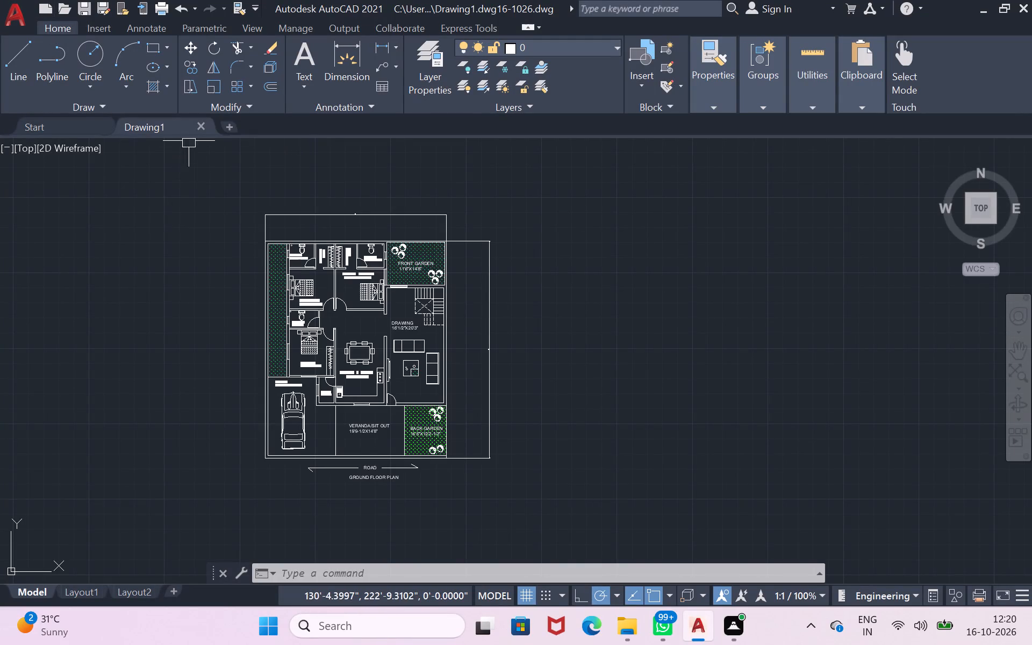
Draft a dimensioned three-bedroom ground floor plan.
Close the Drawing1 ground floor plan and start a new blank drawing.
{"action": "left_click", "coordinate": [199, 130]}
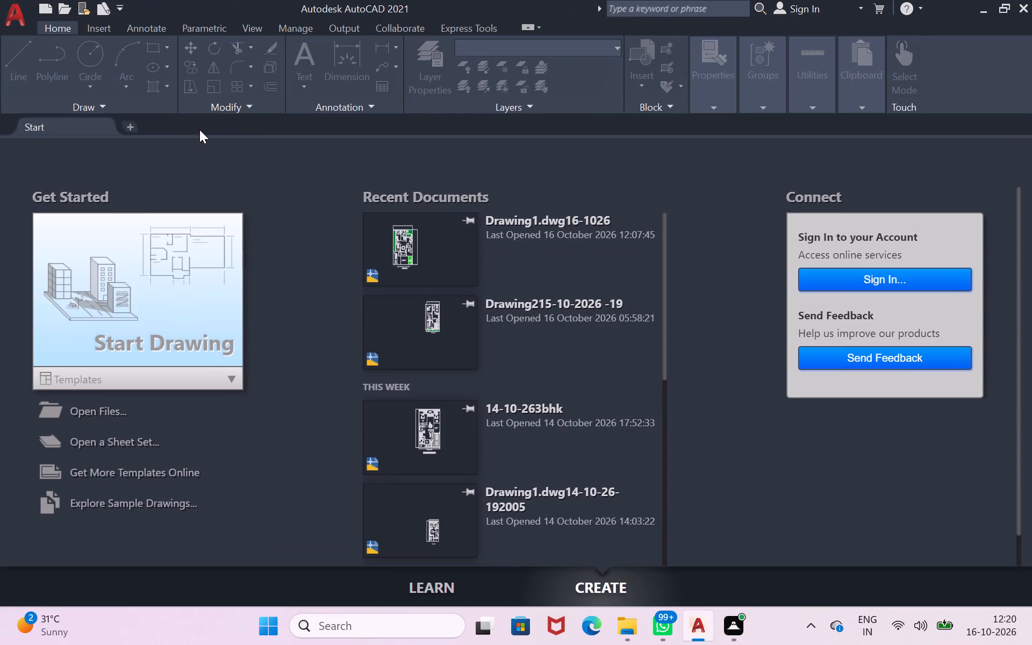
{"action": "left_click", "coordinate": [134, 302]}
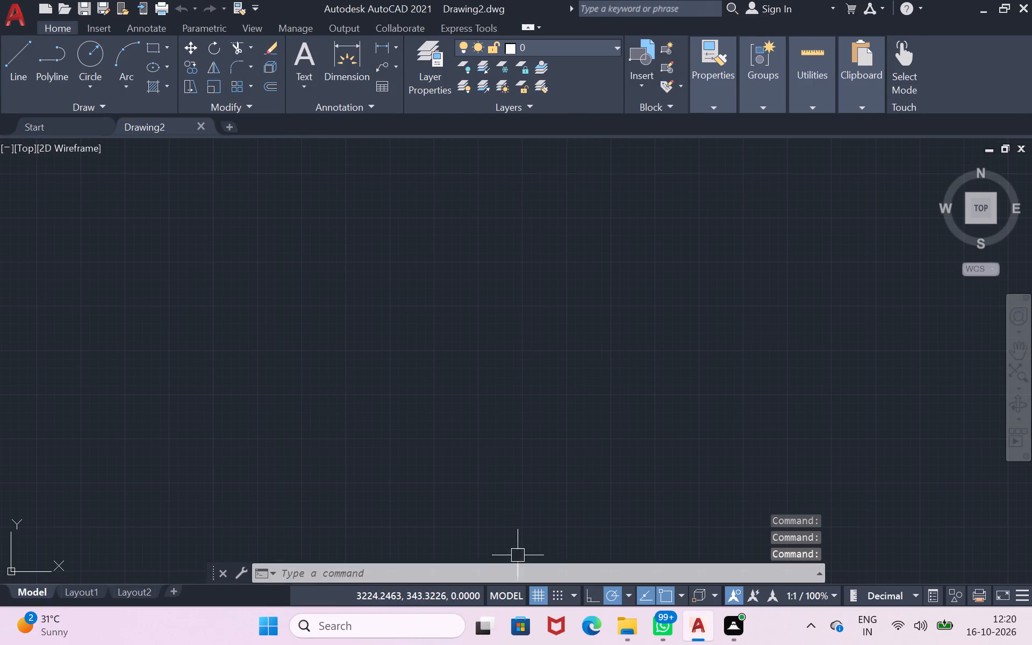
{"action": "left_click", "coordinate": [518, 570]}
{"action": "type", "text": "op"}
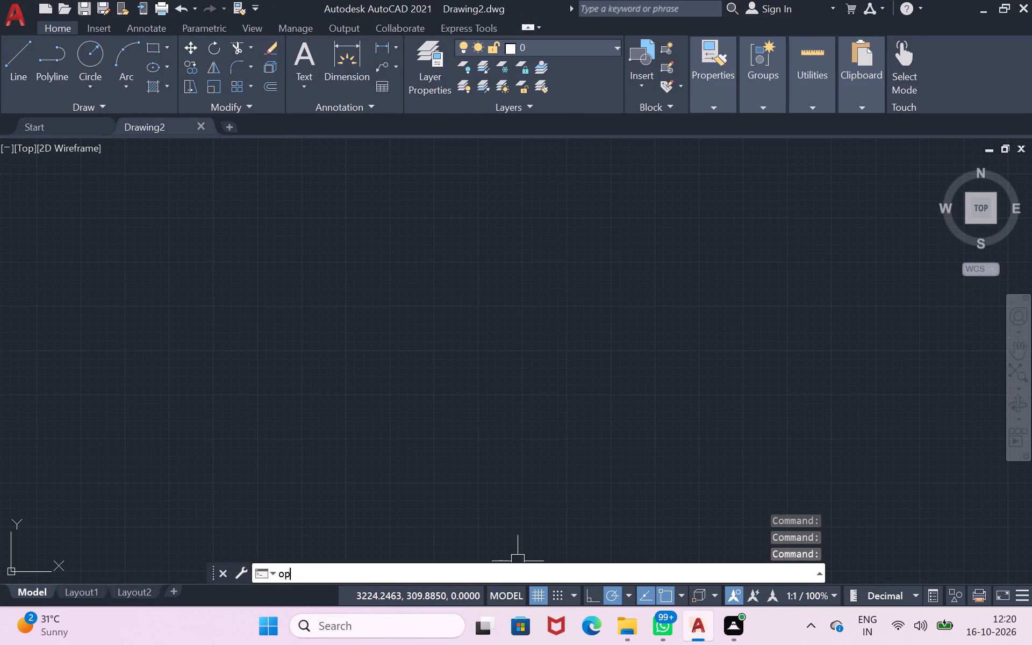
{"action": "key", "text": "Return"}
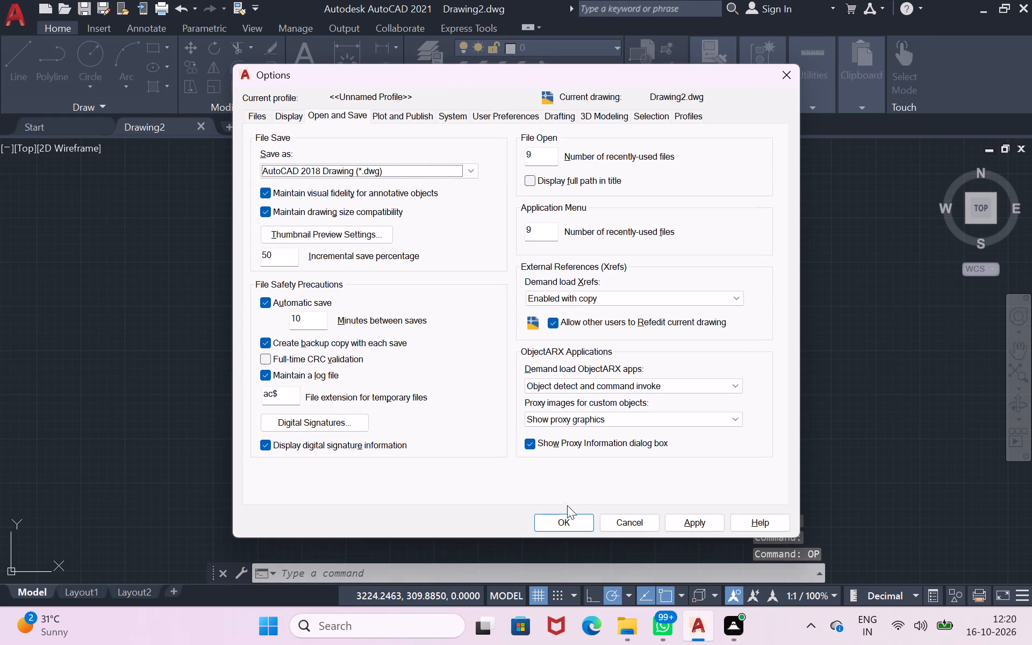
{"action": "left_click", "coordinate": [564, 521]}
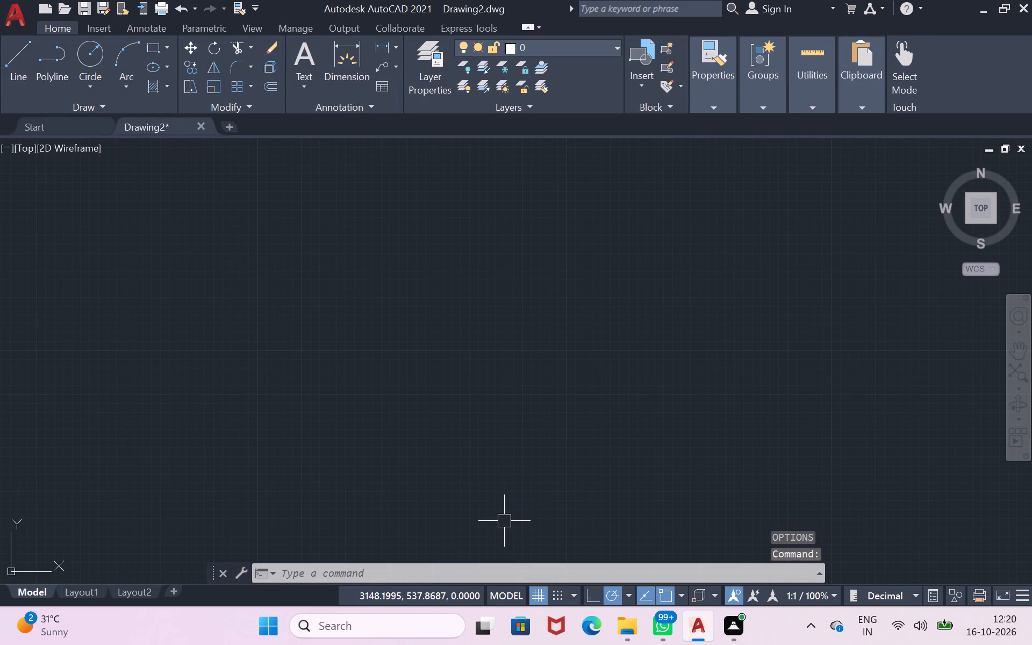
Set the drawing units to Engineering length type with the insertion scale in inches.
{"action": "type", "text": "un"}
{"action": "key", "text": "Return"}
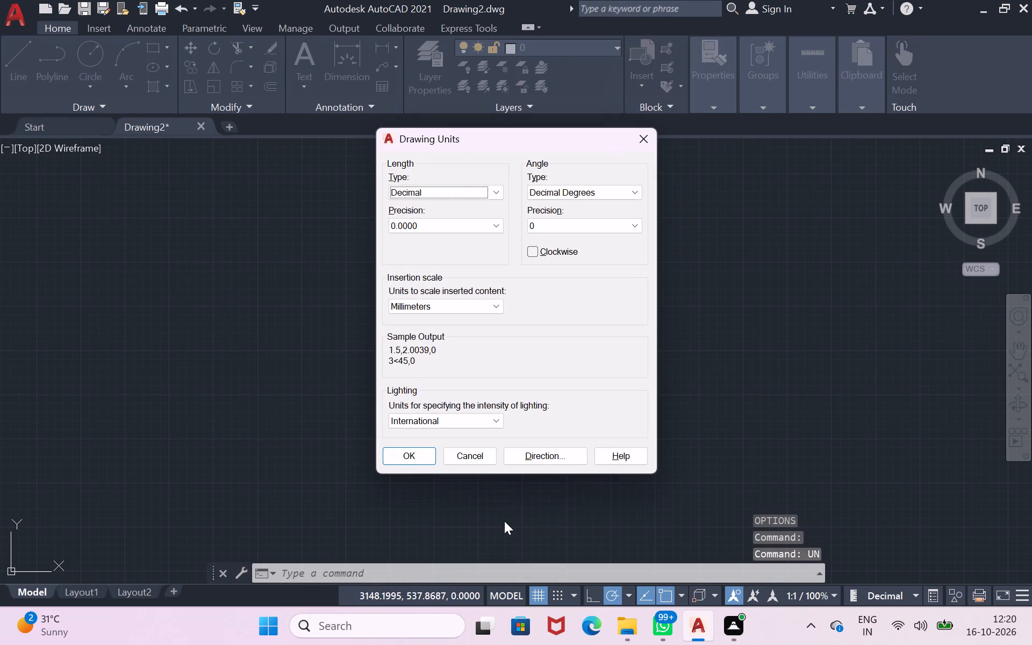
{"action": "left_click", "coordinate": [492, 189]}
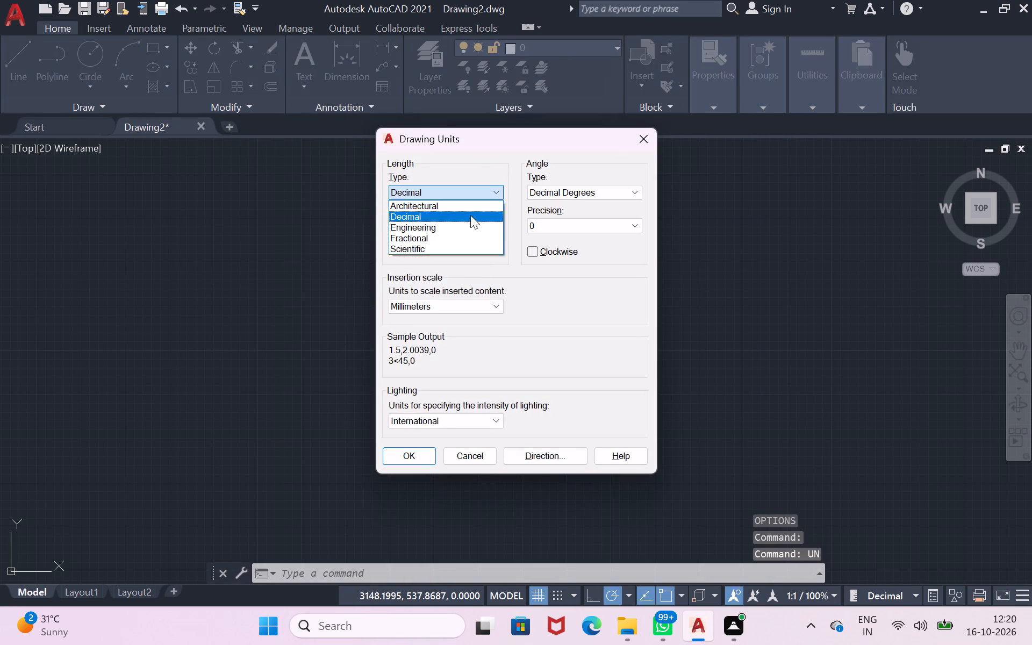
{"action": "left_click", "coordinate": [466, 224]}
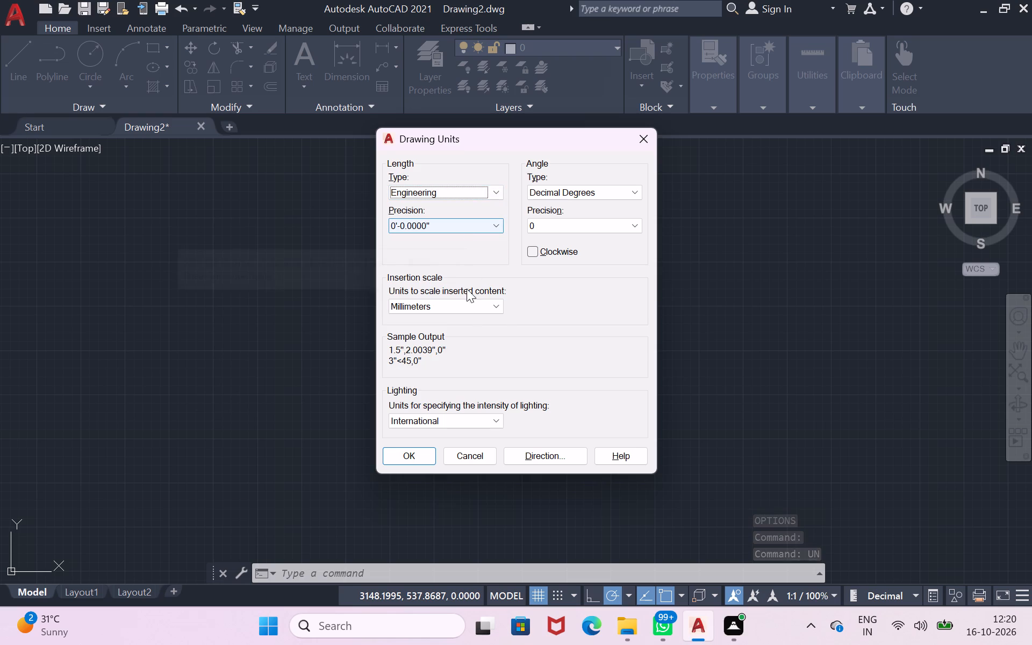
{"action": "left_click", "coordinate": [465, 307]}
{"action": "left_click", "coordinate": [461, 329]}
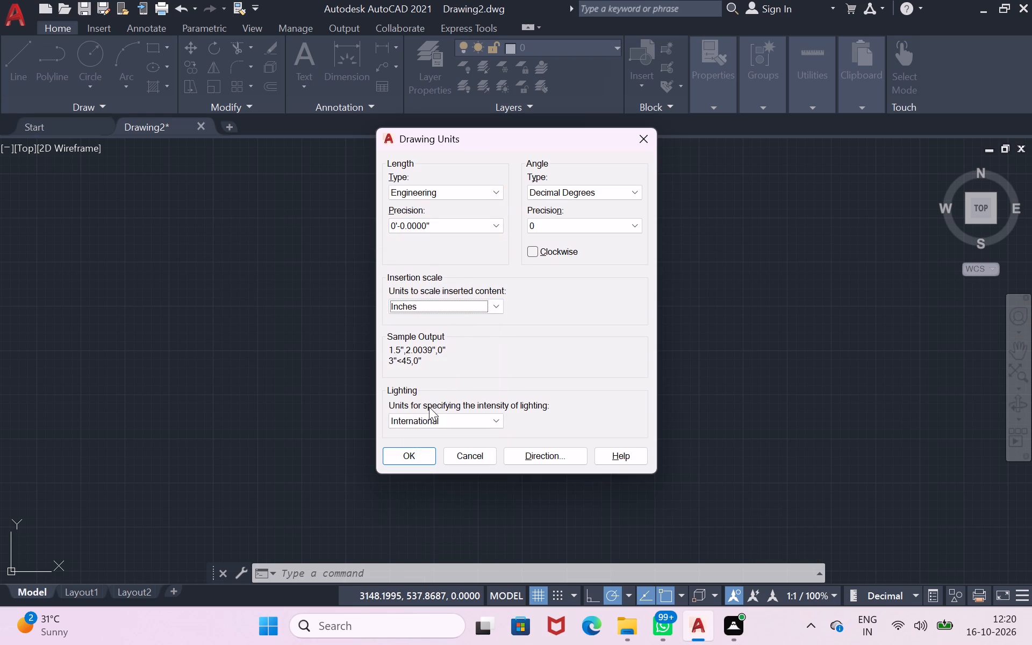
{"action": "left_click", "coordinate": [415, 455]}
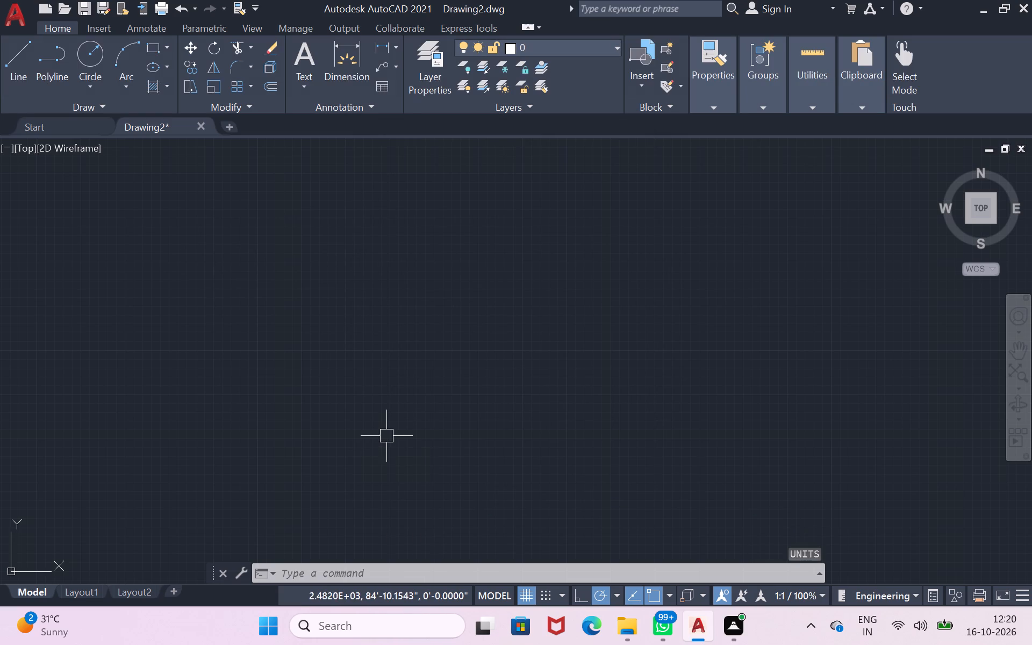
Modify the ISO-25 dimension style so its primary linear units use the Engineering format.
{"action": "key", "text": "d"}
{"action": "key", "text": "Return"}
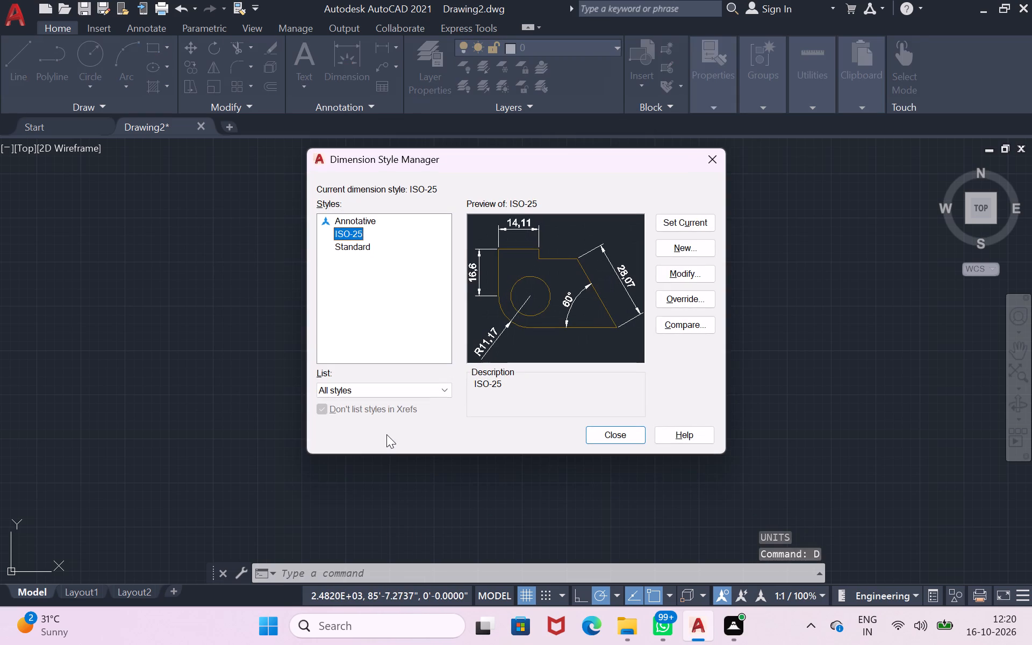
{"action": "left_click", "coordinate": [705, 271]}
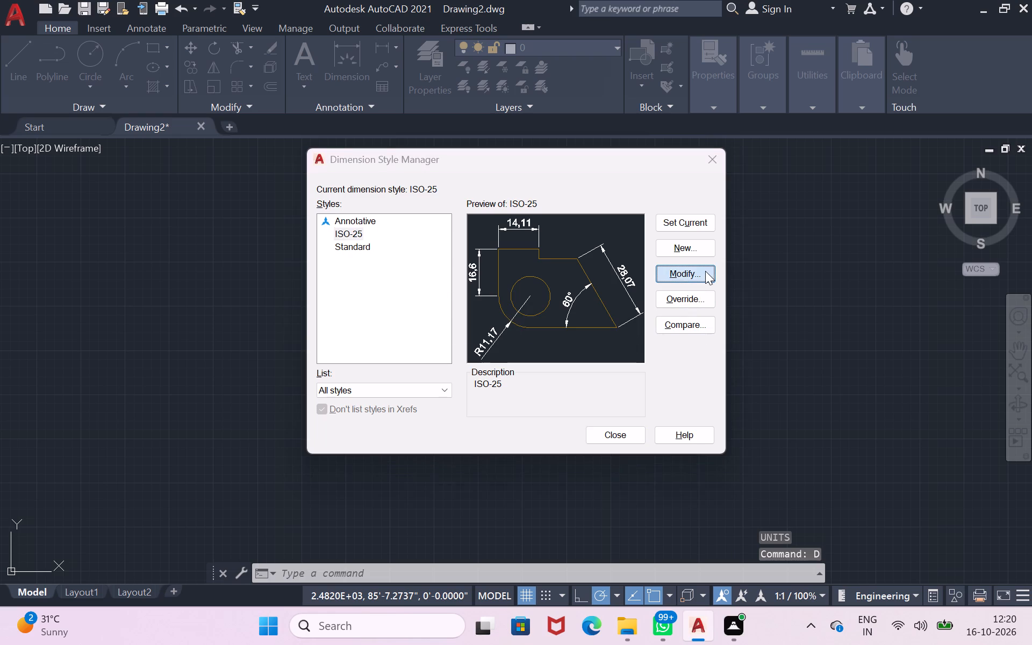
{"action": "left_click", "coordinate": [456, 161]}
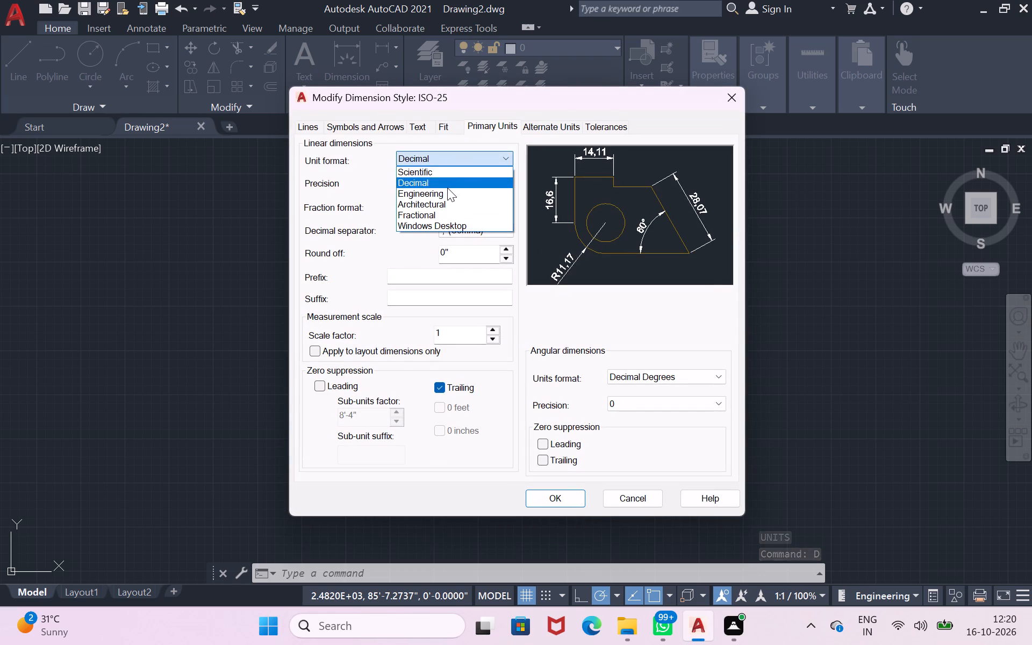
{"action": "left_click", "coordinate": [447, 191]}
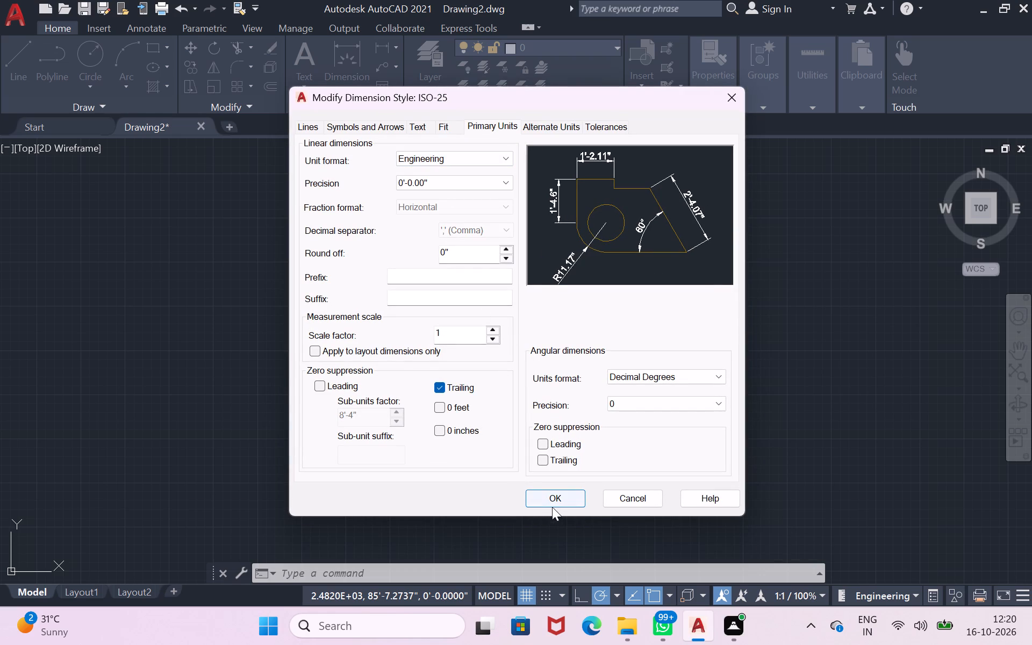
{"action": "left_click", "coordinate": [553, 501]}
{"action": "left_click", "coordinate": [607, 433]}
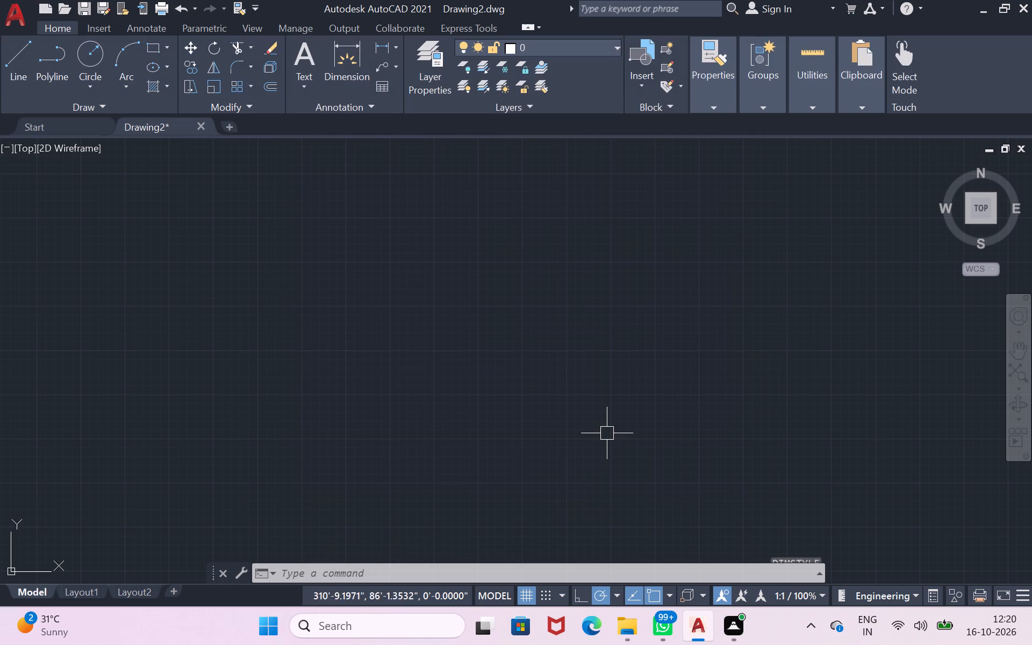
Draw a closed rectangular outline with lines, 30' wide and 47' high.
{"action": "key", "text": "l"}
{"action": "key", "text": "Return"}
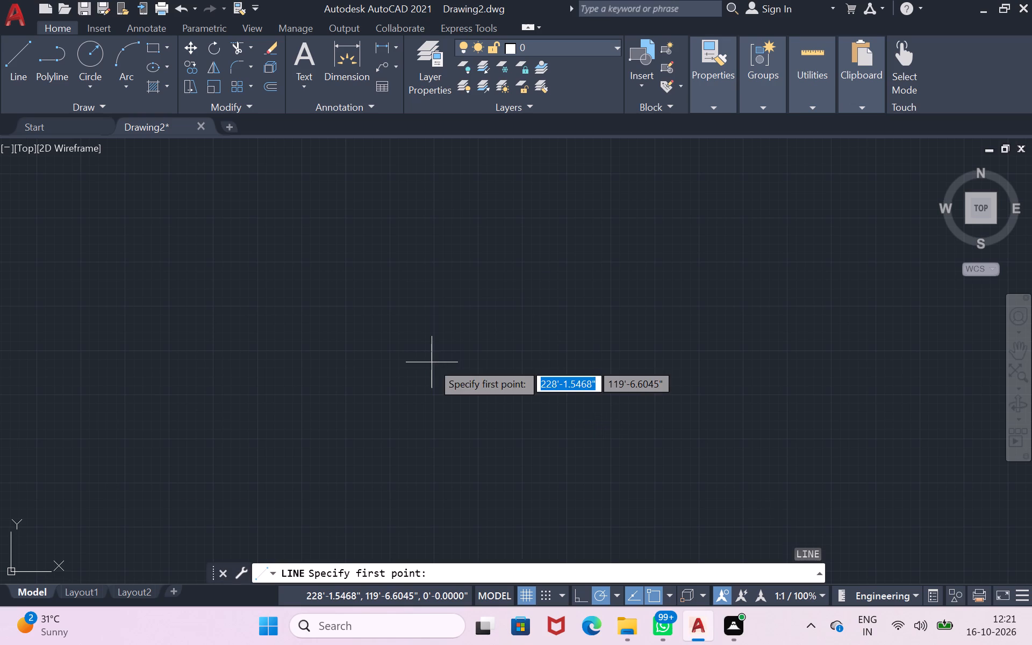
{"action": "scroll", "coordinate": [241, 228], "scroll_direction": "down", "scroll_amount": 2}
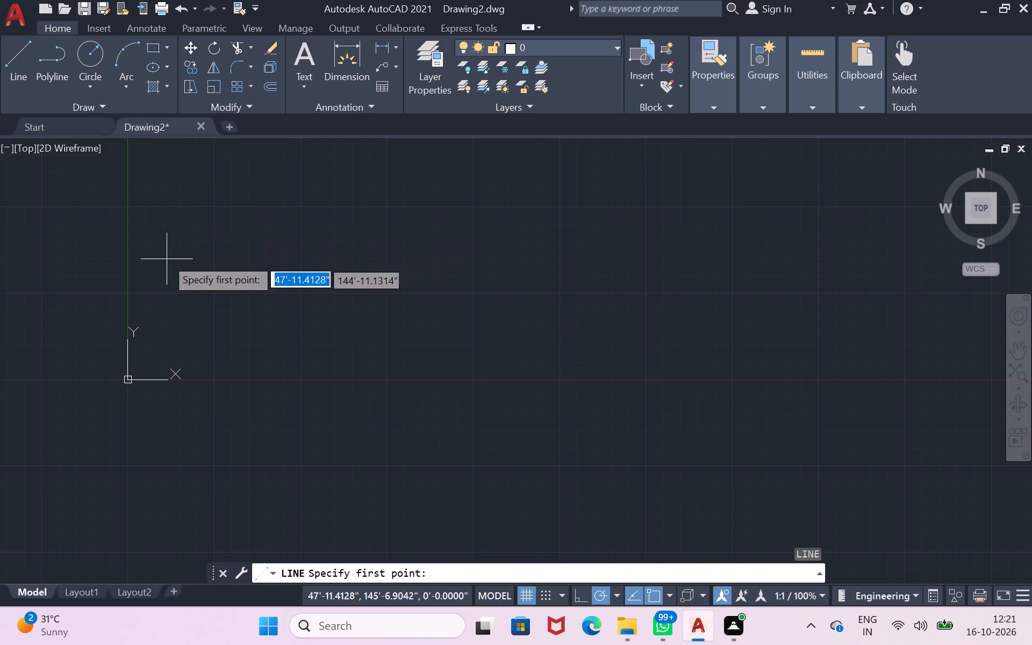
{"action": "scroll", "coordinate": [264, 198], "scroll_direction": "down", "scroll_amount": 2}
{"action": "scroll", "coordinate": [292, 165], "scroll_direction": "up", "scroll_amount": 3}
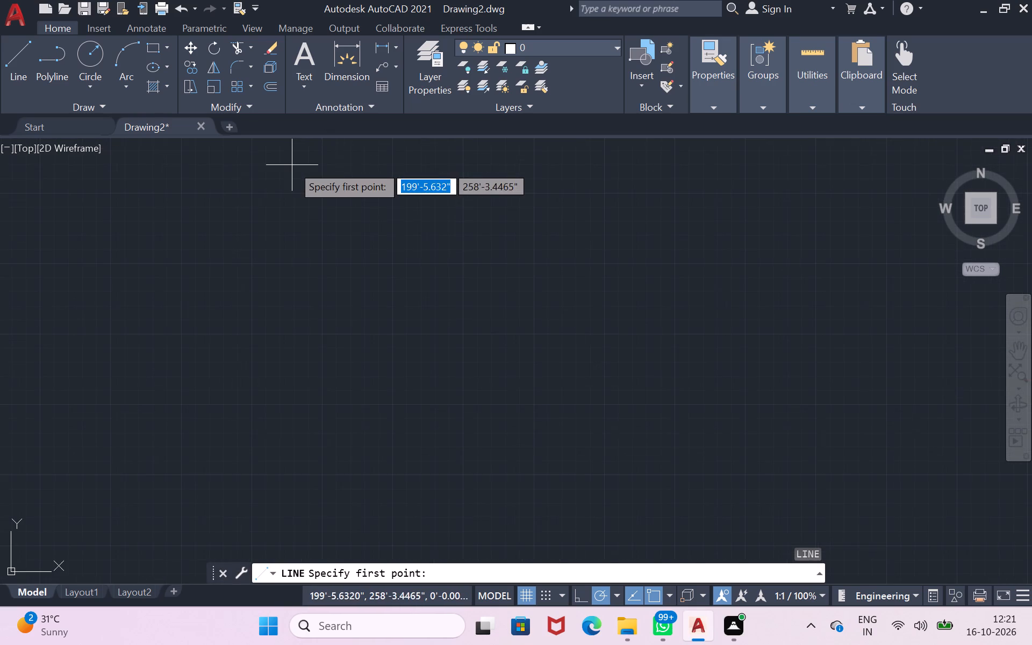
{"action": "scroll", "coordinate": [230, 196], "scroll_direction": "up", "scroll_amount": 1}
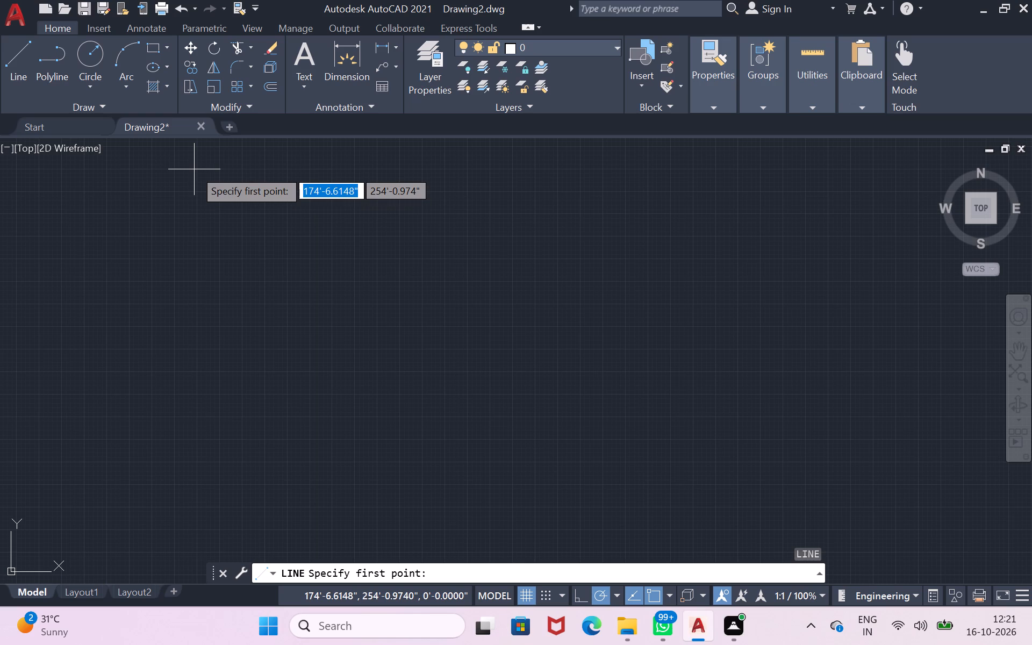
{"action": "left_click", "coordinate": [197, 166]}
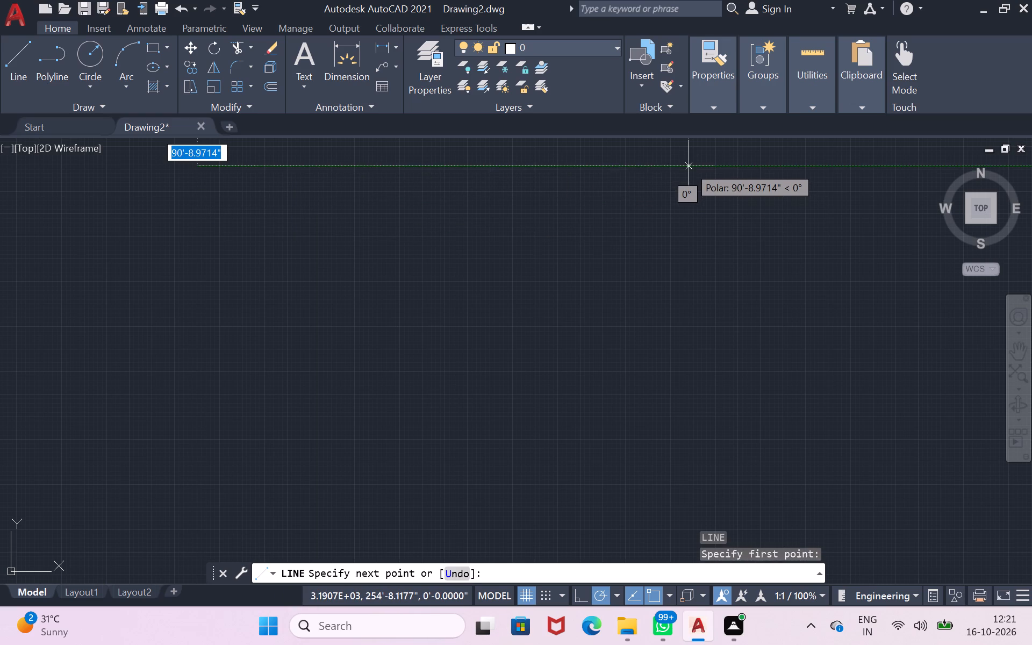
{"action": "type", "text": "30'"}
{"action": "key", "text": "Return"}
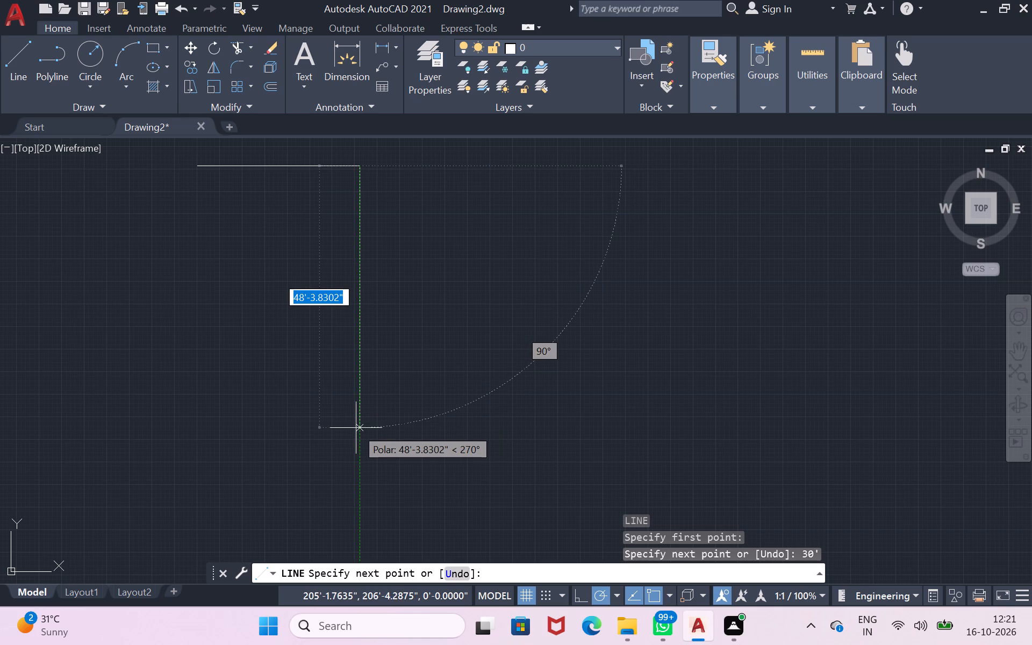
{"action": "key", "text": "4"}
{"action": "key", "text": "7"}
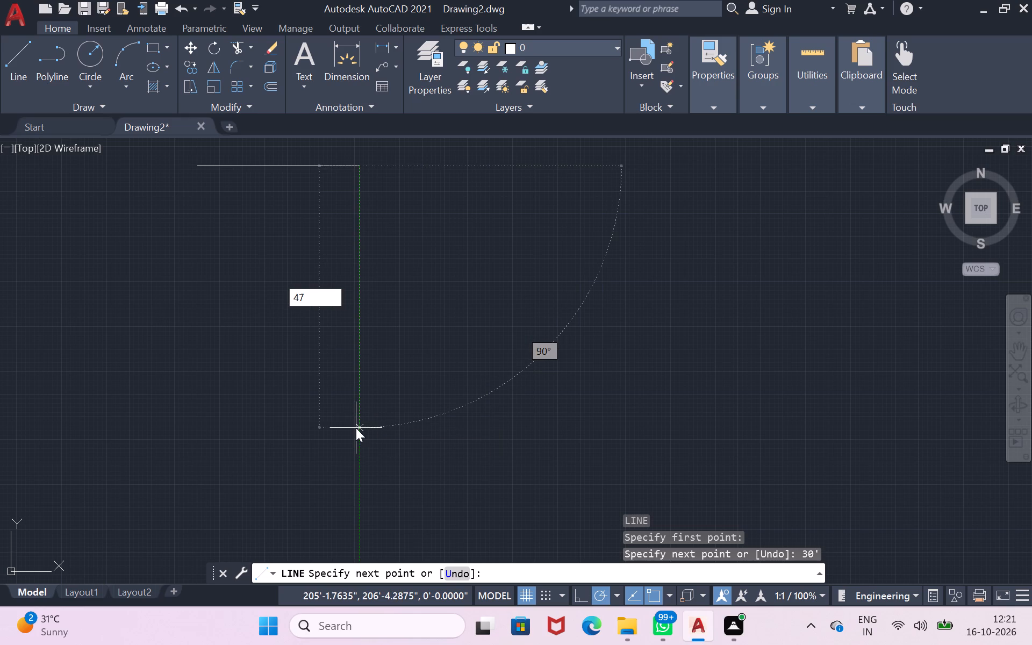
{"action": "key", "text": "apostrophe"}
{"action": "key", "text": "Return"}
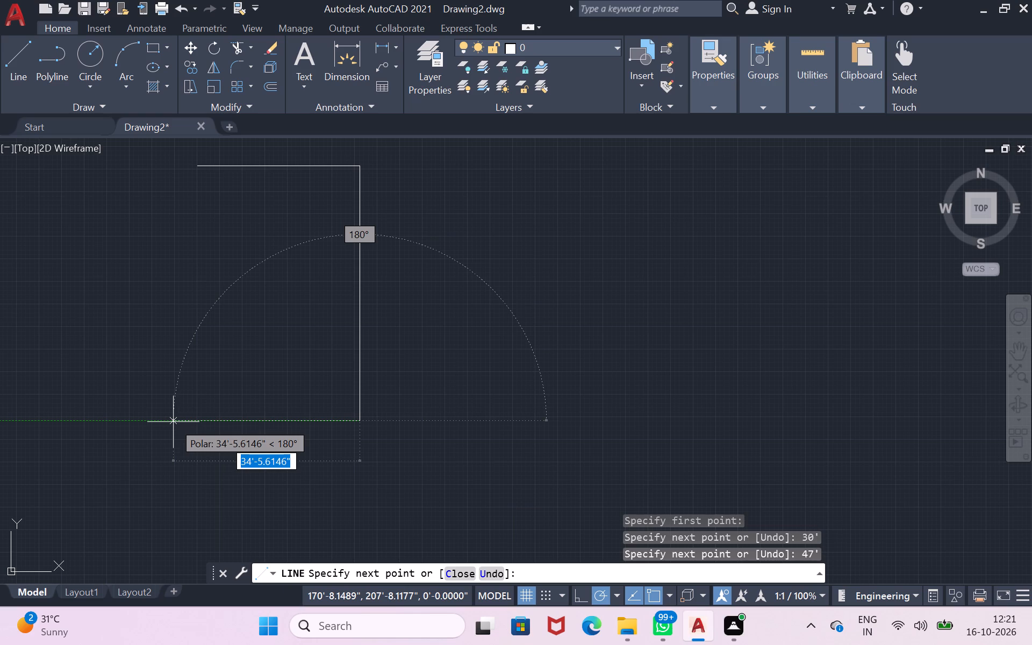
{"action": "type", "text": "30'"}
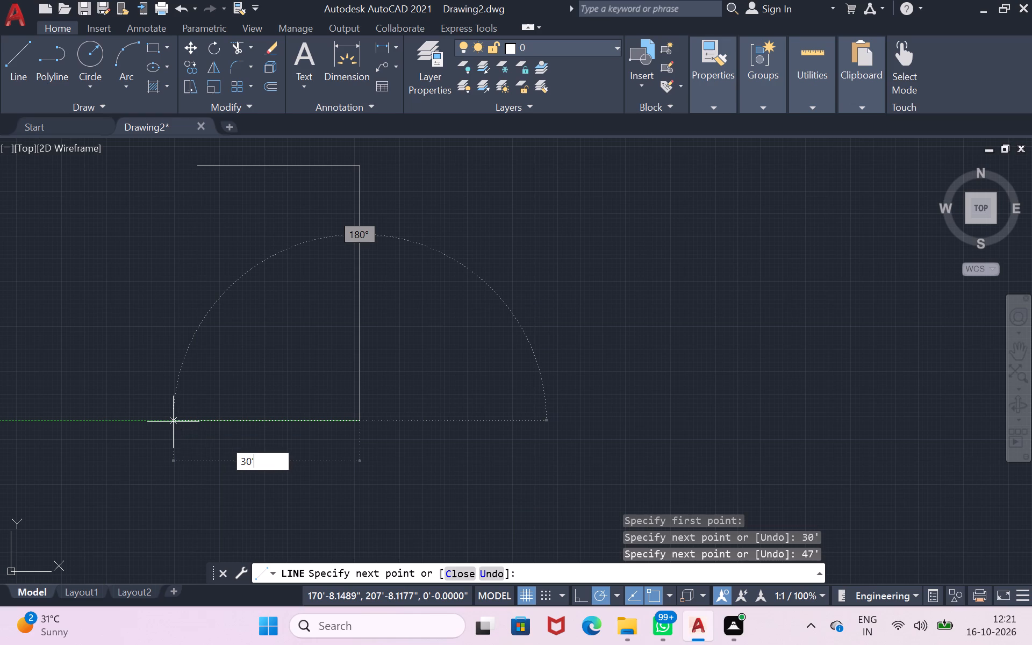
{"action": "key", "text": "Return"}
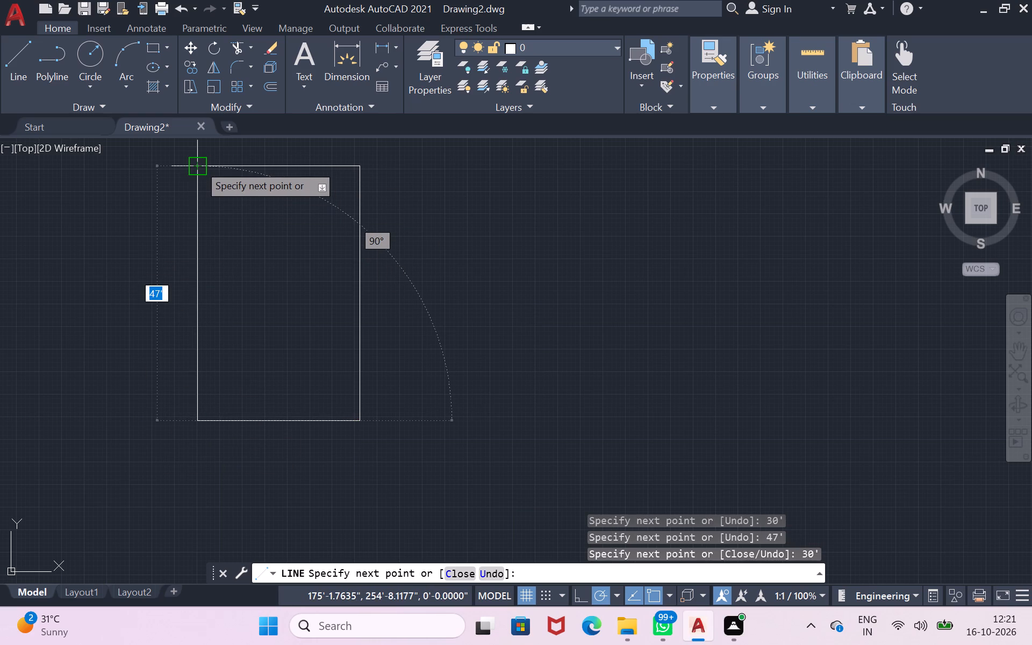
{"action": "left_click", "coordinate": [198, 164]}
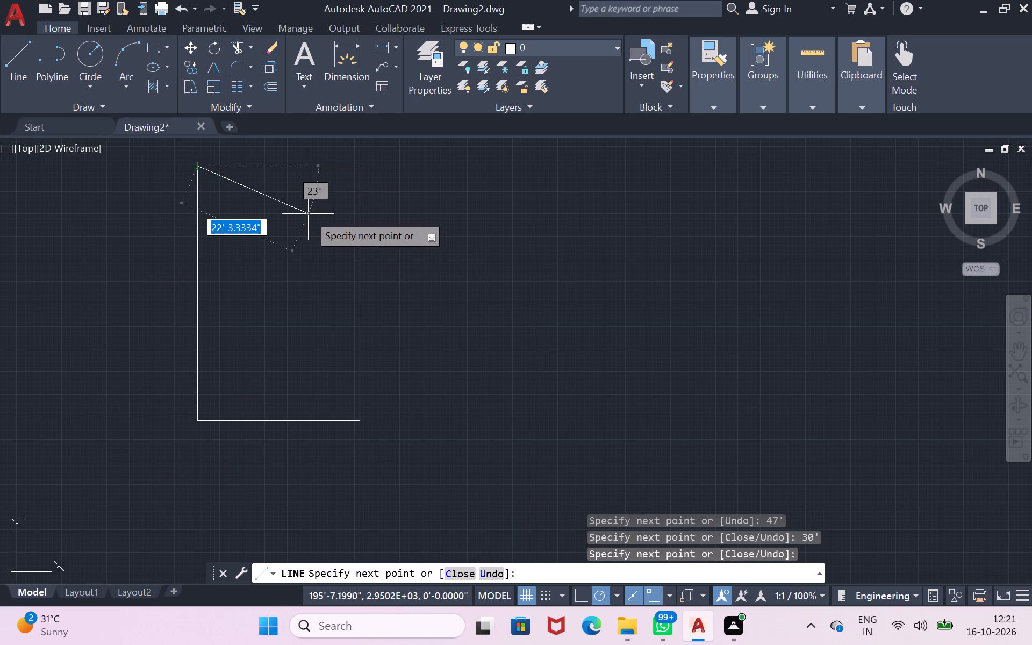
{"action": "key", "text": "Return"}
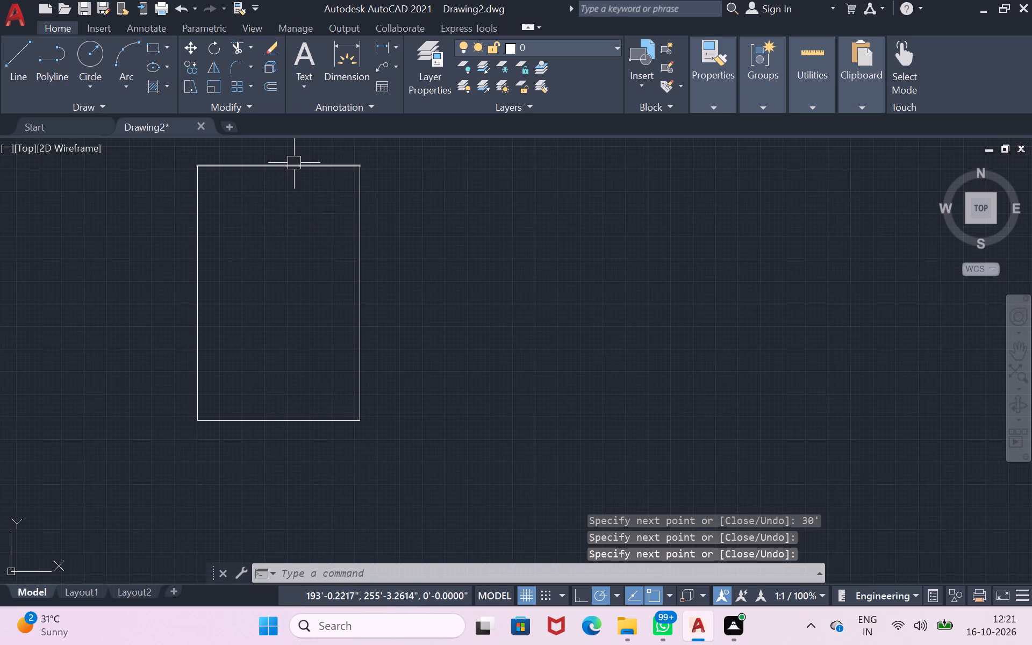
Offset all four sides of the 30' by 47' outline inward by 9" to form the outer walls.
{"action": "left_click", "coordinate": [294, 163]}
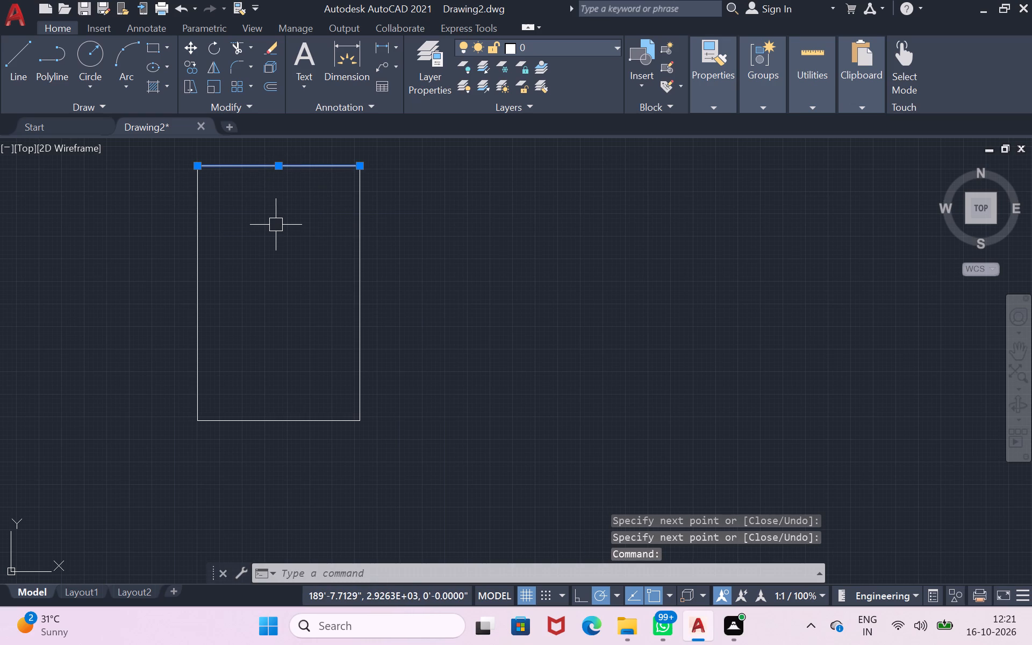
{"action": "key", "text": "o"}
{"action": "key", "text": "Return"}
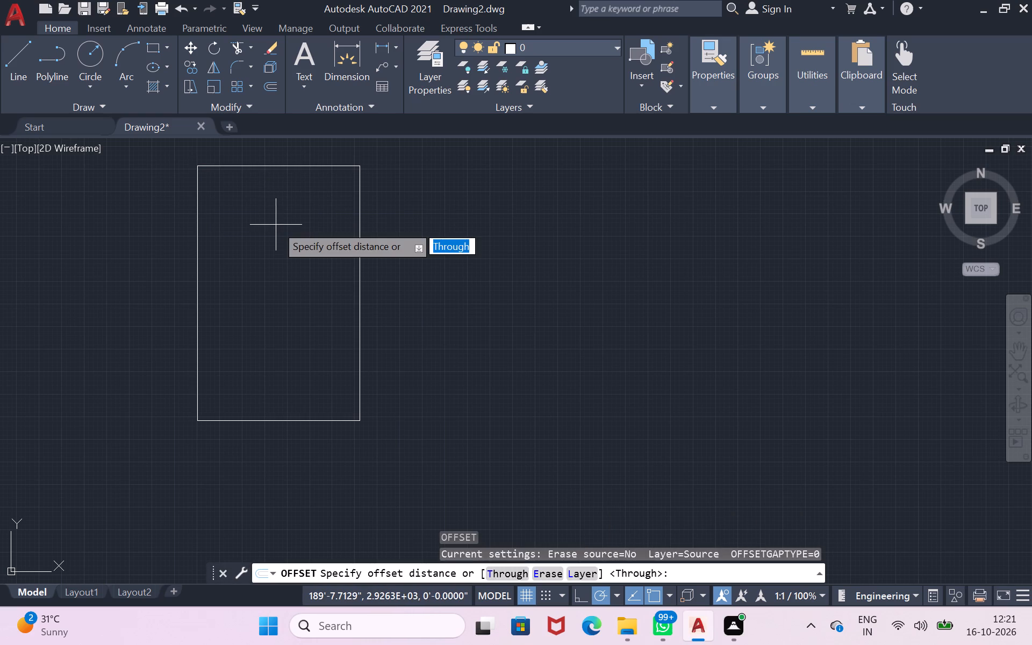
{"action": "type", "text": "9\""}
{"action": "key", "text": "Return"}
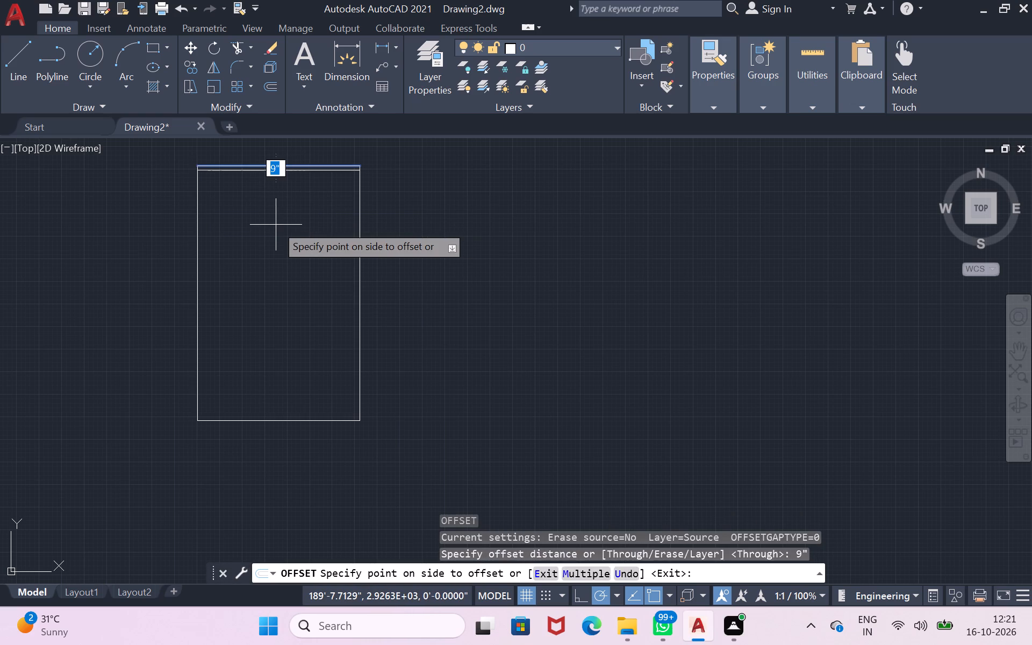
{"action": "left_click", "coordinate": [276, 225]}
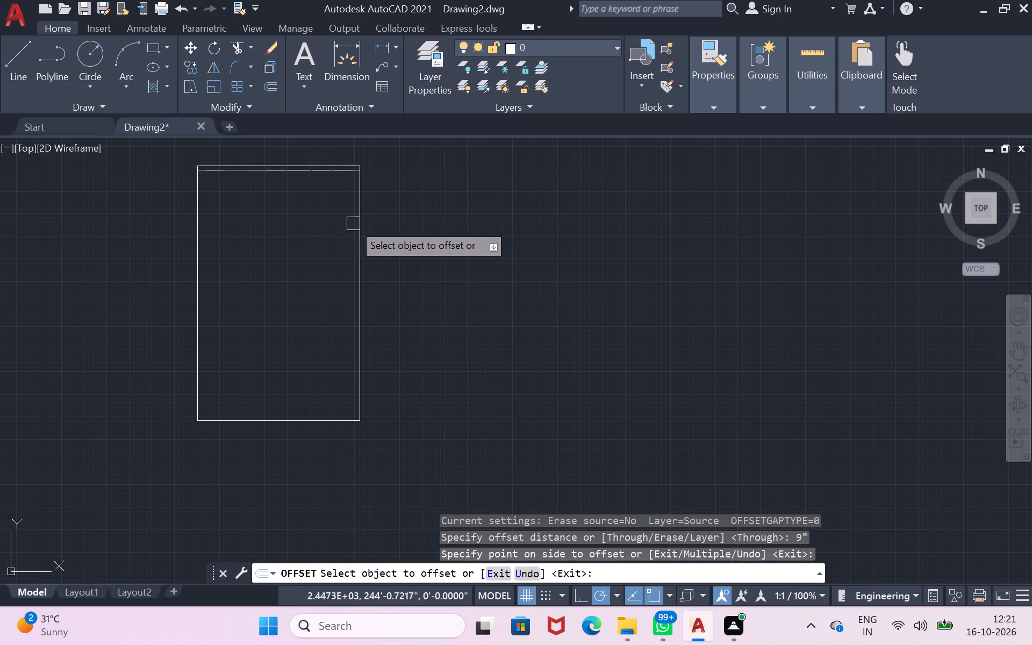
{"action": "left_click", "coordinate": [354, 223]}
{"action": "left_click", "coordinate": [314, 235]}
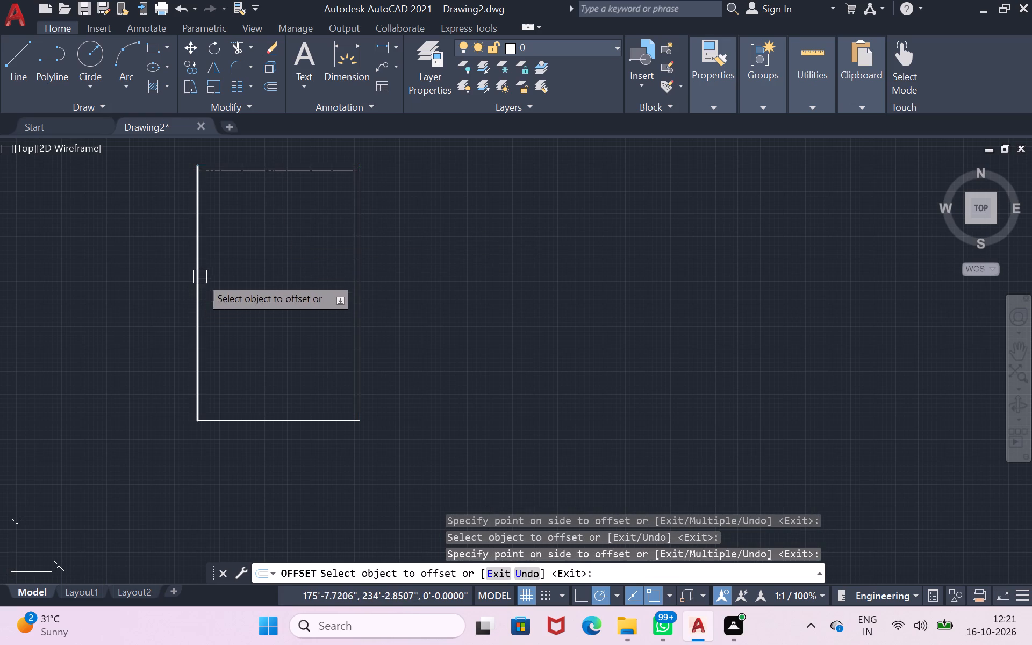
{"action": "left_click", "coordinate": [200, 277]}
{"action": "left_click", "coordinate": [223, 276]}
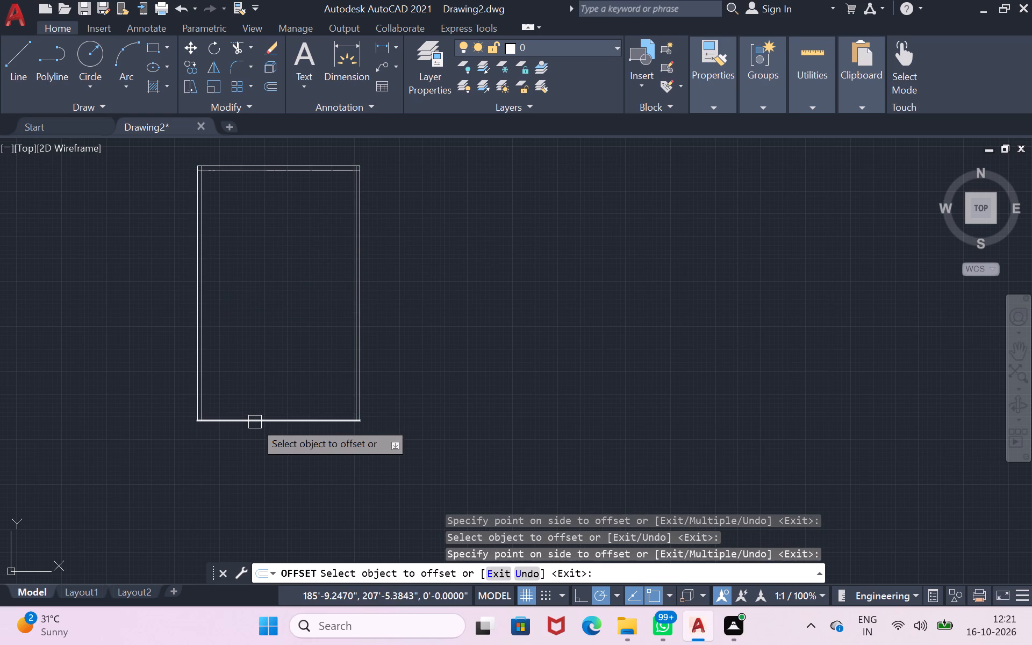
{"action": "left_click", "coordinate": [255, 422]}
{"action": "left_click", "coordinate": [262, 389]}
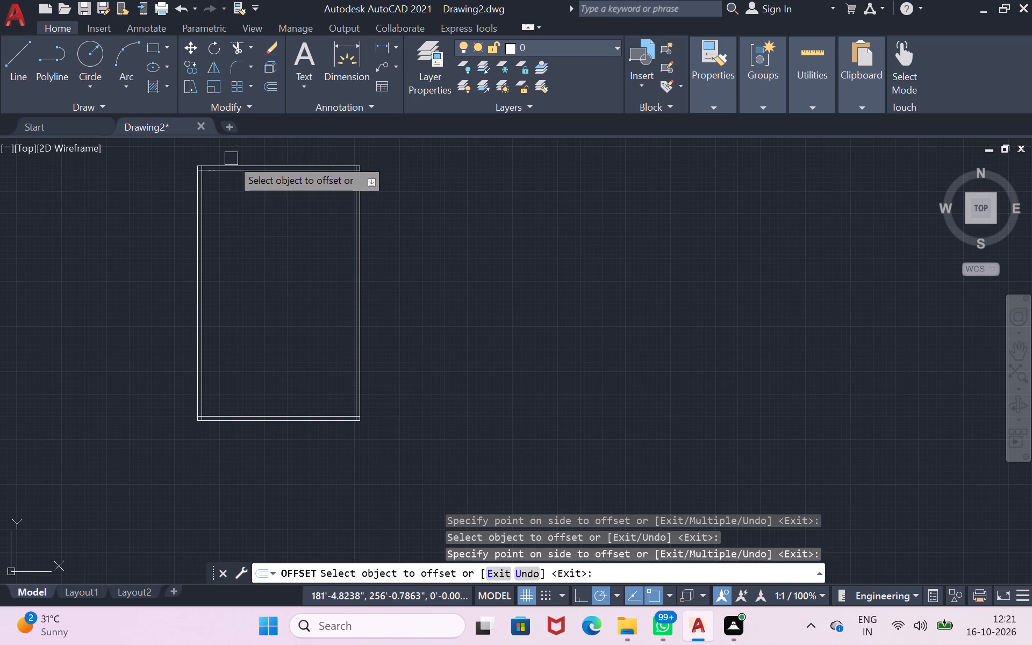
{"action": "scroll", "coordinate": [231, 159], "scroll_direction": "up", "scroll_amount": 2}
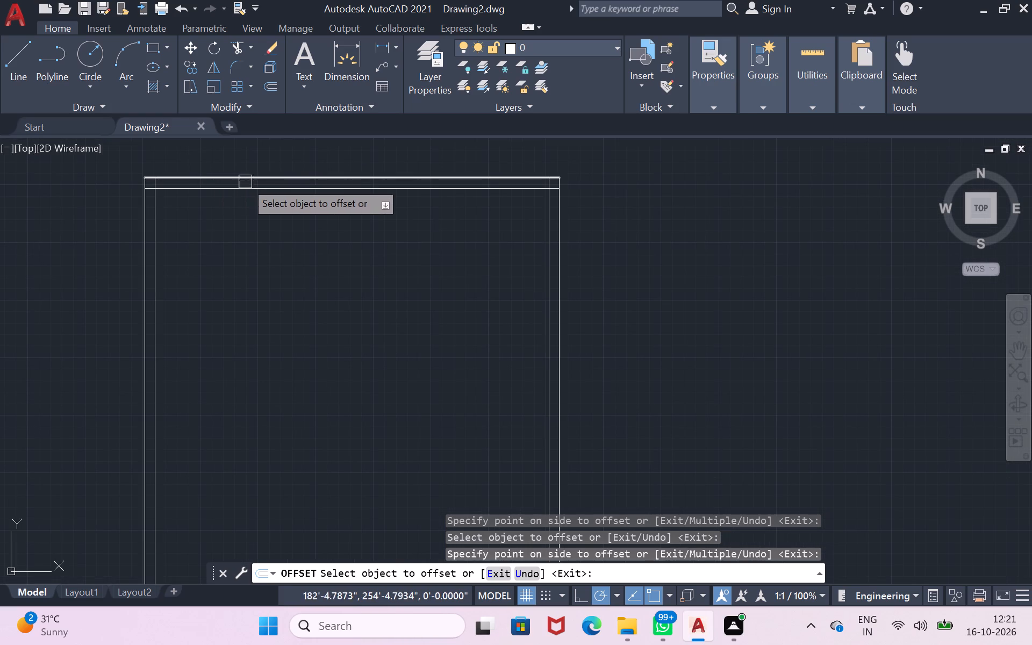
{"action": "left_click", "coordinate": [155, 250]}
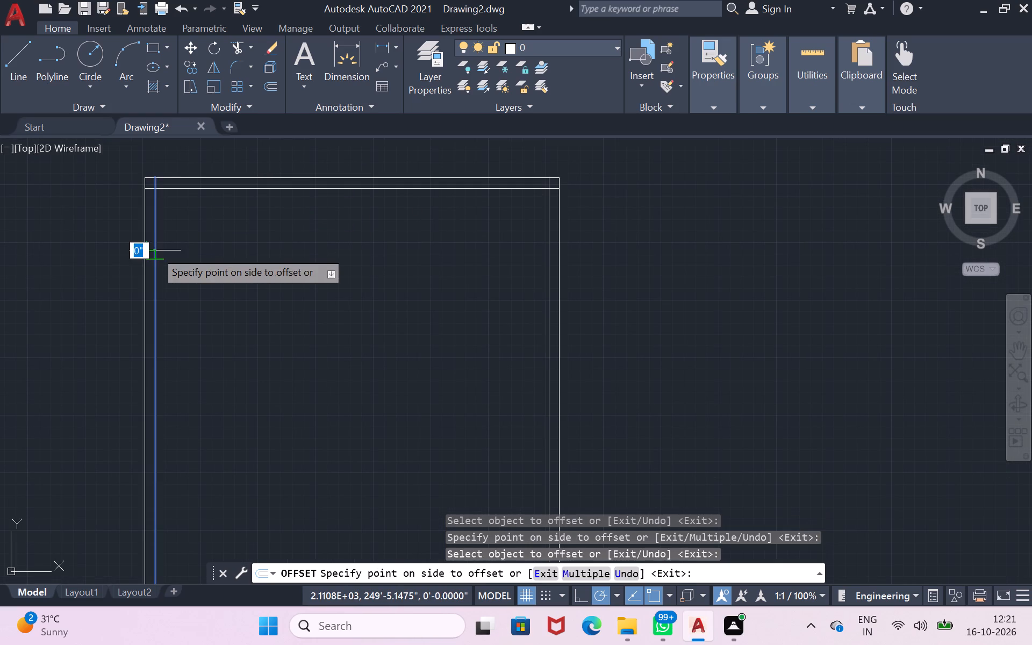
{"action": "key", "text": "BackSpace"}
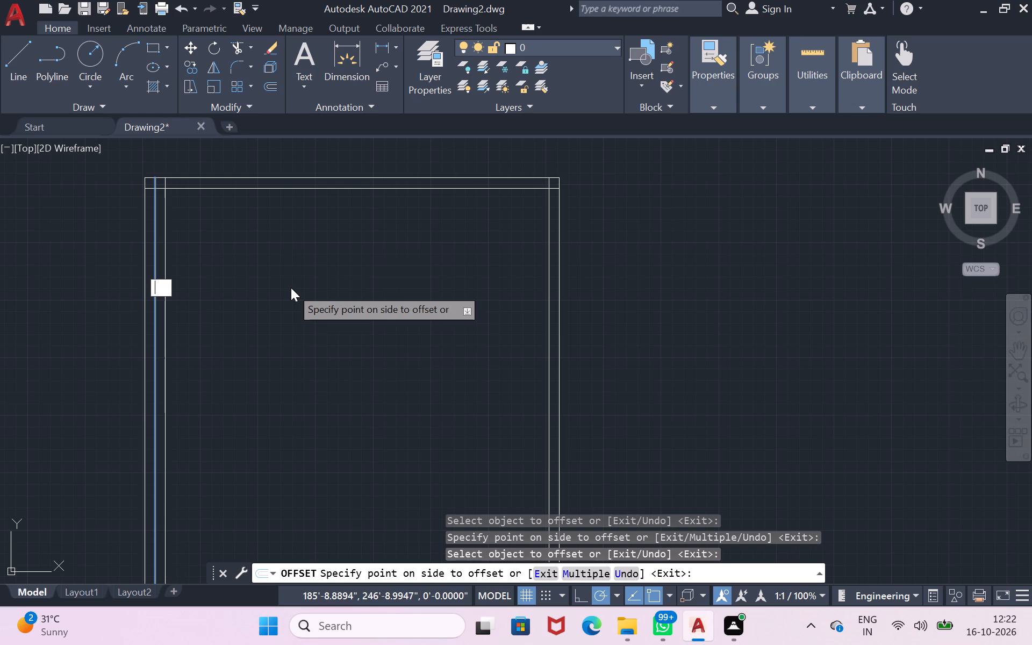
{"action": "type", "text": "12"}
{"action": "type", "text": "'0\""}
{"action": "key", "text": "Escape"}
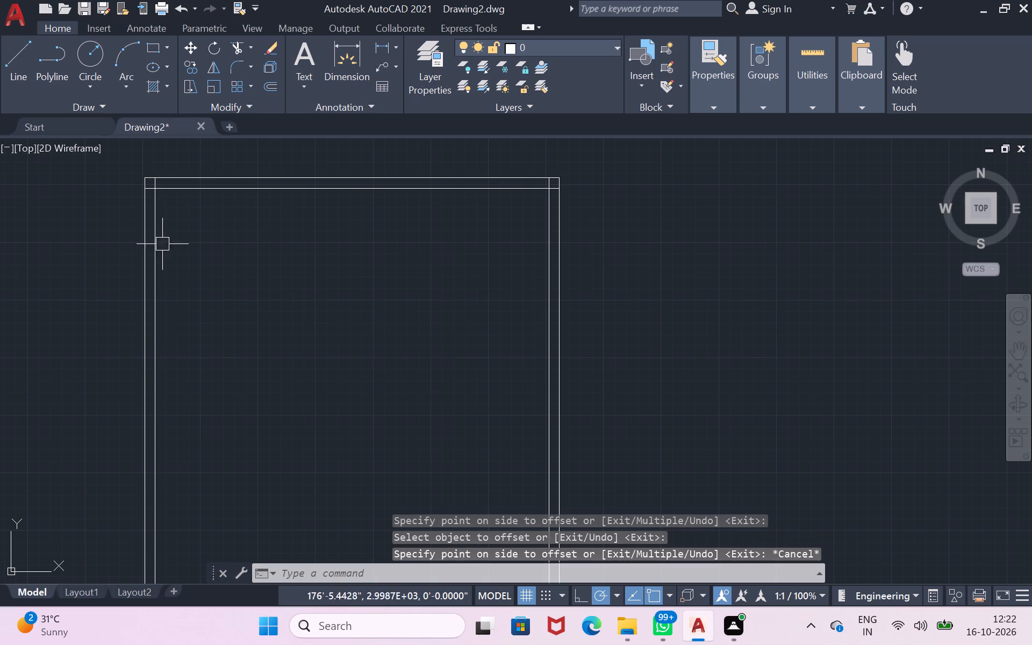
Offset the inner line of the west outer wall 13'3" into the building to place an interior wall line.
{"action": "left_click", "coordinate": [155, 250]}
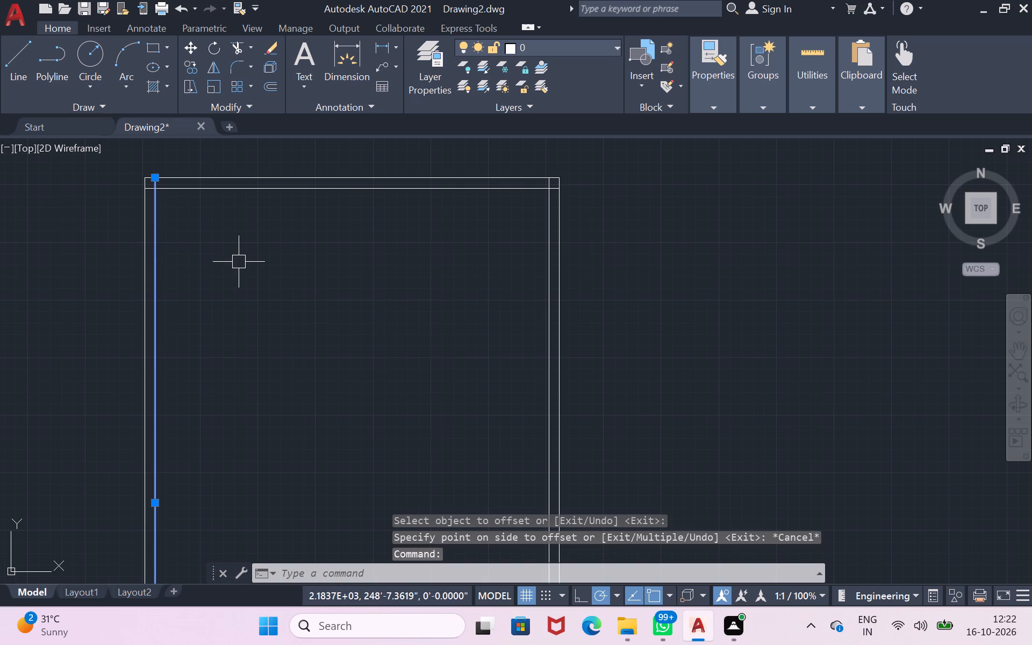
{"action": "key", "text": "o"}
{"action": "key", "text": "Return"}
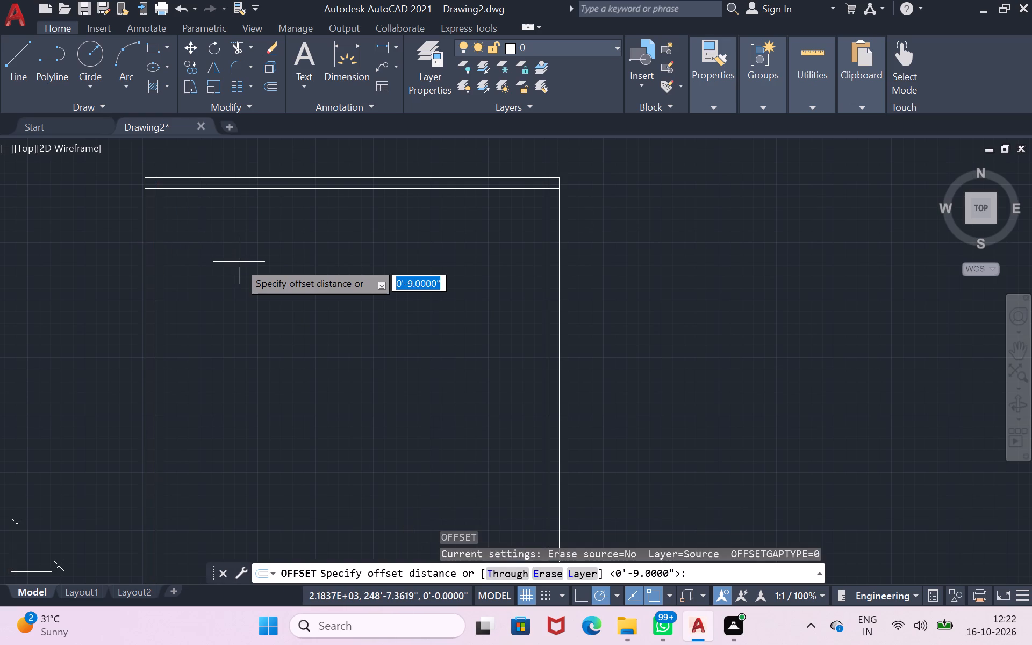
{"action": "type", "text": "13"}
{"action": "key", "text": "apostrophe"}
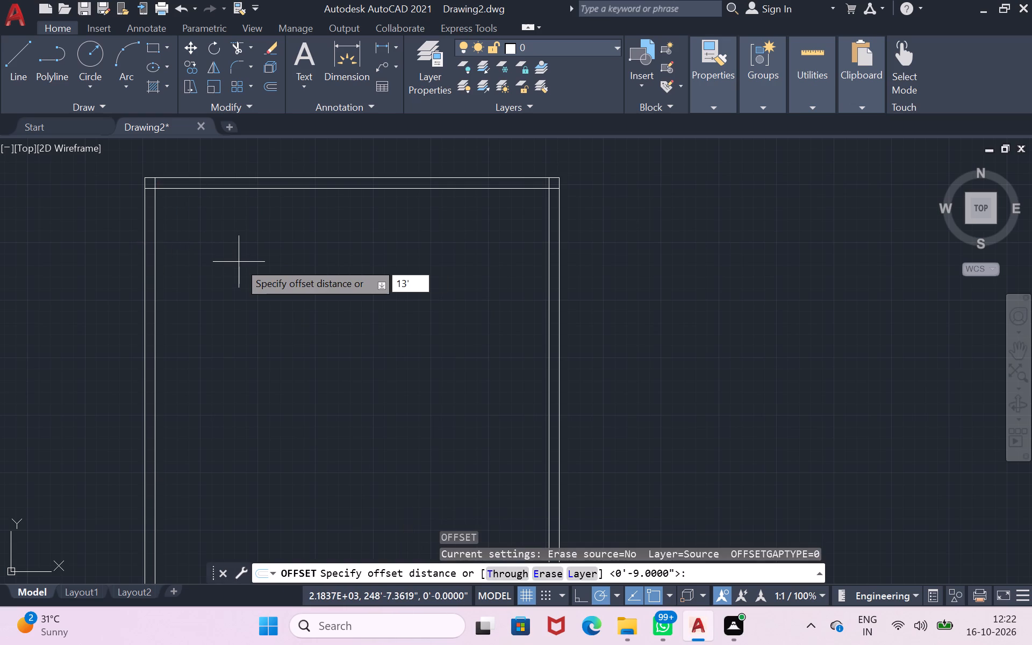
{"action": "type", "text": "3\""}
{"action": "key", "text": "Return"}
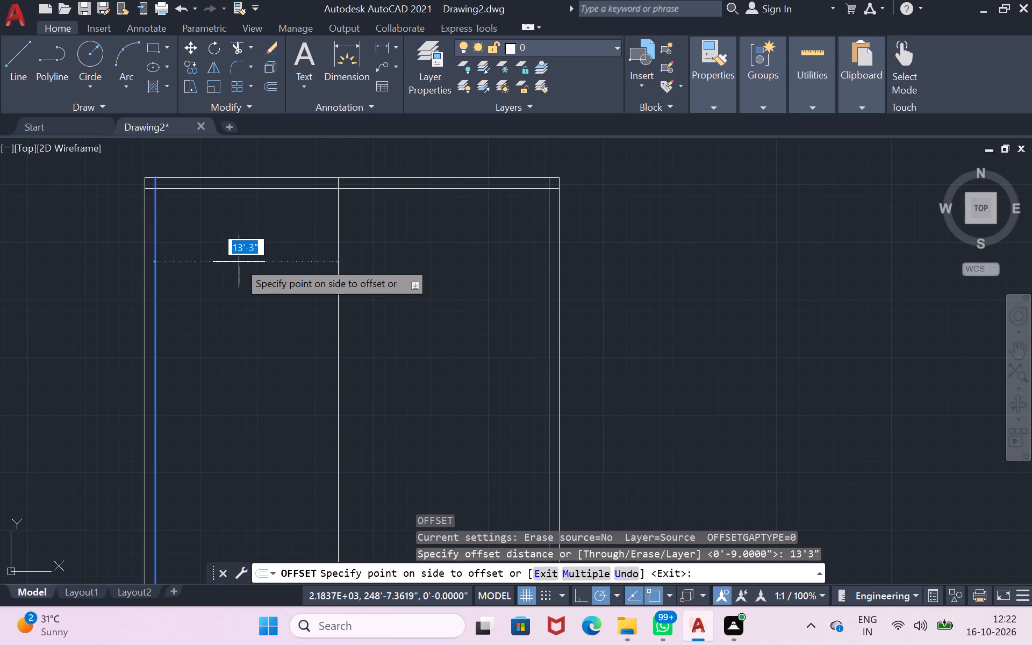
{"action": "left_click", "coordinate": [239, 262]}
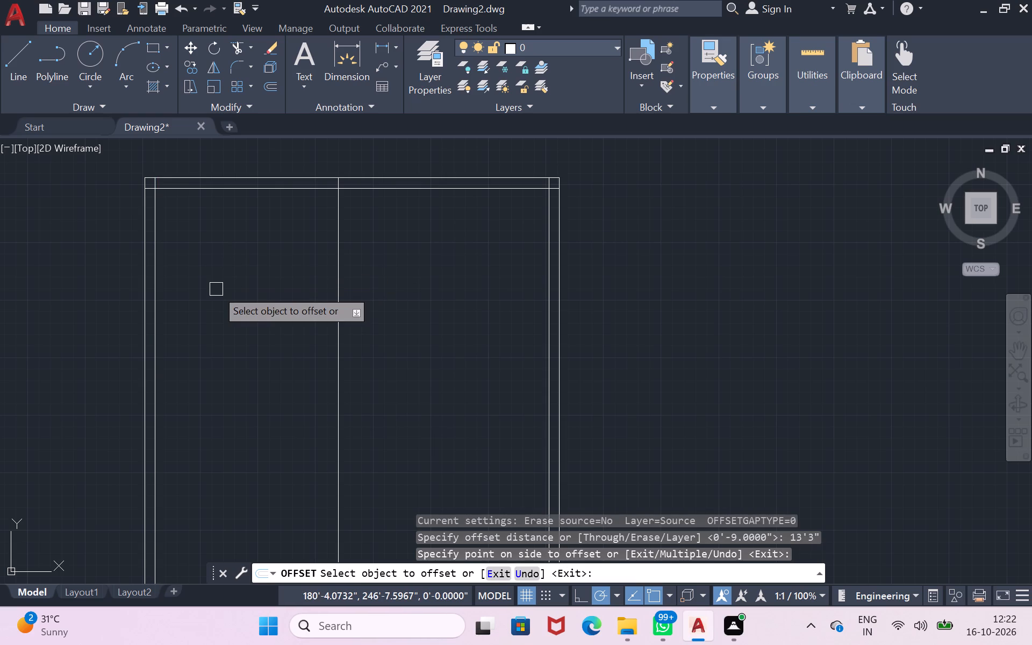
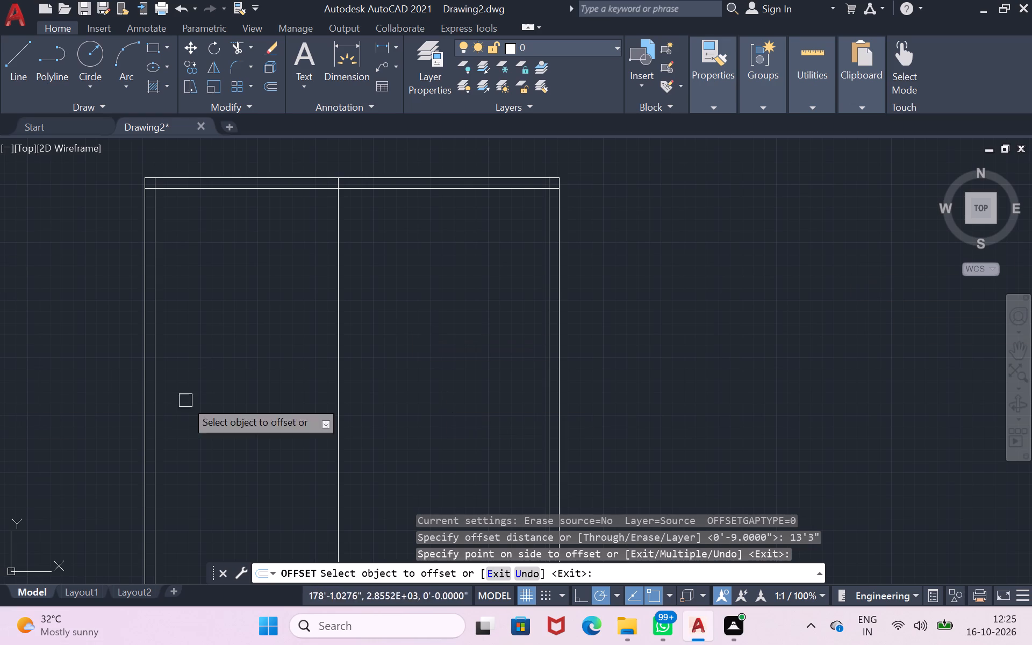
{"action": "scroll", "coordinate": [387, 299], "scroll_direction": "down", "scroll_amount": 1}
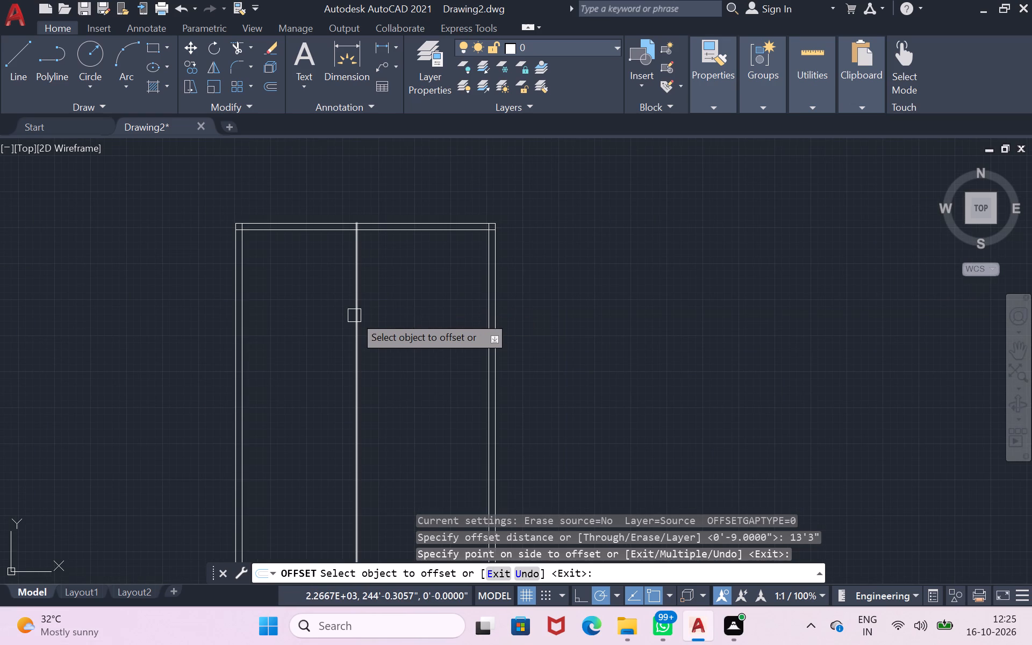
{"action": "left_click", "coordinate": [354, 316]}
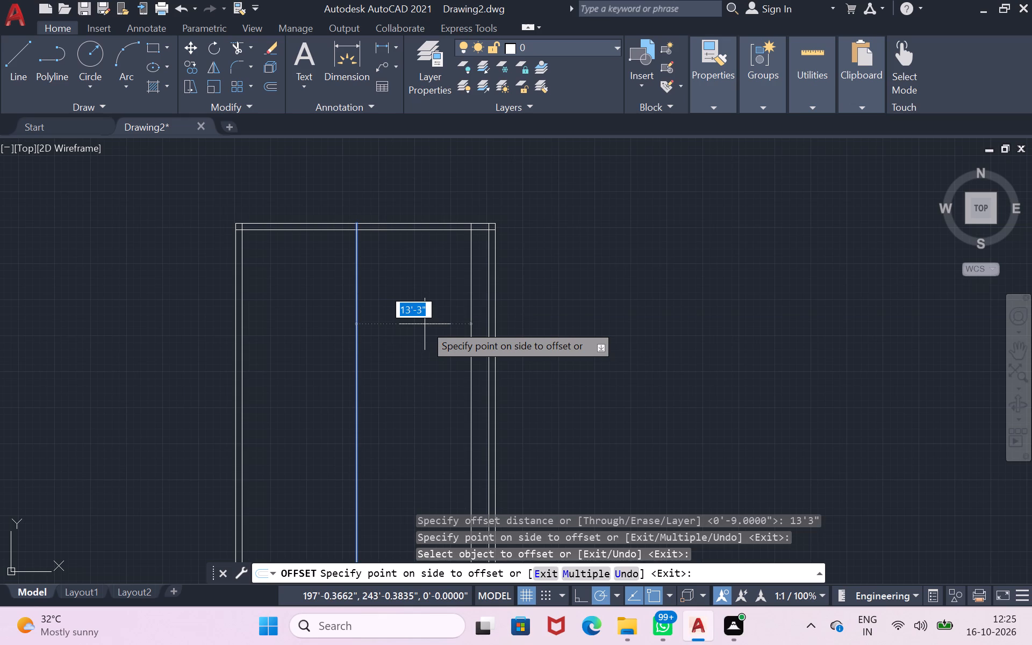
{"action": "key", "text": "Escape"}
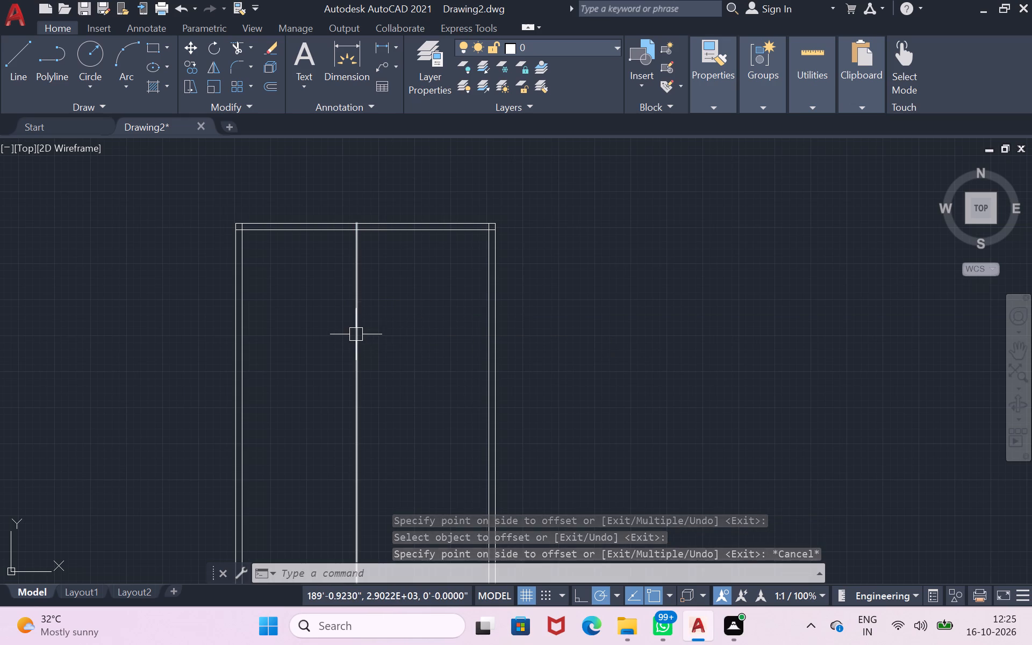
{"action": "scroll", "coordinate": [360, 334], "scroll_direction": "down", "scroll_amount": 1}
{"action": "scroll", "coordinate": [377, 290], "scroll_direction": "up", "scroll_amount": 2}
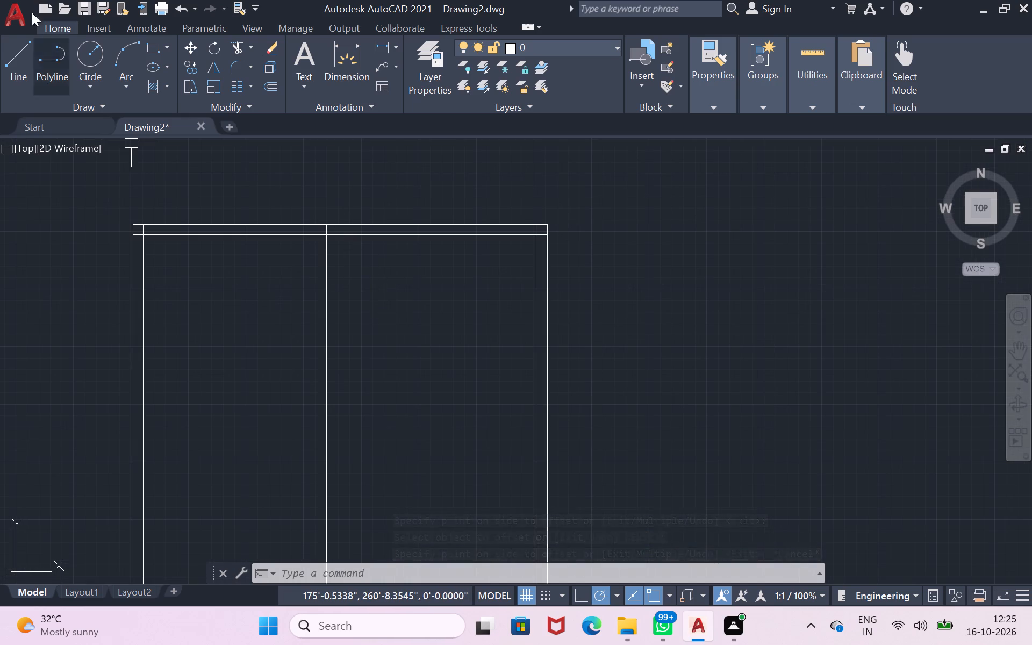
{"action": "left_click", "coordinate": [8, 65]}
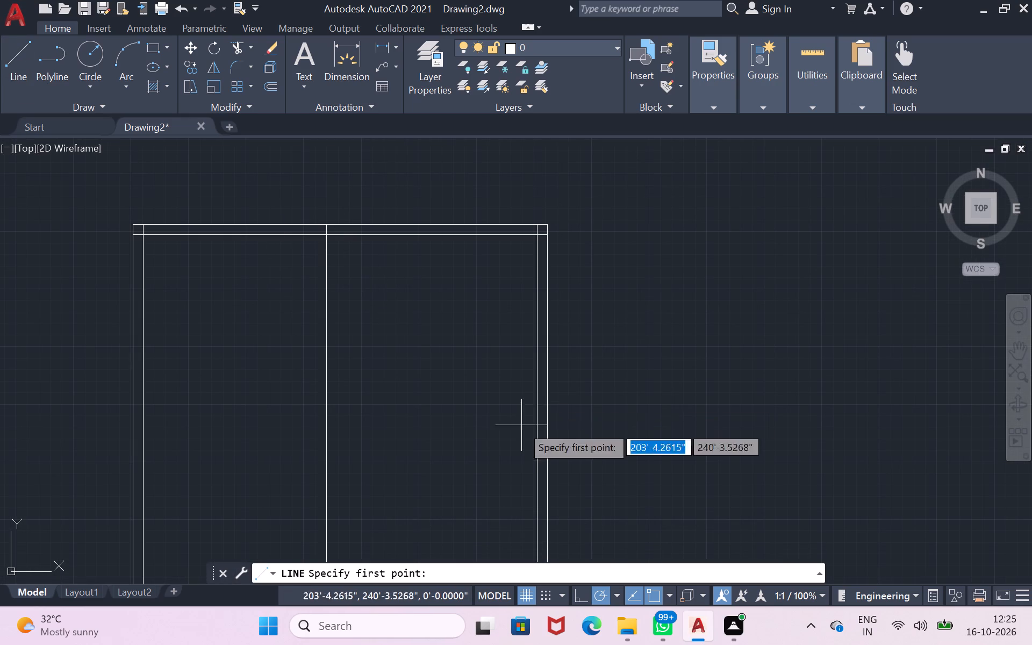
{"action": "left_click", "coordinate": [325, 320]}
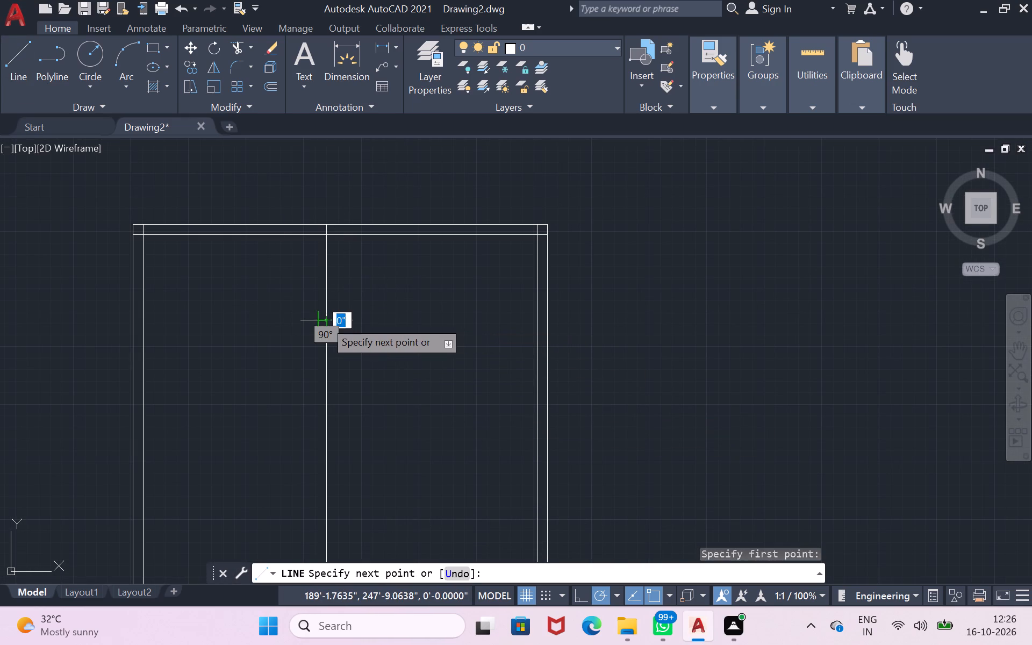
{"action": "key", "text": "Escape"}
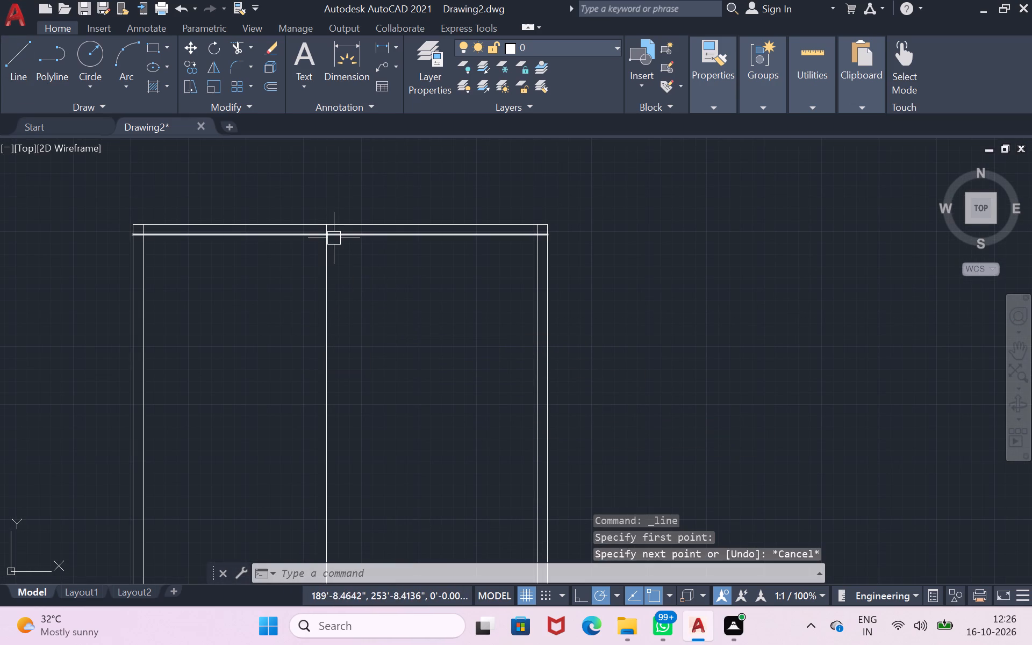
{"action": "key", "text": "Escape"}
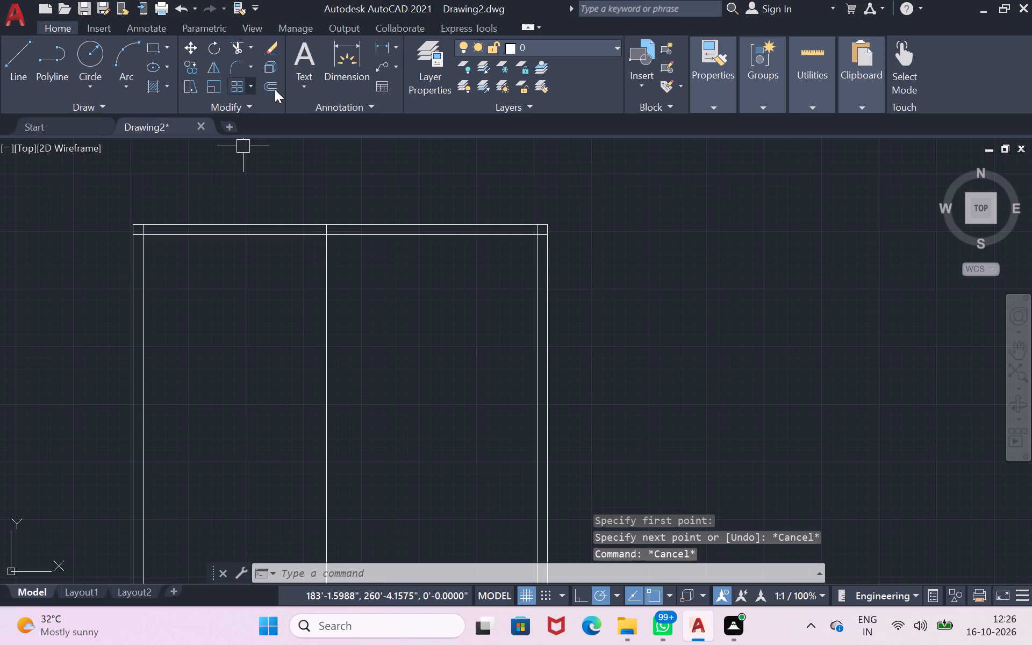
Check the distance from the interior wall line to the east outer wall's inner face with a trial dimension.
{"action": "left_click", "coordinate": [349, 66]}
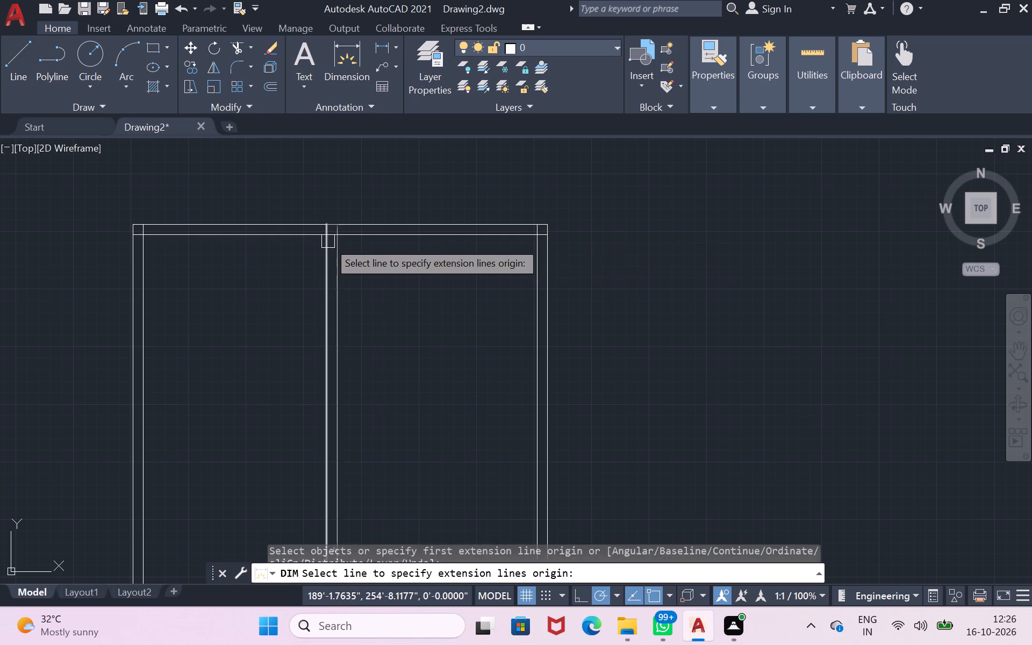
{"action": "left_click", "coordinate": [328, 238]}
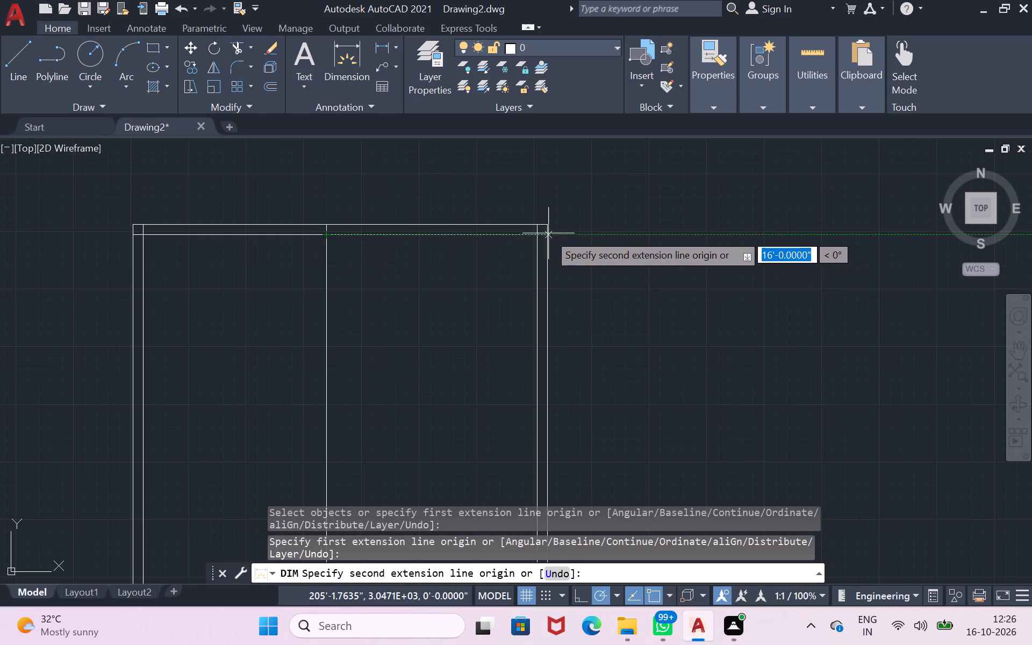
{"action": "scroll", "coordinate": [541, 230], "scroll_direction": "up", "scroll_amount": 2}
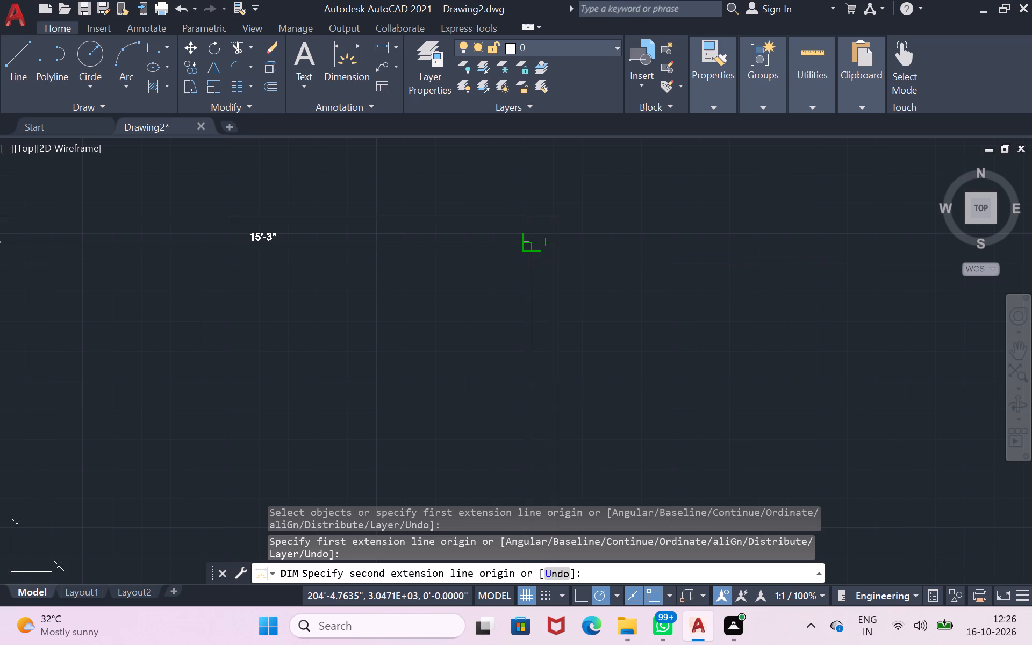
{"action": "scroll", "coordinate": [533, 241], "scroll_direction": "down", "scroll_amount": 3}
{"action": "key", "text": "Escape"}
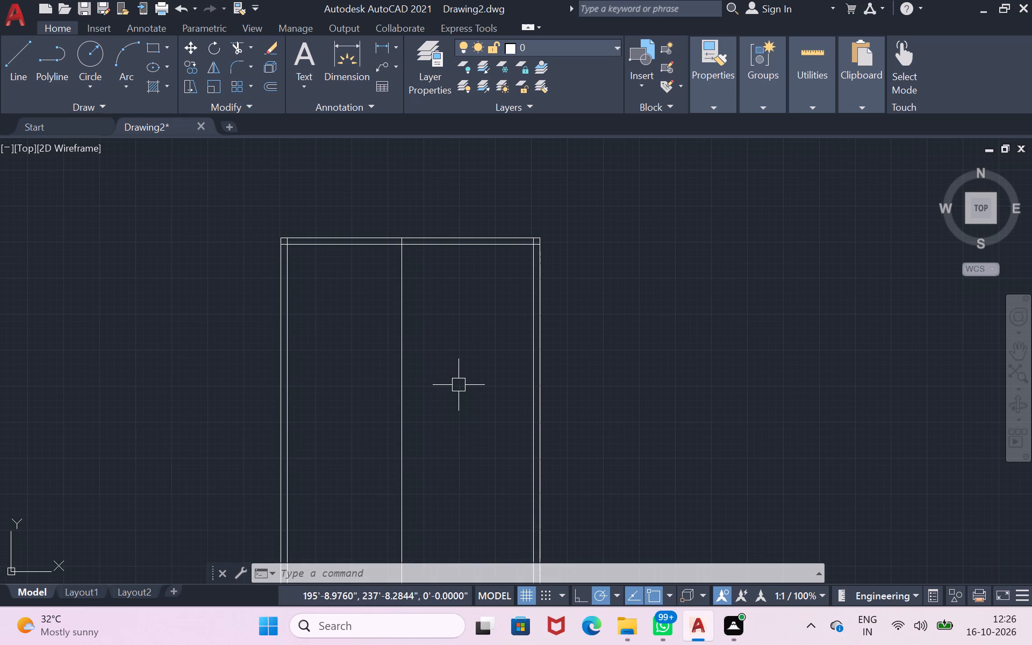
Delete the vertical interior wall line between the west and east outer walls.
{"action": "scroll", "coordinate": [458, 385], "scroll_direction": "down", "scroll_amount": 1}
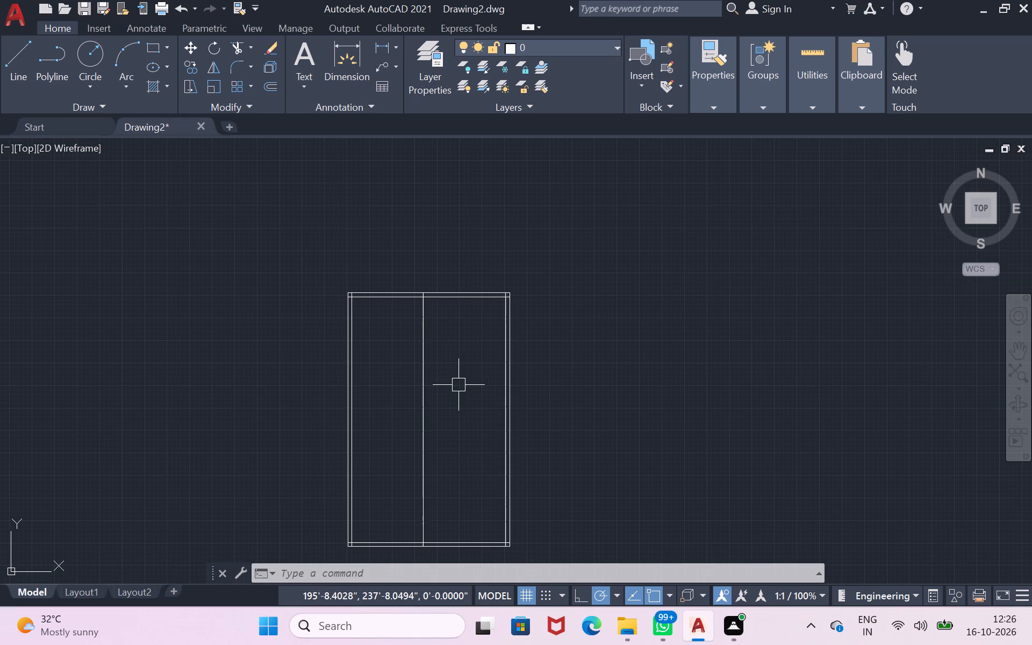
{"action": "left_click", "coordinate": [424, 355]}
{"action": "key", "text": "Delete"}
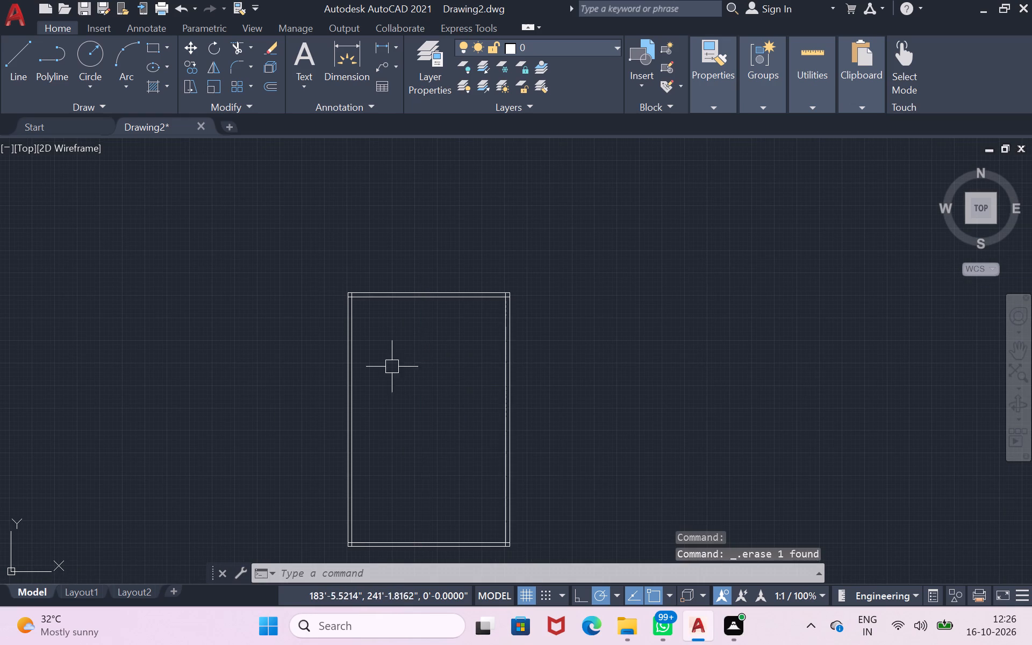
Offset the inner lines of the west and east outer walls 12'3" into the building to place two interior wall lines.
{"action": "scroll", "coordinate": [391, 367], "scroll_direction": "up", "scroll_amount": 2}
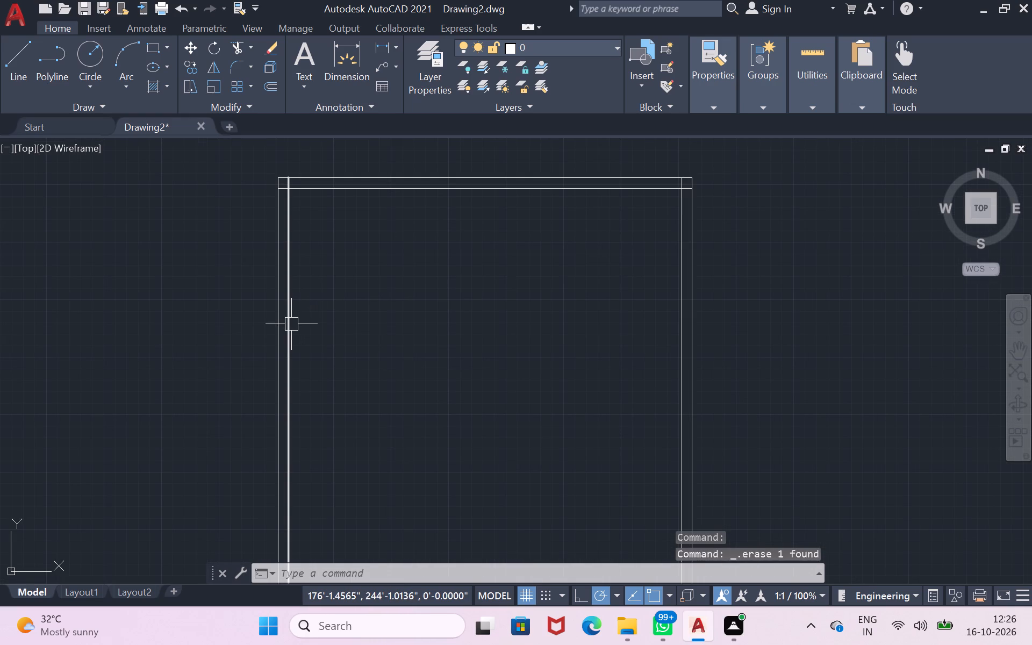
{"action": "left_click", "coordinate": [291, 324]}
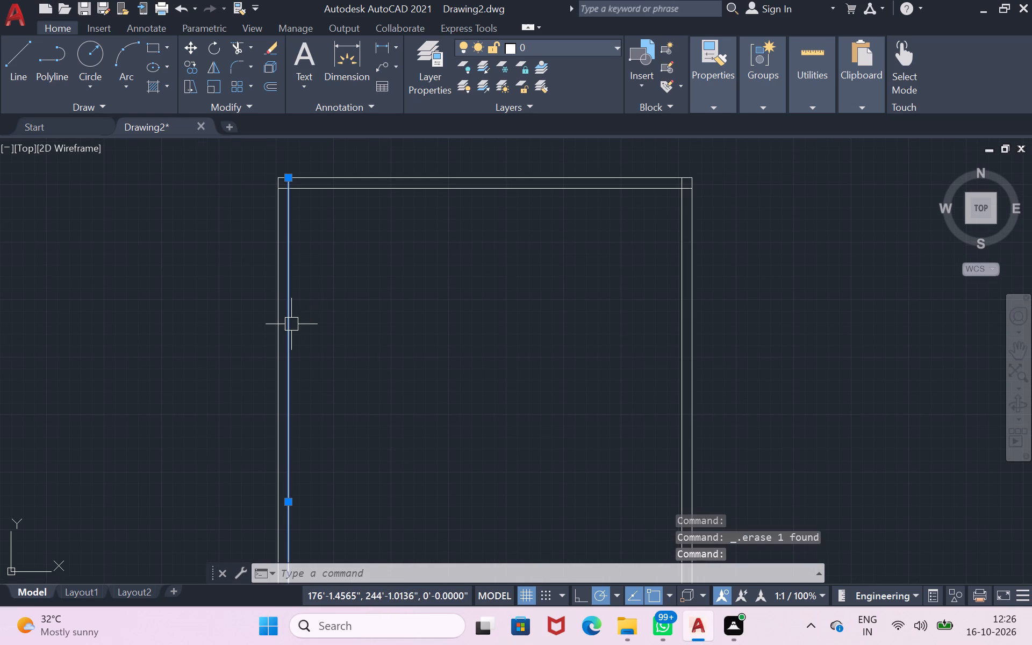
{"action": "key", "text": "o"}
{"action": "key", "text": "Return"}
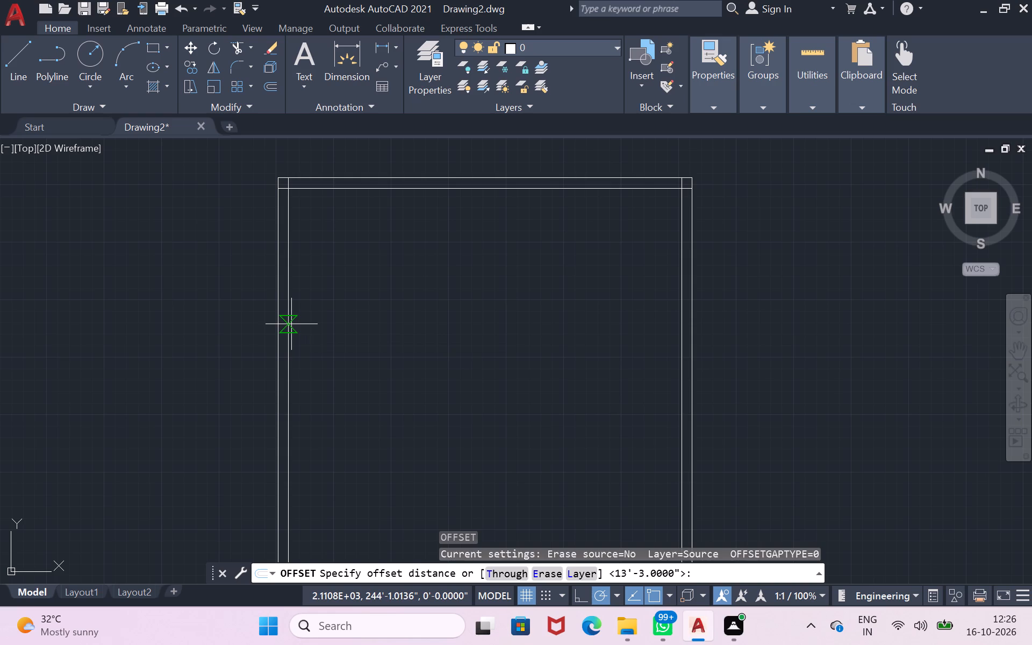
{"action": "left_click", "coordinate": [291, 324]}
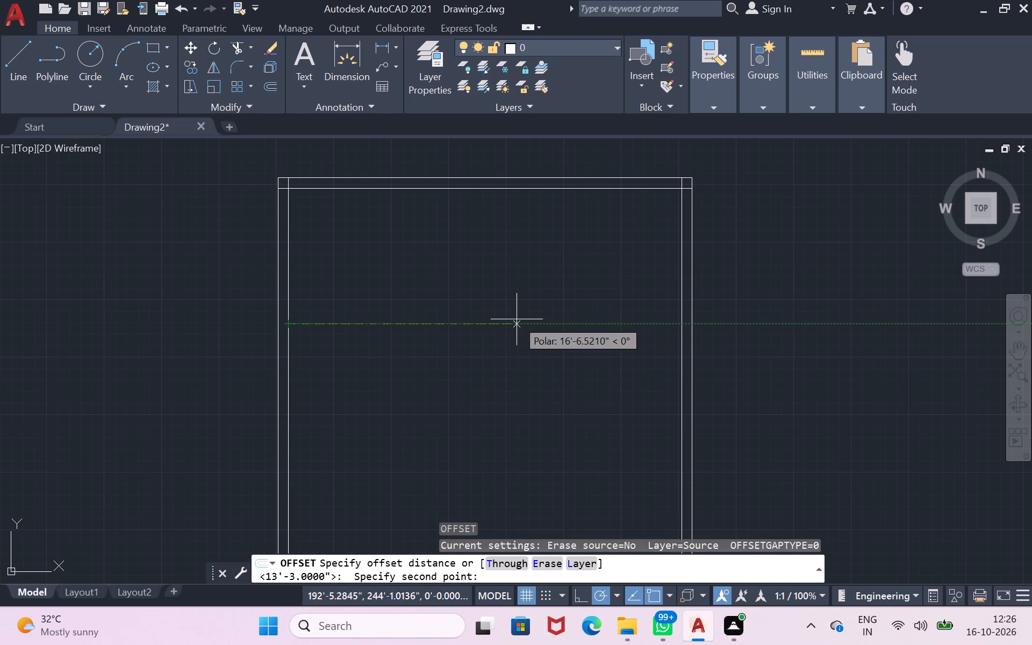
{"action": "type", "text": "12"}
{"action": "type", "text": "'3\""}
{"action": "key", "text": "Return"}
{"action": "left_click", "coordinate": [517, 319]}
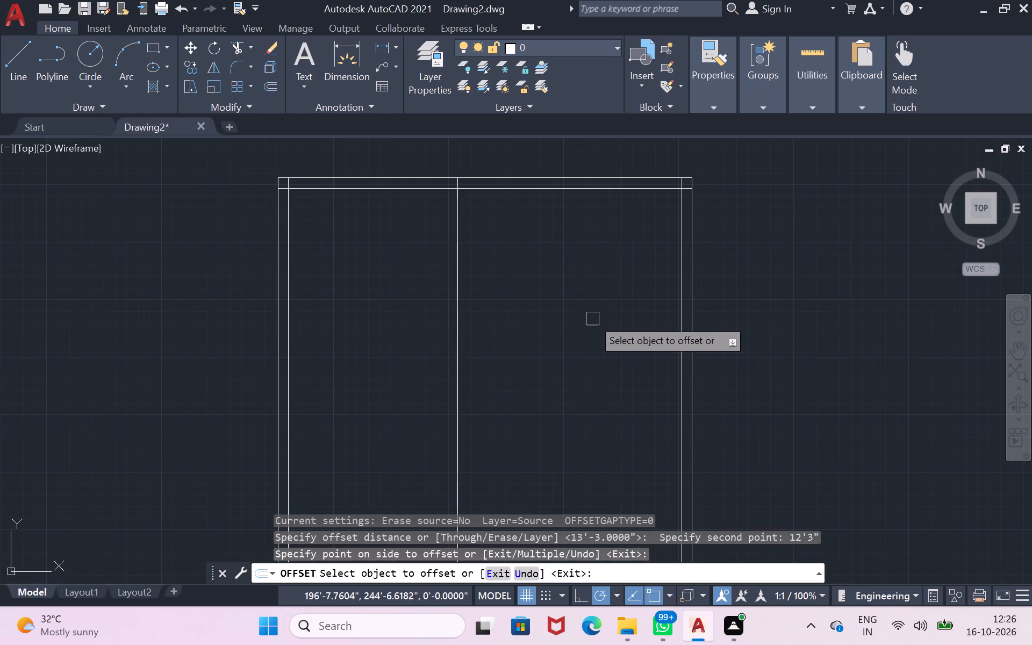
{"action": "left_click", "coordinate": [683, 325]}
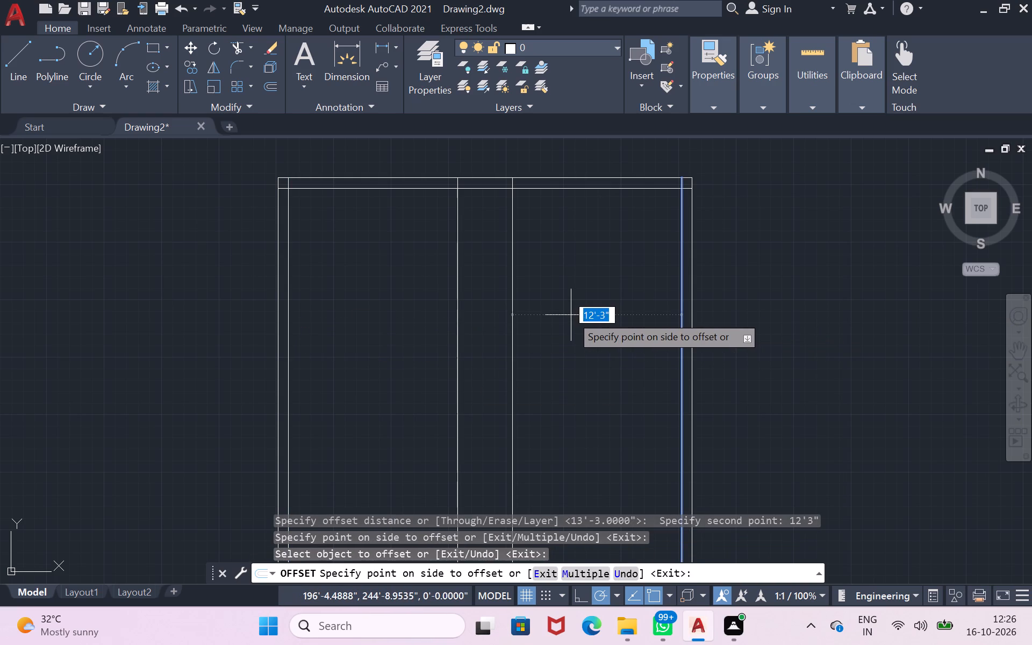
{"action": "left_click", "coordinate": [571, 315]}
Offset each of the two vertical interior wall lines 4.5" toward its nearest outer wall to give the partitions thickness.
{"action": "scroll", "coordinate": [473, 298], "scroll_direction": "up", "scroll_amount": 3}
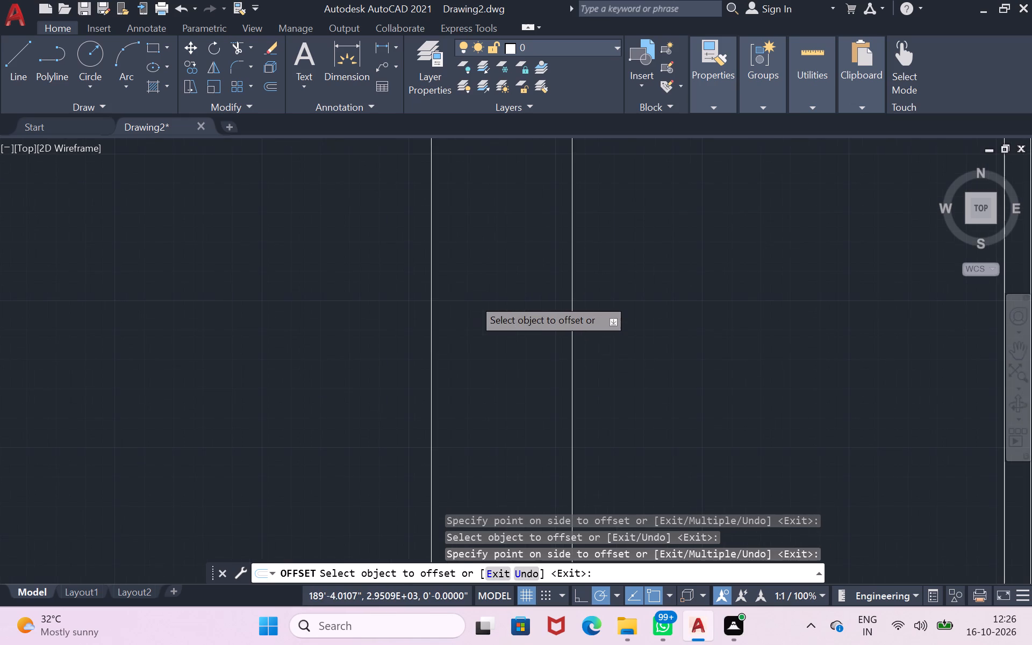
{"action": "scroll", "coordinate": [473, 298], "scroll_direction": "down", "scroll_amount": 4}
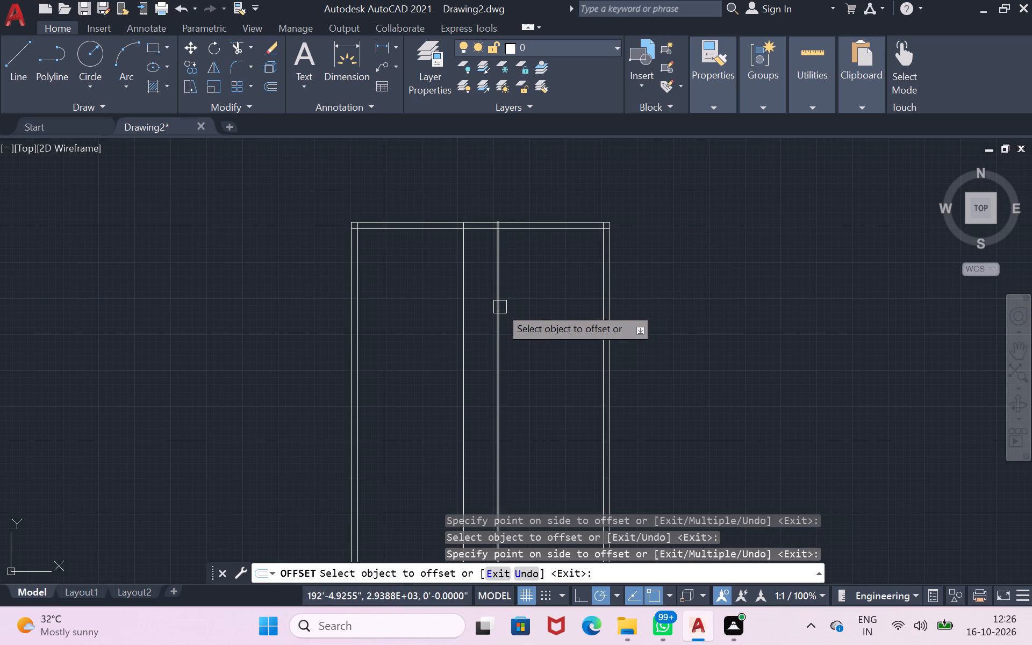
{"action": "left_click", "coordinate": [500, 307]}
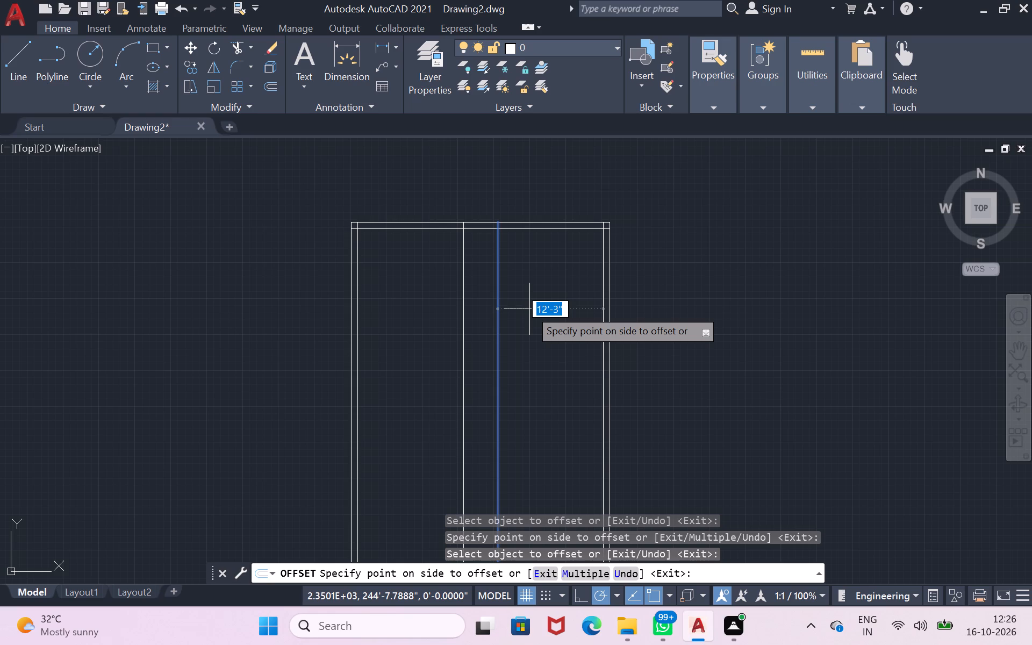
{"action": "key", "text": "4"}
{"action": "type", "text": ".5\""}
{"action": "key", "text": "Return"}
{"action": "left_click_drag", "start_coordinate": [529, 309], "coordinate": [535, 303]}
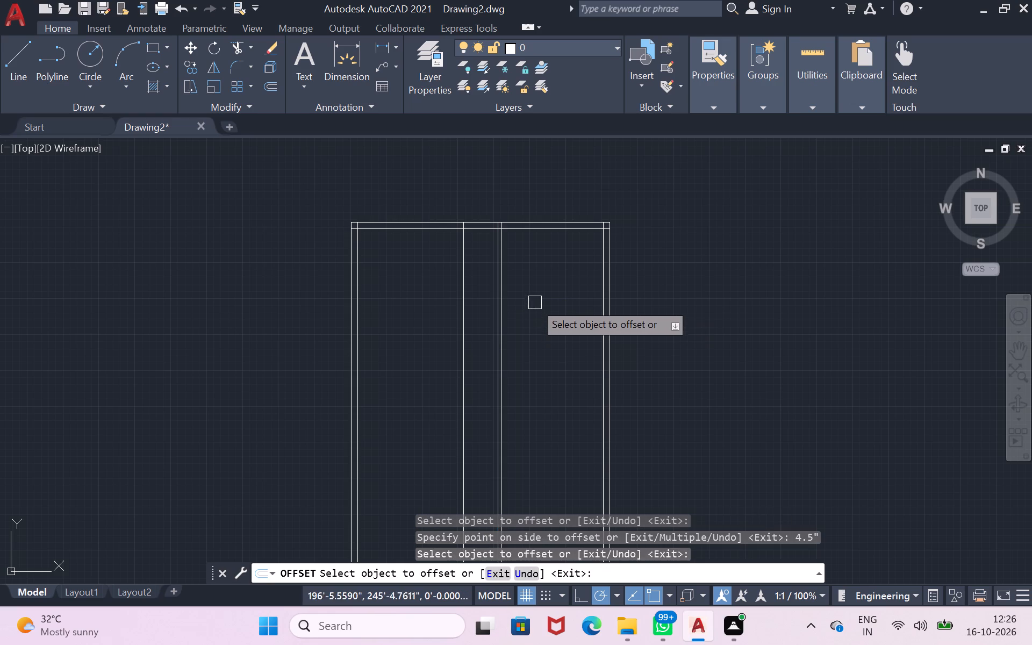
{"action": "left_click", "coordinate": [462, 309]}
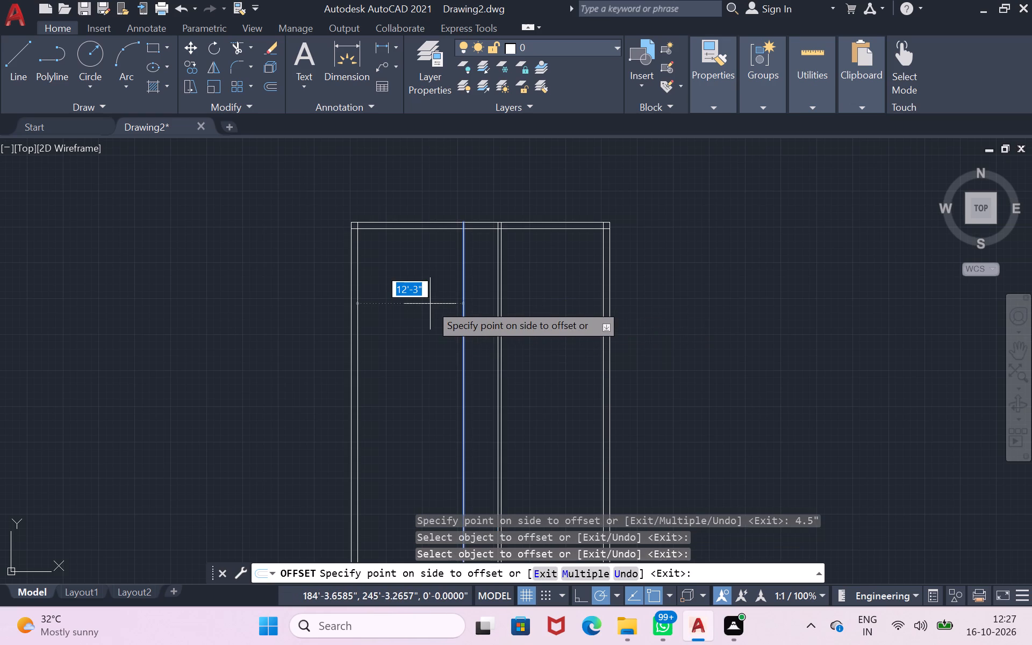
{"action": "type", "text": "4.5\""}
{"action": "key", "text": "Return"}
Offset the inner line of the north outer wall 12'0" into the building to place a horizontal interior wall line.
{"action": "scroll", "coordinate": [476, 268], "scroll_direction": "up", "scroll_amount": 2}
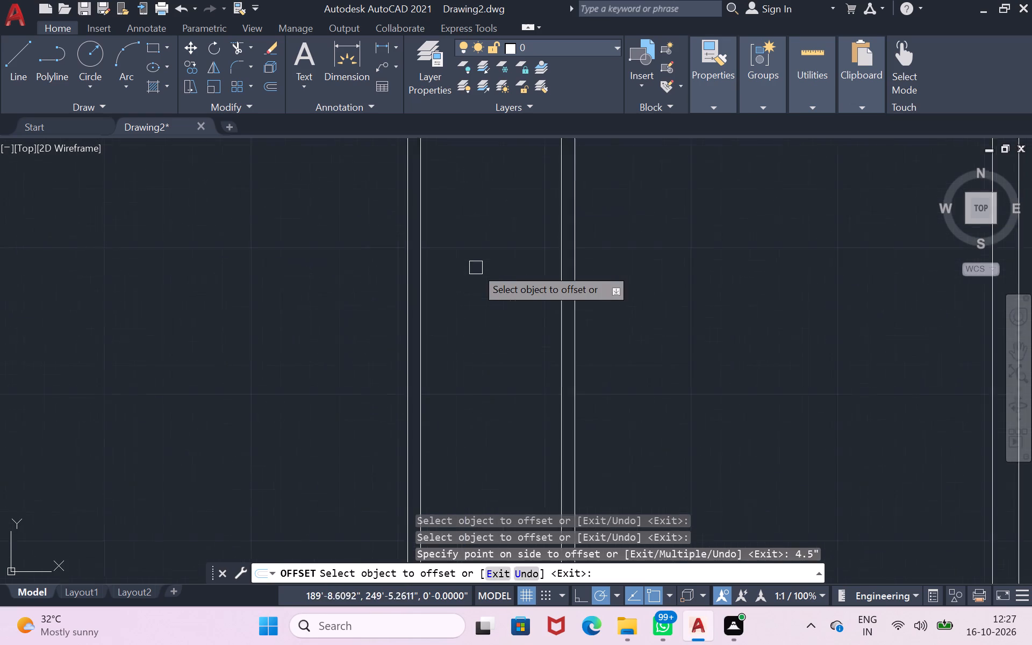
{"action": "scroll", "coordinate": [476, 268], "scroll_direction": "up", "scroll_amount": 2}
{"action": "scroll", "coordinate": [476, 268], "scroll_direction": "down", "scroll_amount": 2}
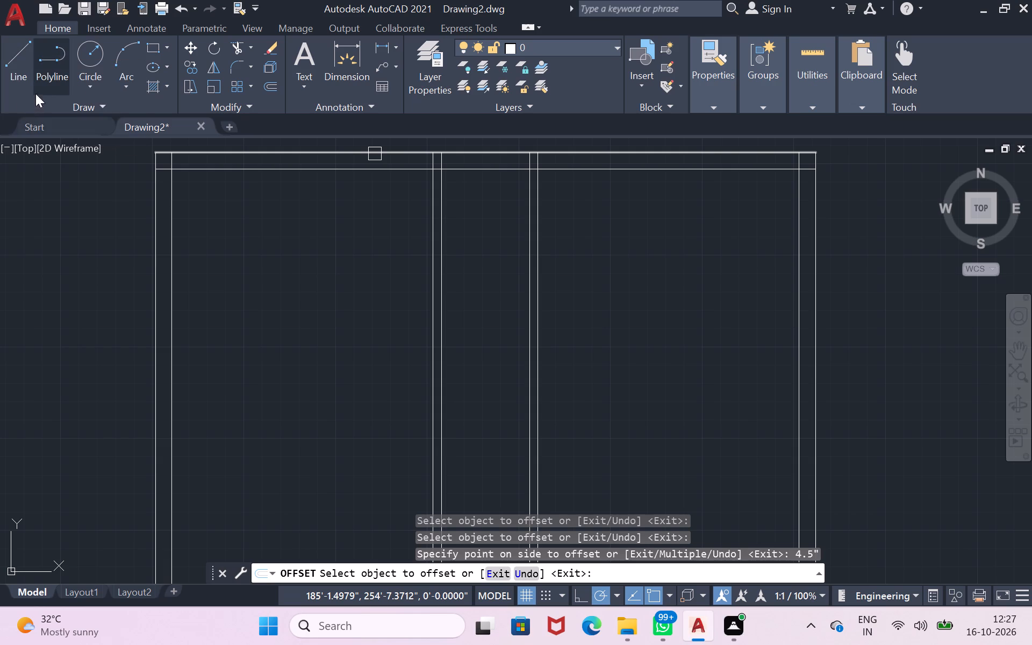
{"action": "left_click", "coordinate": [296, 169]}
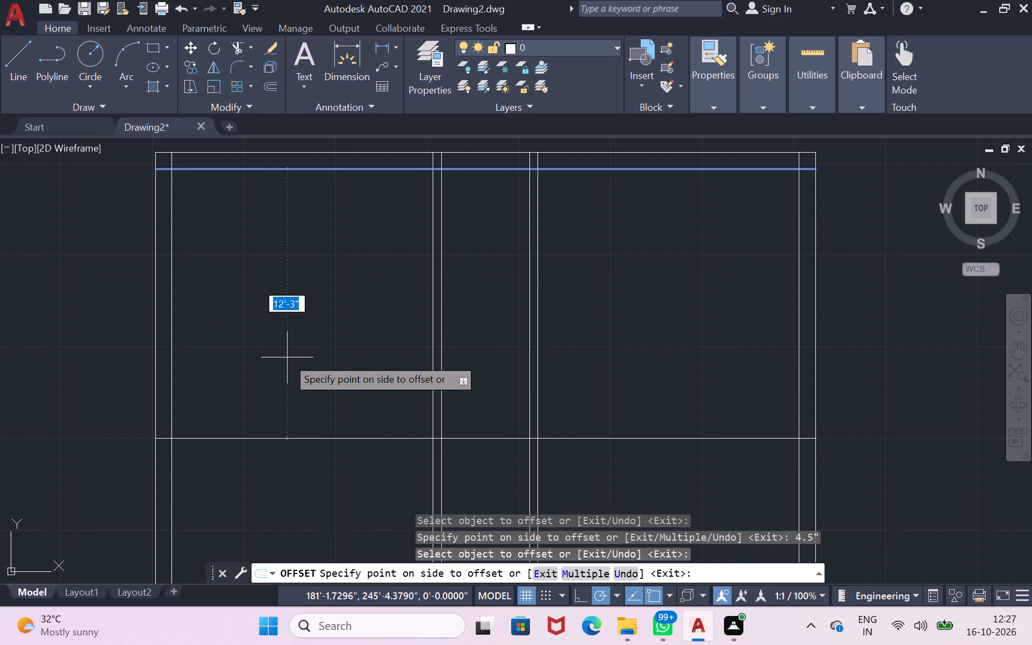
{"action": "key", "text": "1"}
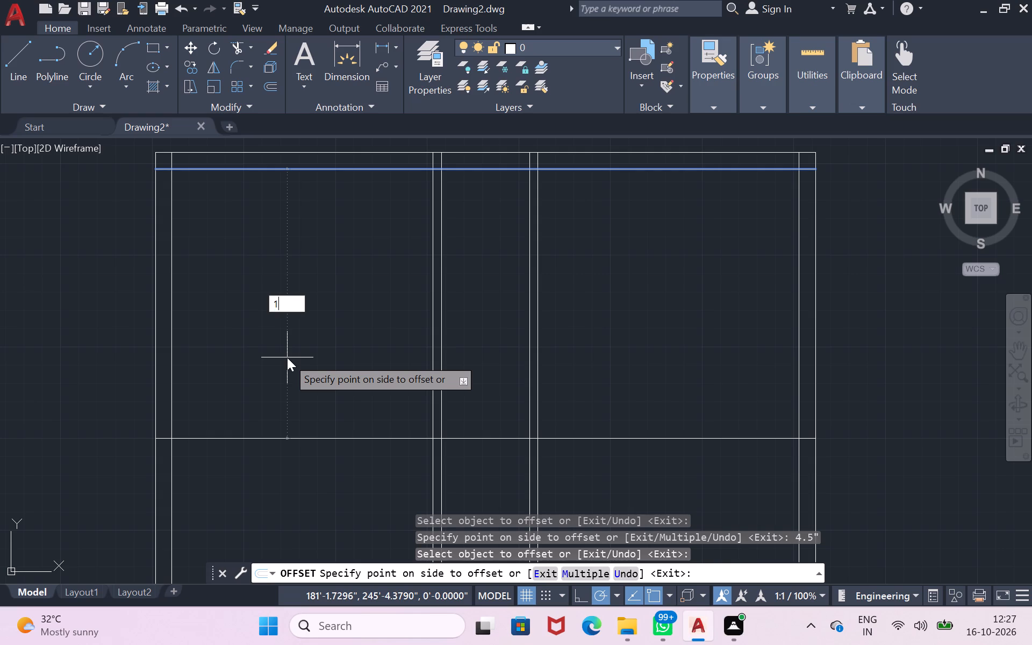
{"action": "key", "text": "2"}
{"action": "type", "text": "'0"}
{"action": "key", "text": "shift+quotedbl"}
{"action": "key", "text": "Return"}
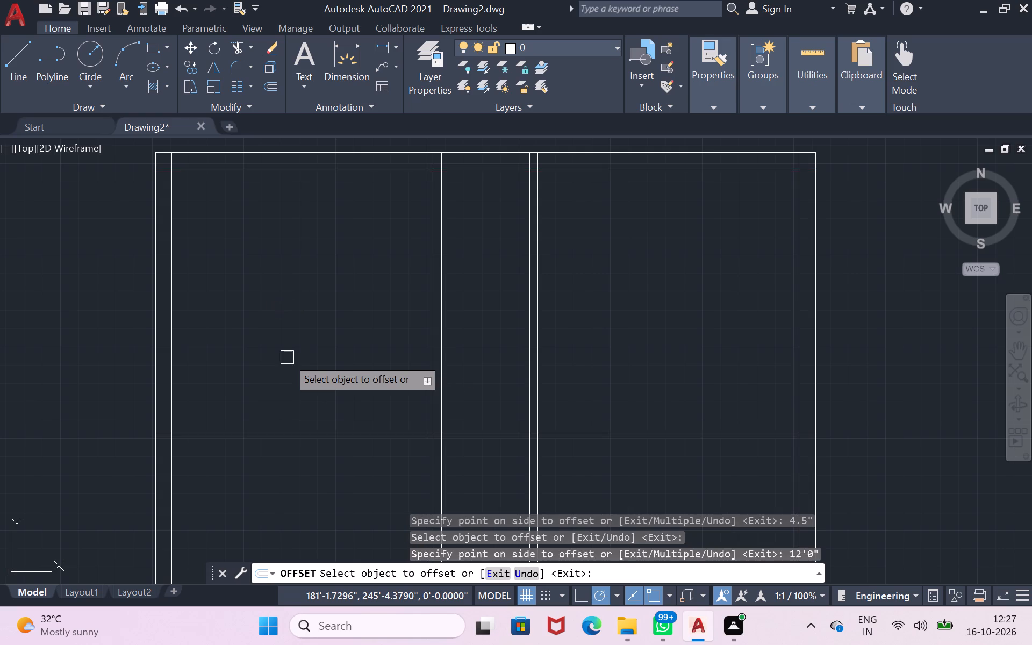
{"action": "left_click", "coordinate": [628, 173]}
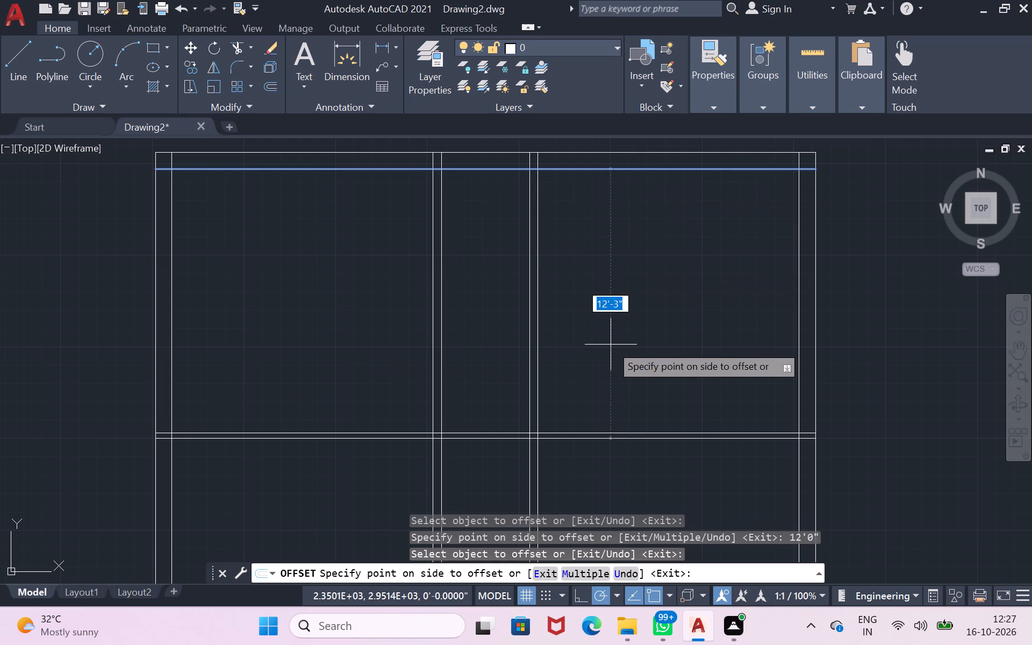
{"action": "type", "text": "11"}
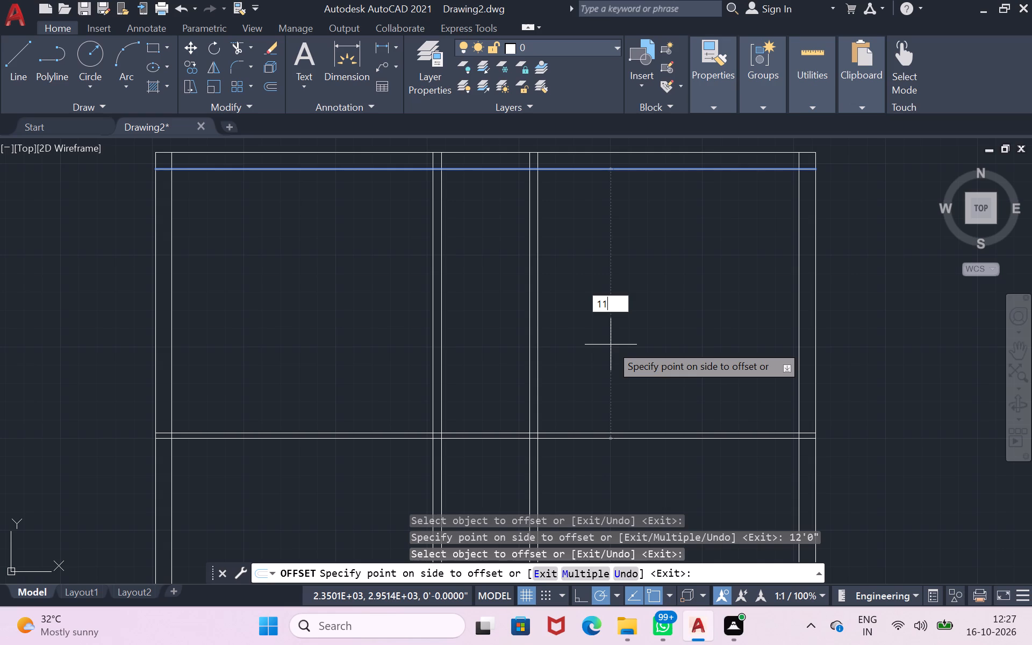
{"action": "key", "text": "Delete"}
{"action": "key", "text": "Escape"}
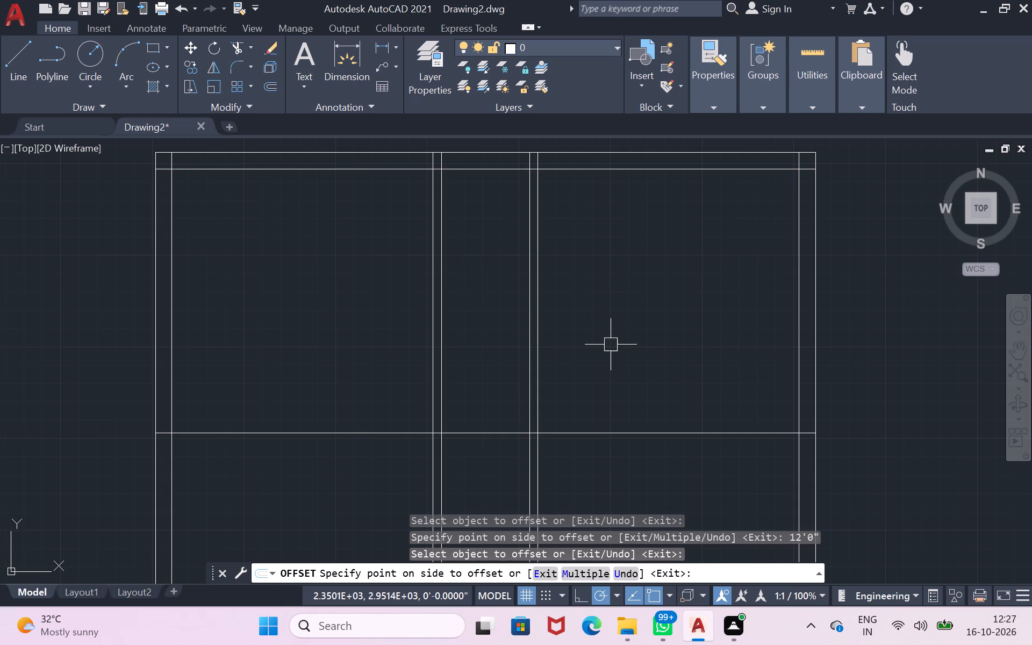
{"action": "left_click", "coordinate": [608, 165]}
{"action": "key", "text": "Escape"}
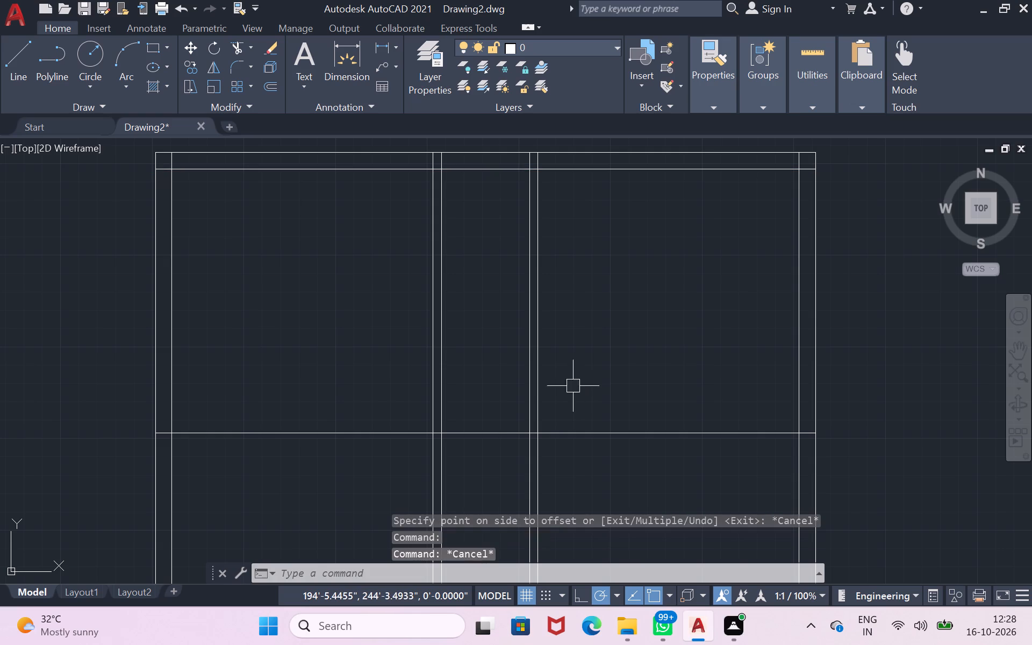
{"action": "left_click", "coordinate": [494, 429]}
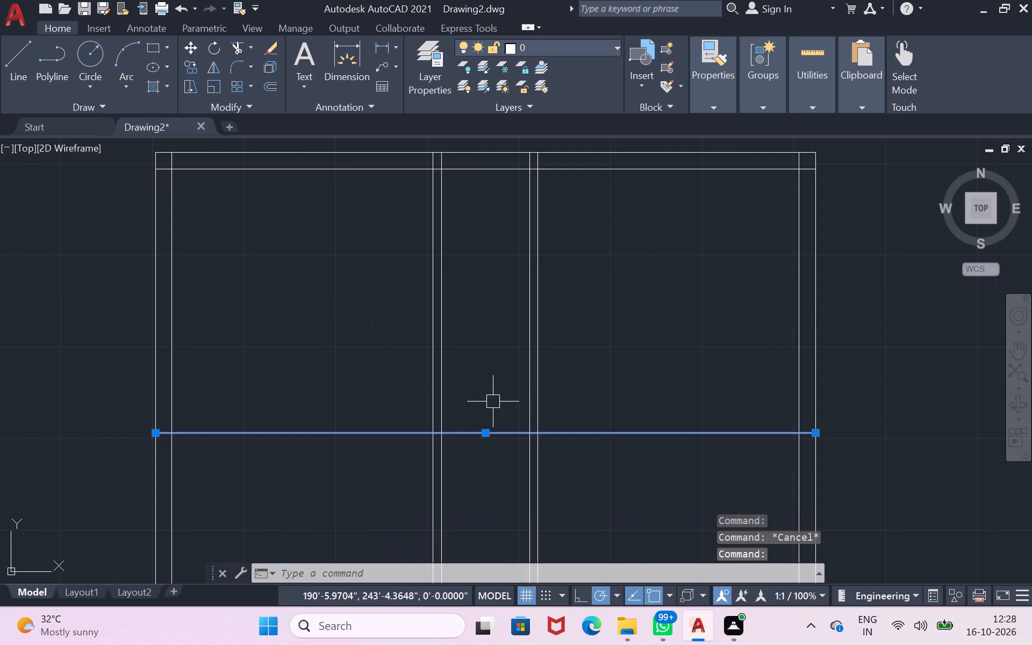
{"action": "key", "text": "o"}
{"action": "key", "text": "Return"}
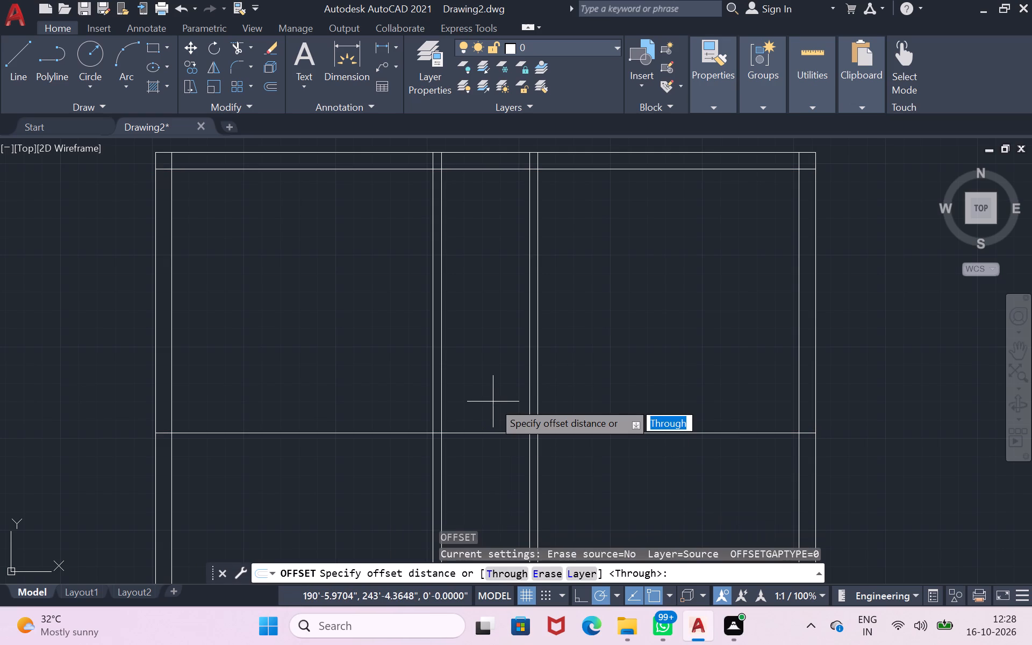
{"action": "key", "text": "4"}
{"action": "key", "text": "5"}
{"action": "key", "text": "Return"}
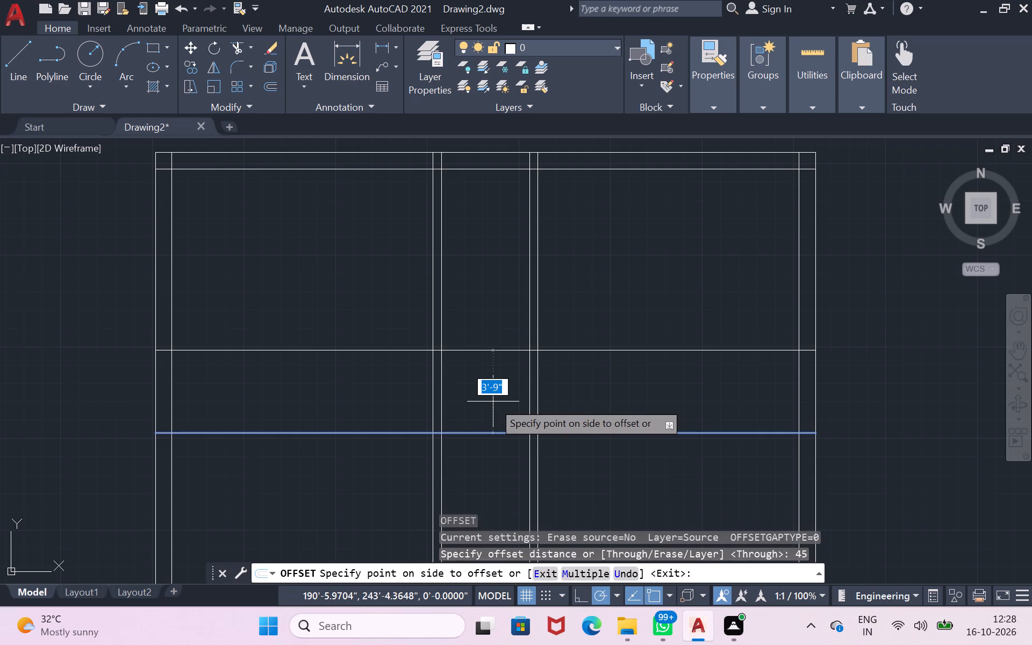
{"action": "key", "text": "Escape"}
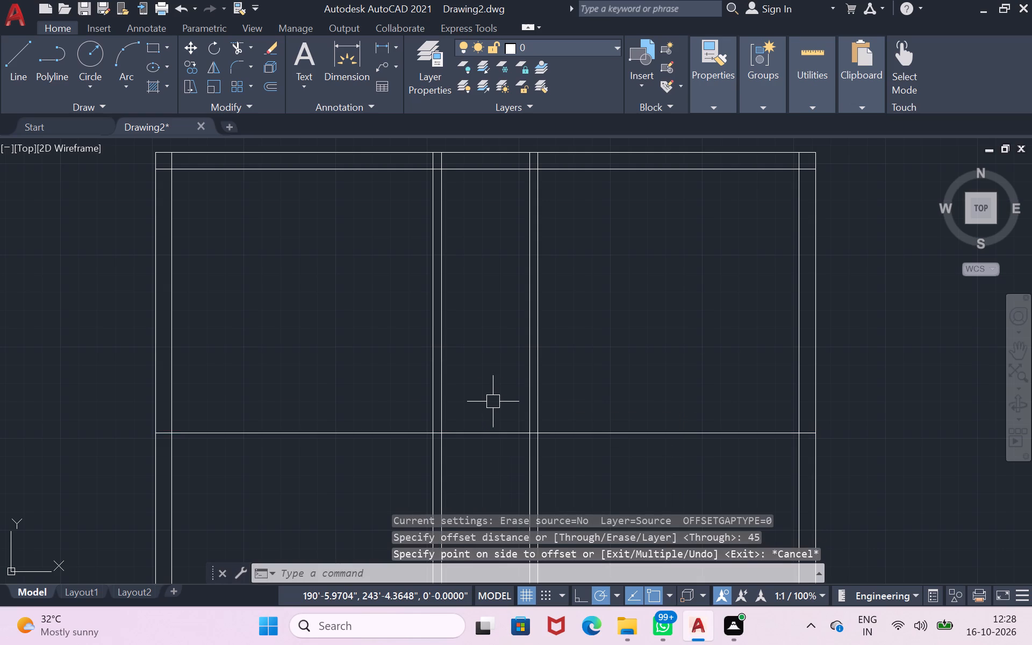
Offset the horizontal interior wall line 4.5" toward the north outer wall to give the partition thickness.
{"action": "left_click", "coordinate": [492, 430]}
{"action": "key", "text": "o"}
{"action": "key", "text": "Return"}
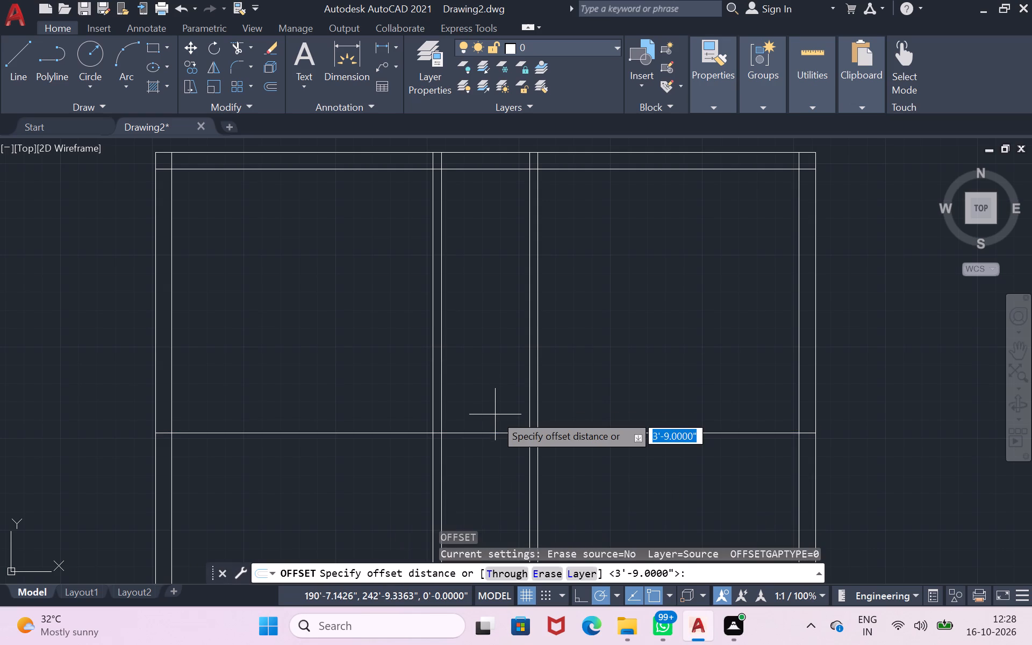
{"action": "left_click", "coordinate": [491, 433]}
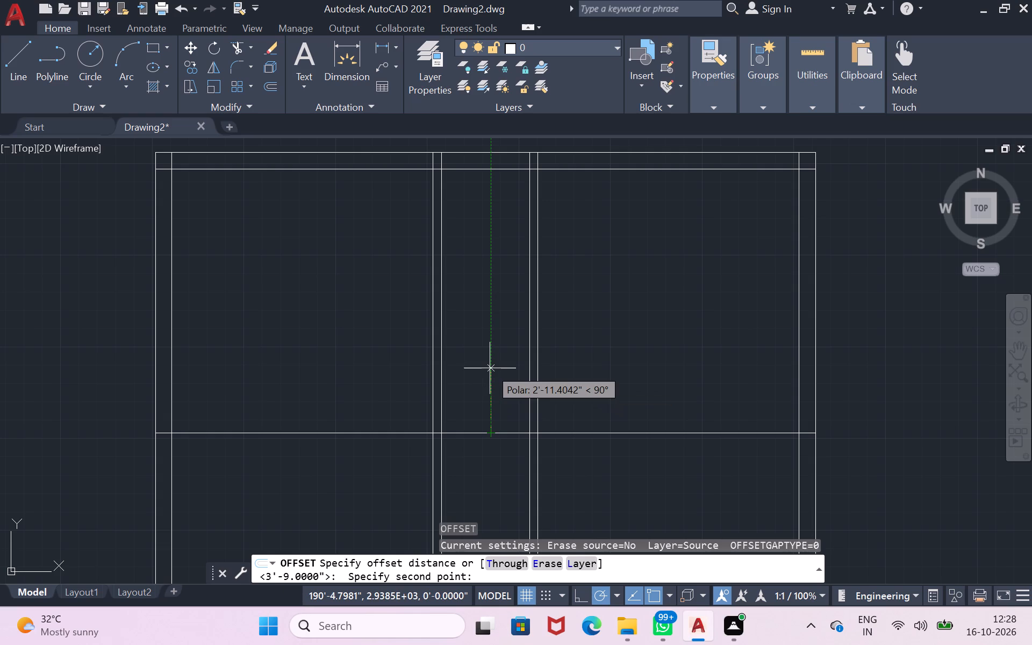
{"action": "key", "text": "4"}
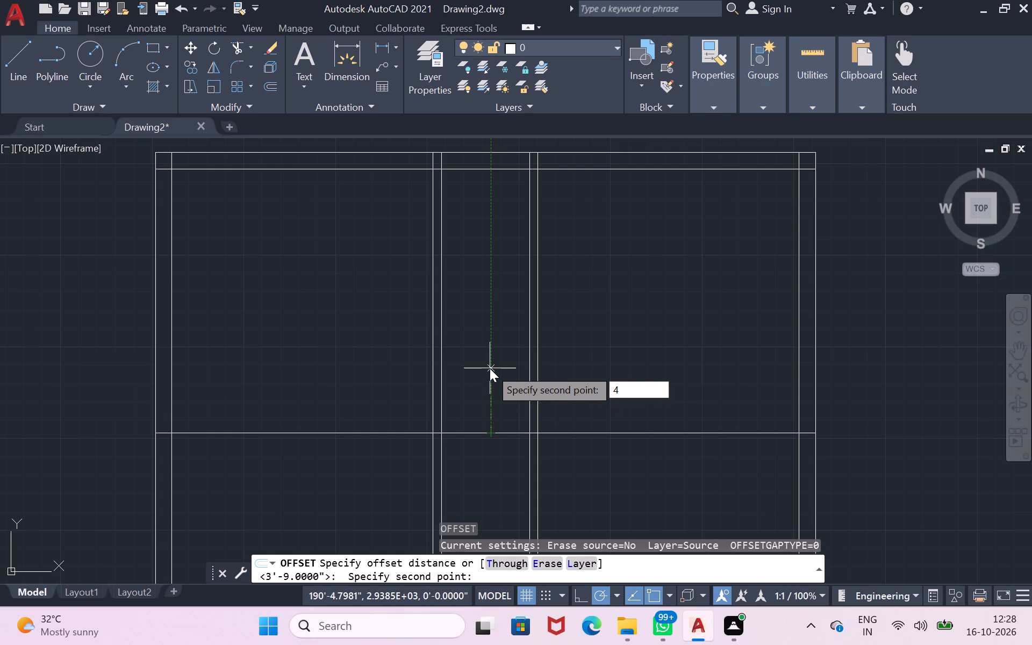
{"action": "key", "text": "period"}
{"action": "type", "text": "5\""}
{"action": "key", "text": "Return"}
{"action": "left_click", "coordinate": [490, 368]}
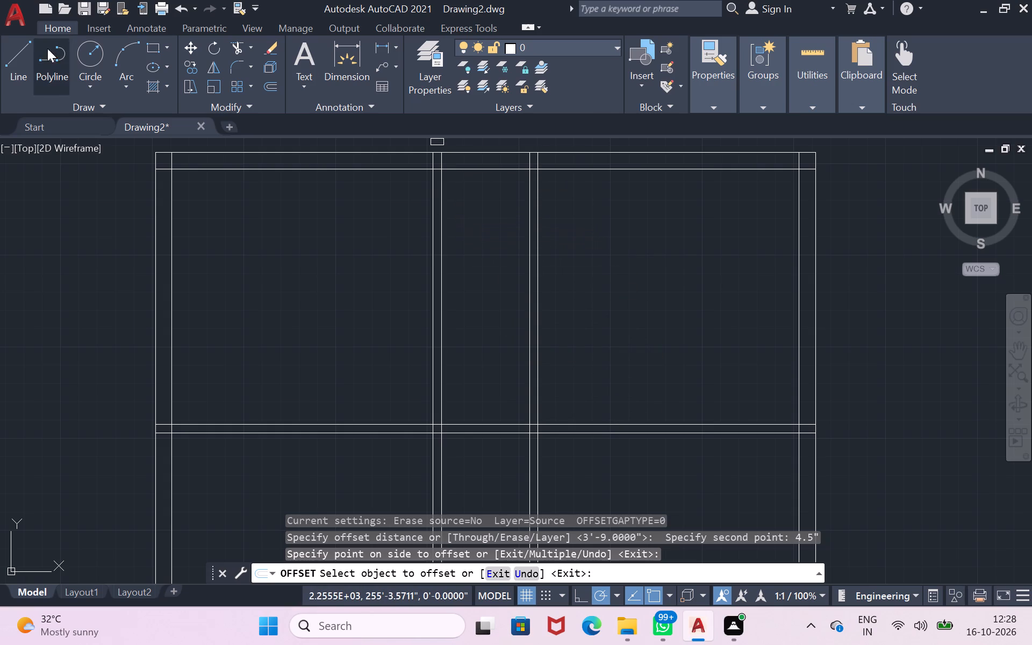
Draw a horizontal line about 4' long between the two vertical partitions, about 3'4" south of the north wall's inner line.
{"action": "left_click", "coordinate": [19, 58]}
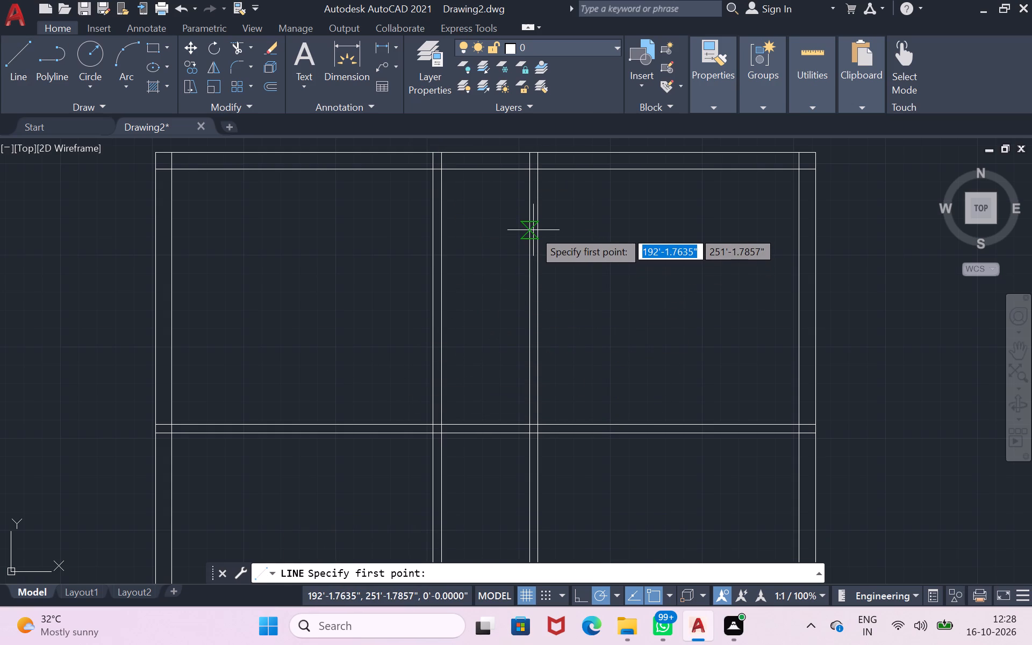
{"action": "scroll", "coordinate": [513, 241], "scroll_direction": "up", "scroll_amount": 1}
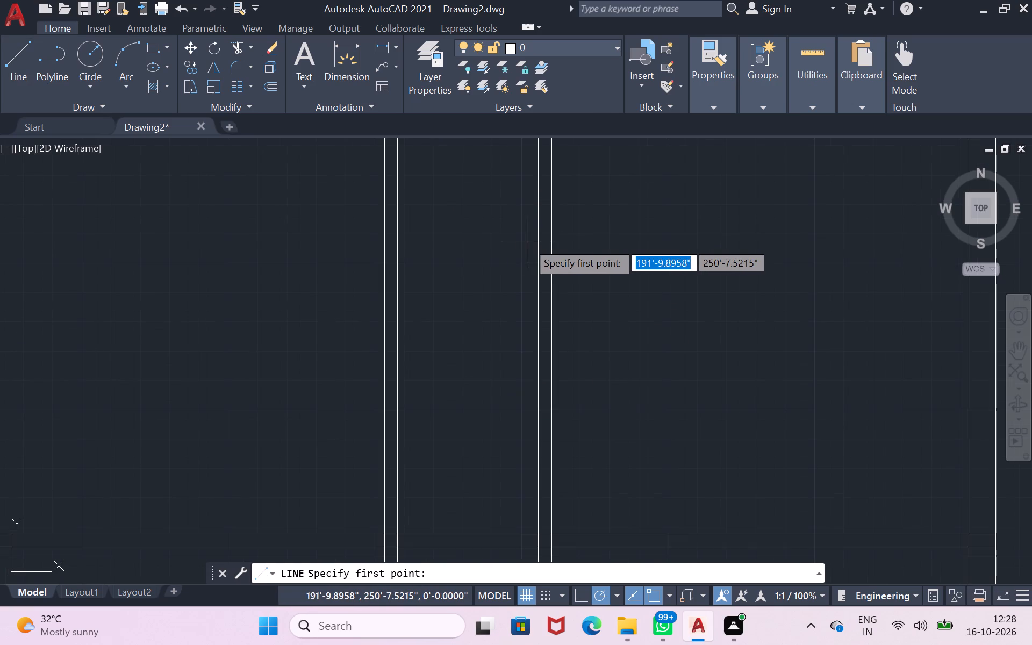
{"action": "left_click", "coordinate": [537, 243]}
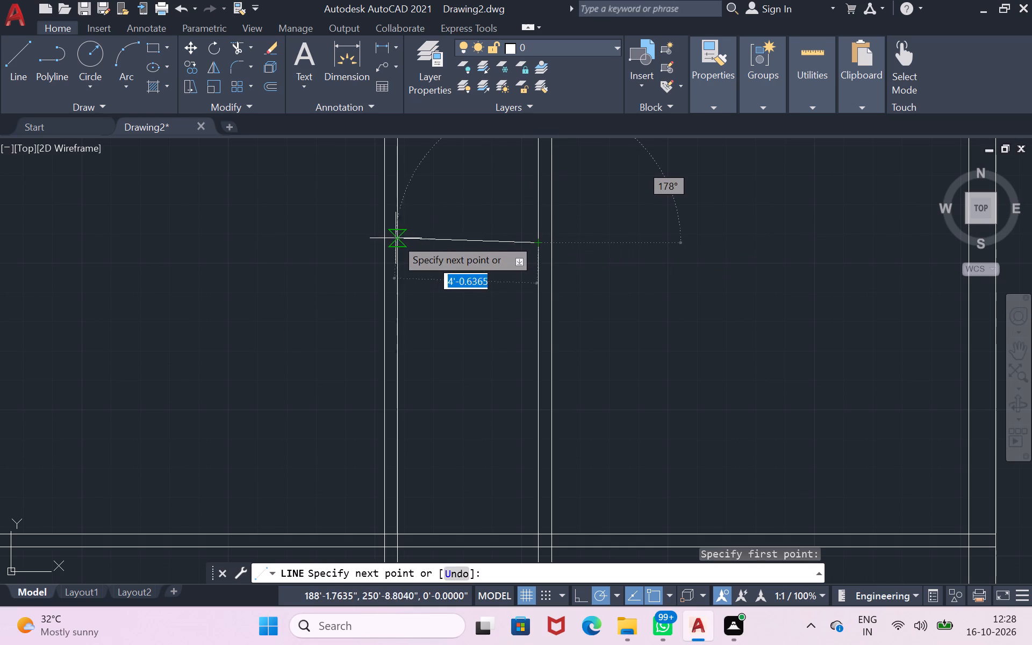
{"action": "left_click", "coordinate": [400, 248]}
{"action": "key", "text": "Return"}
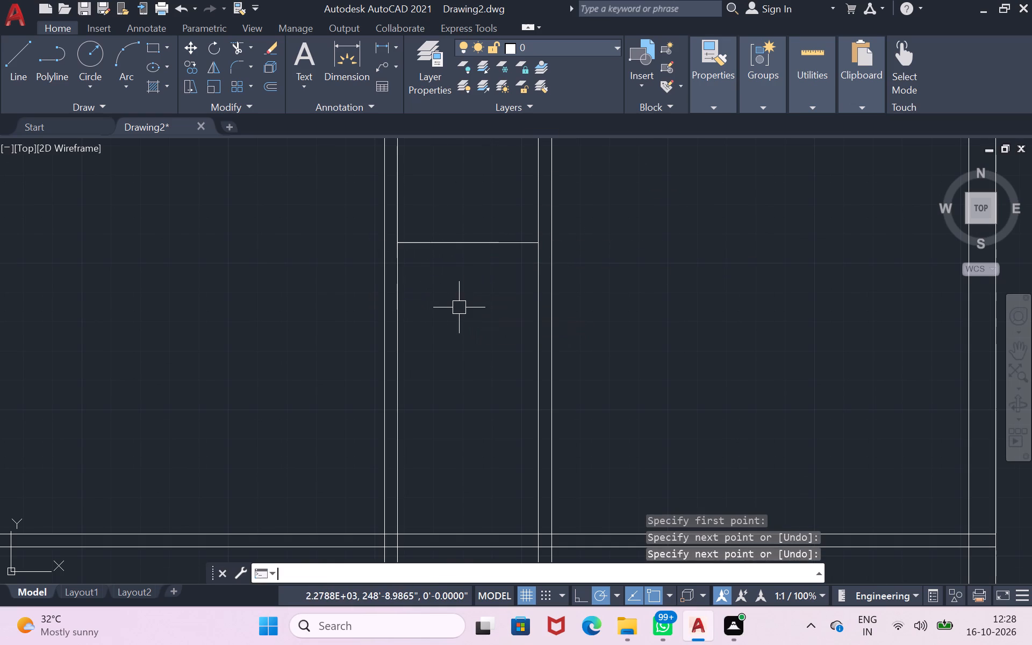
Offset the short horizontal line between the vertical partitions 4.5" to the south to form a wall.
{"action": "scroll", "coordinate": [485, 241], "scroll_direction": "down", "scroll_amount": 1}
{"action": "left_click", "coordinate": [485, 241]}
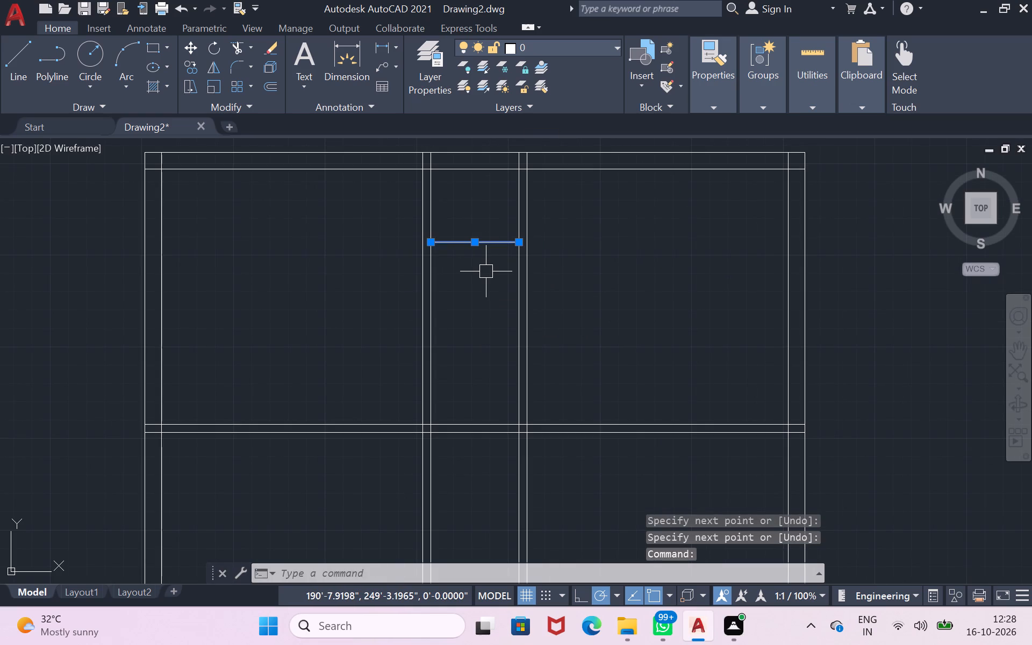
{"action": "key", "text": "o"}
{"action": "key", "text": "Return"}
{"action": "type", "text": "4.5\""}
{"action": "key", "text": "Return"}
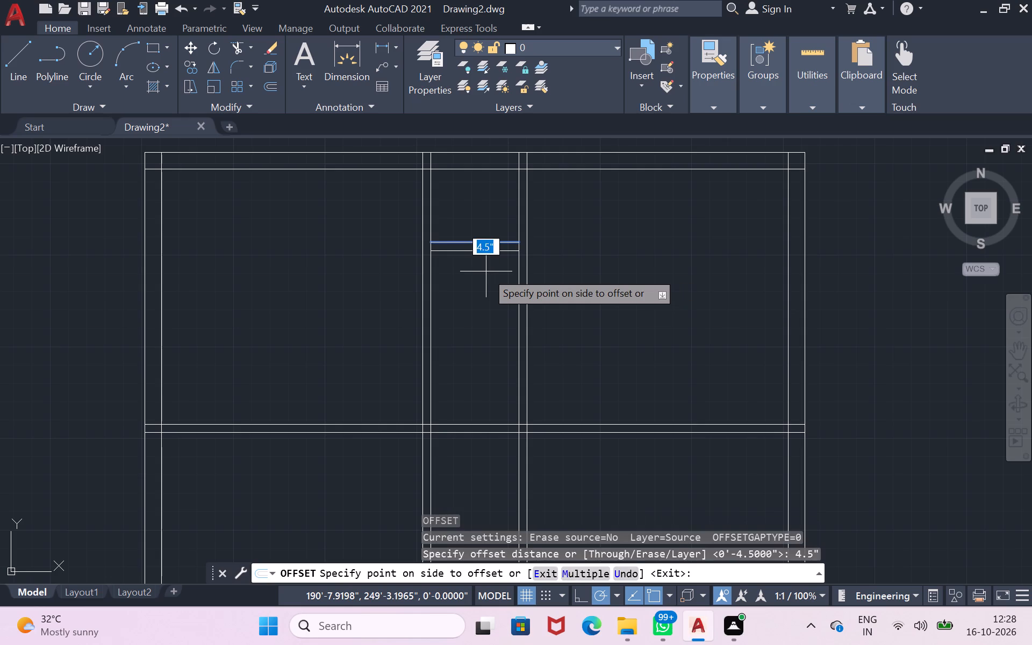
{"action": "left_click", "coordinate": [486, 271]}
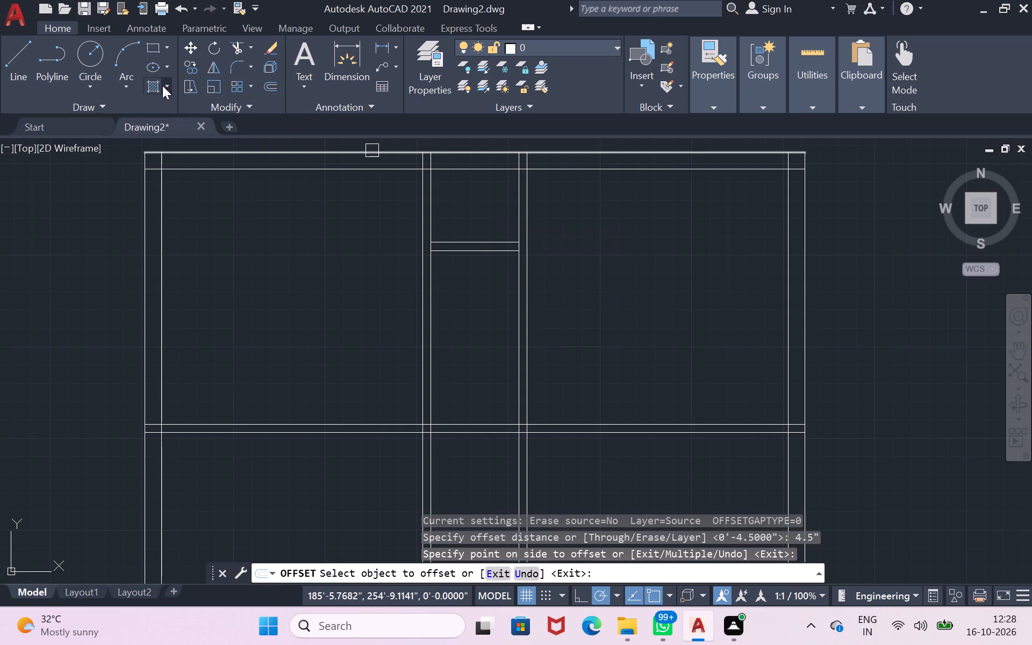
Draw two crossing diagonal lines corner to corner in the small space between the partitions and the north wall.
{"action": "left_click", "coordinate": [23, 55]}
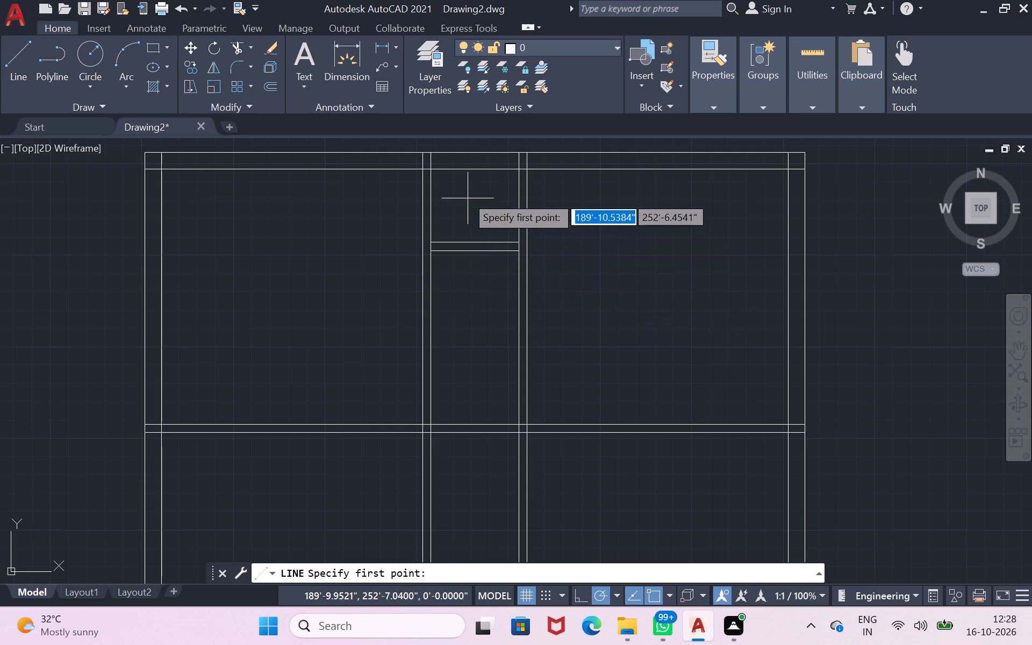
{"action": "left_click", "coordinate": [434, 173]}
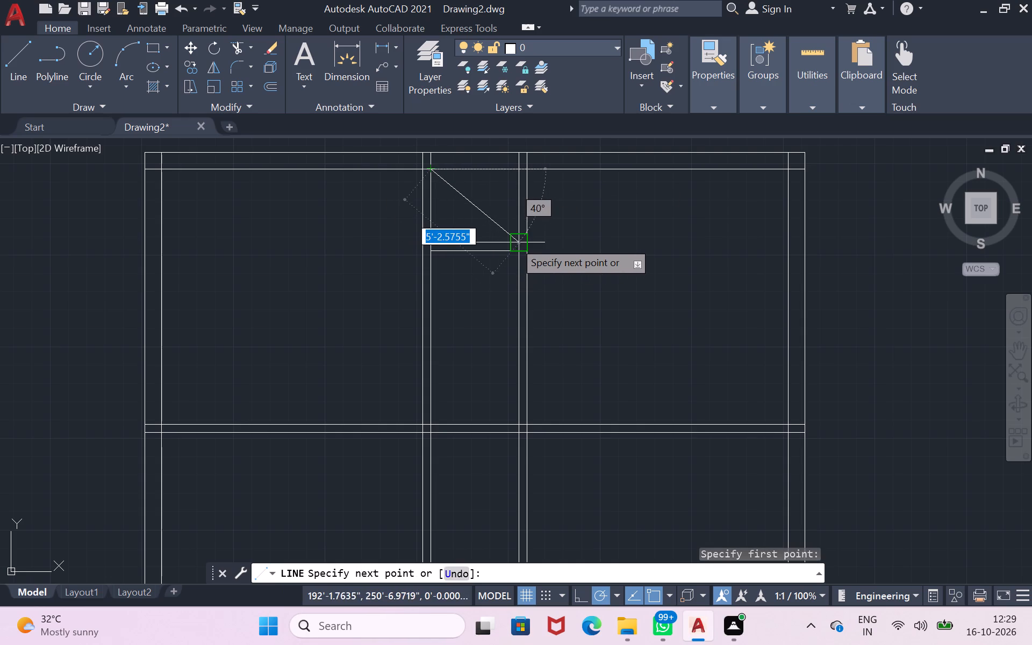
{"action": "left_click", "coordinate": [514, 241]}
{"action": "key", "text": "Return"}
{"action": "key", "text": "Return"}
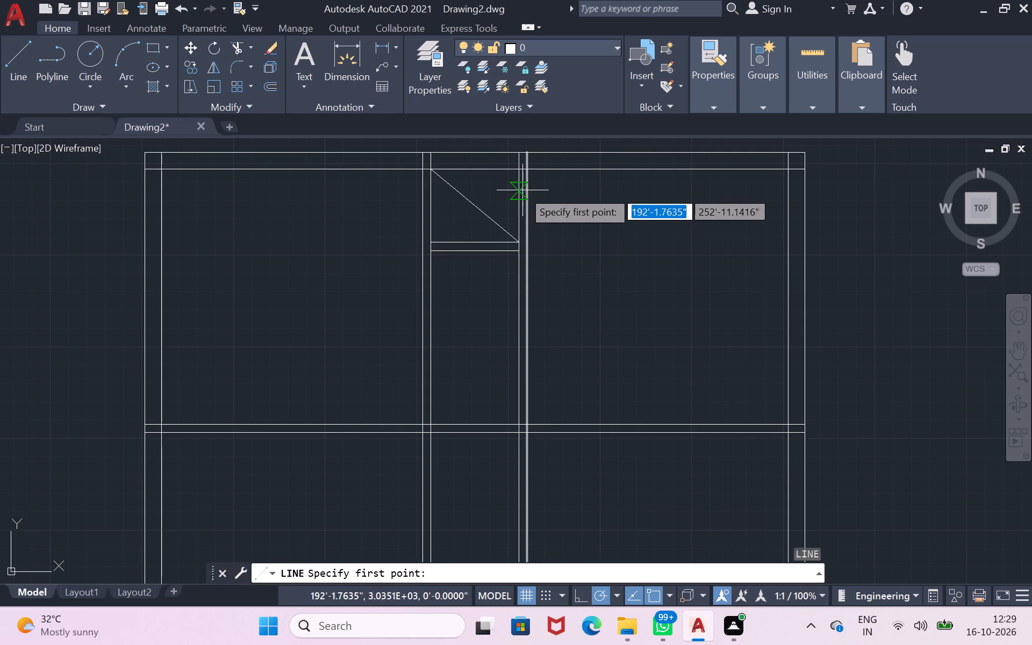
{"action": "left_click", "coordinate": [521, 171]}
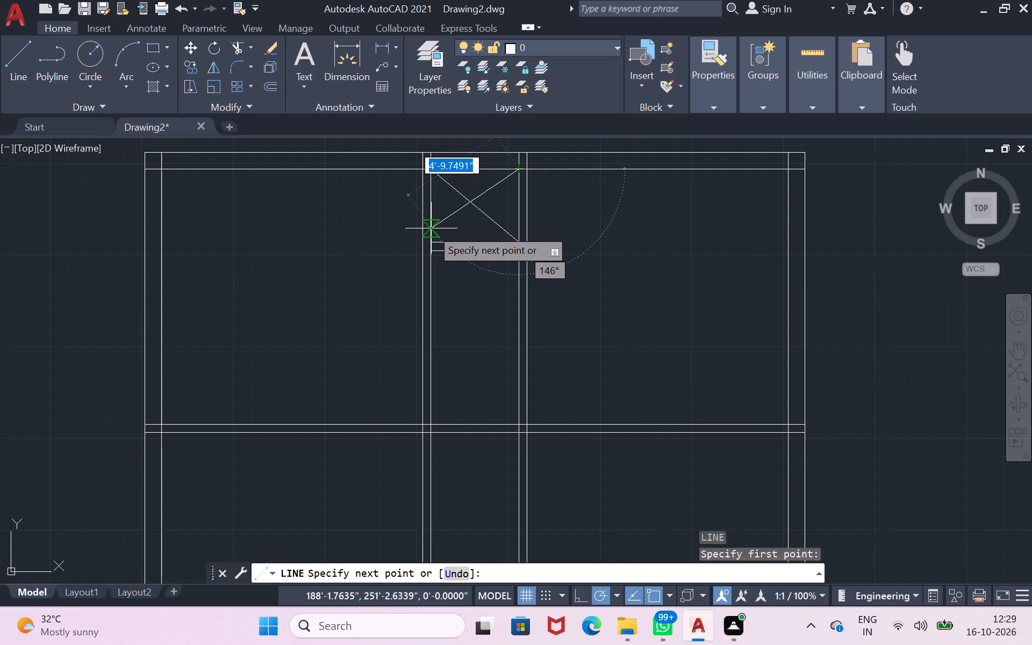
{"action": "left_click", "coordinate": [432, 240]}
{"action": "key", "text": "Return"}
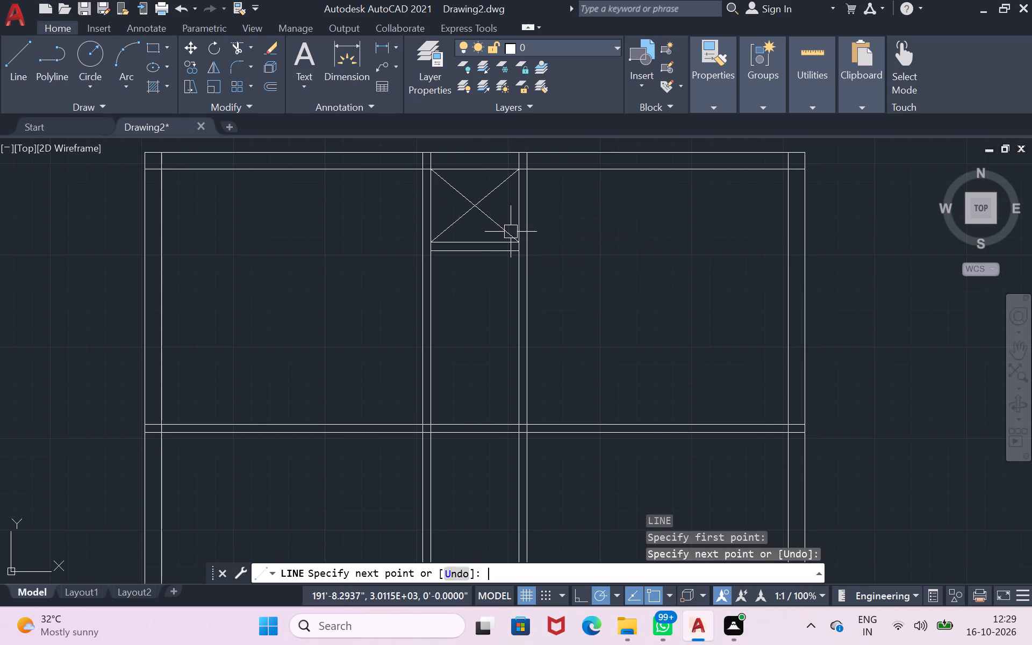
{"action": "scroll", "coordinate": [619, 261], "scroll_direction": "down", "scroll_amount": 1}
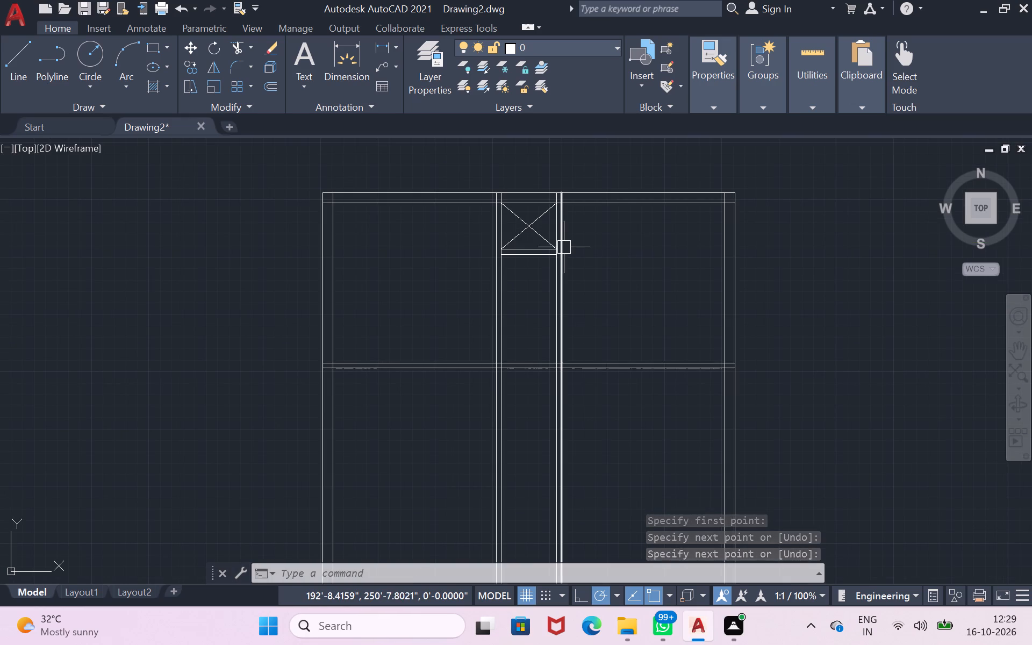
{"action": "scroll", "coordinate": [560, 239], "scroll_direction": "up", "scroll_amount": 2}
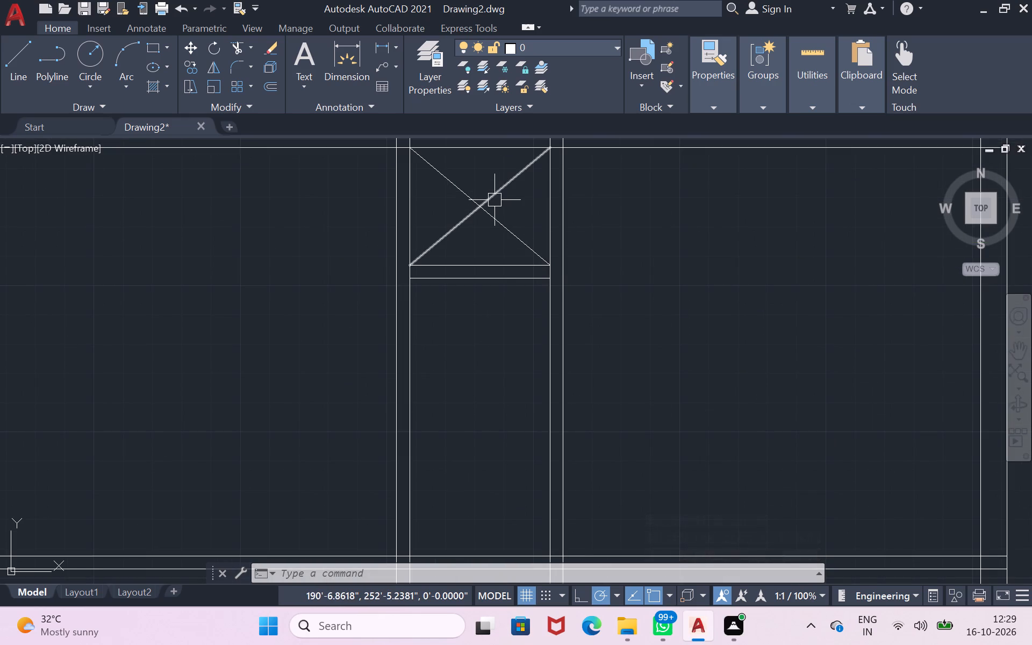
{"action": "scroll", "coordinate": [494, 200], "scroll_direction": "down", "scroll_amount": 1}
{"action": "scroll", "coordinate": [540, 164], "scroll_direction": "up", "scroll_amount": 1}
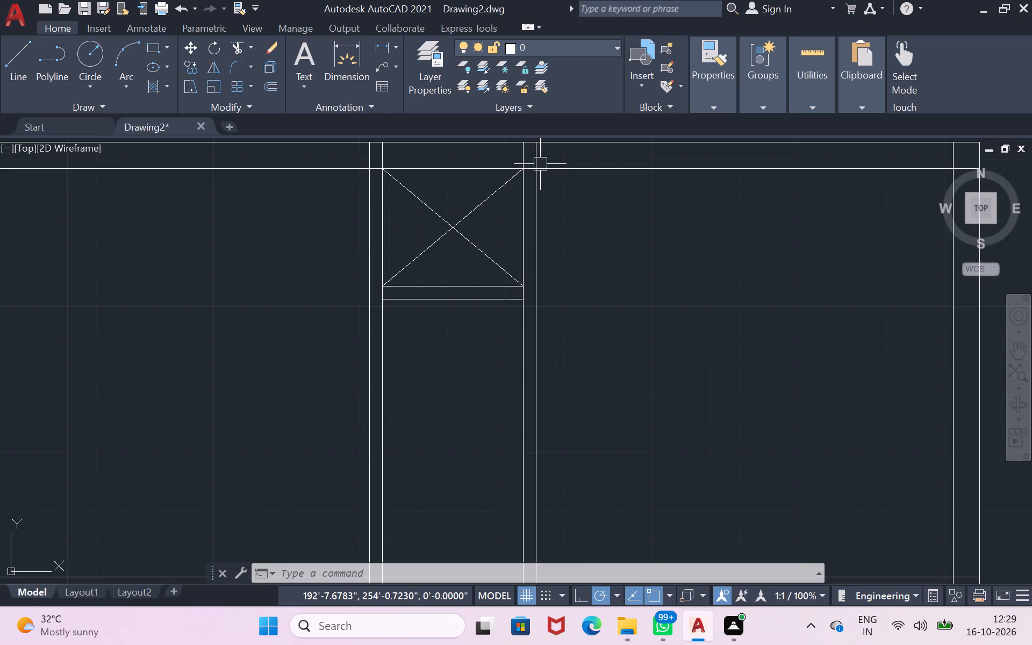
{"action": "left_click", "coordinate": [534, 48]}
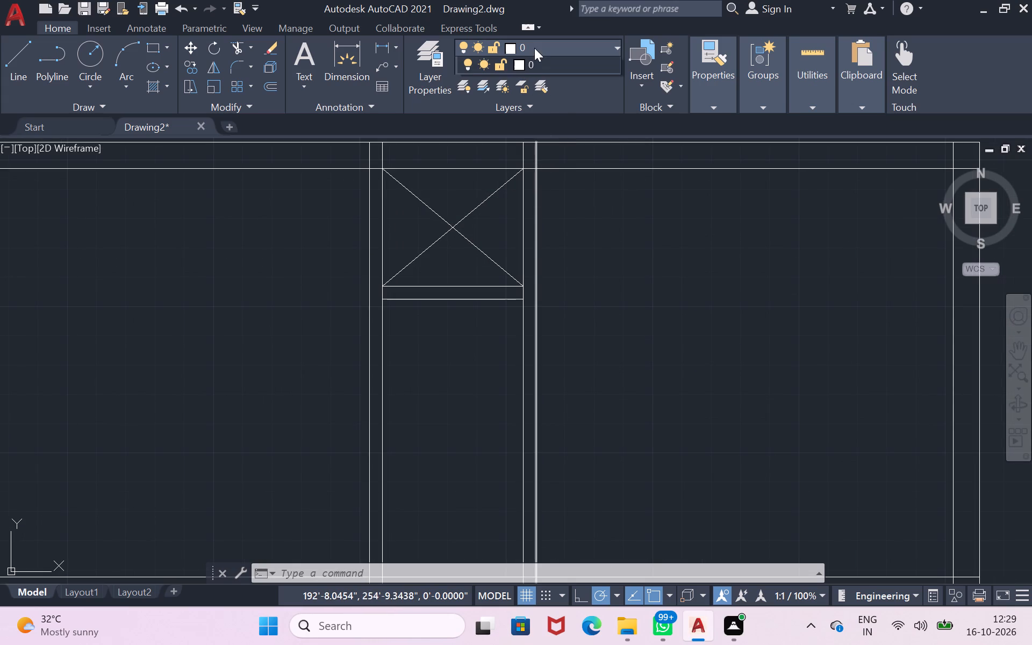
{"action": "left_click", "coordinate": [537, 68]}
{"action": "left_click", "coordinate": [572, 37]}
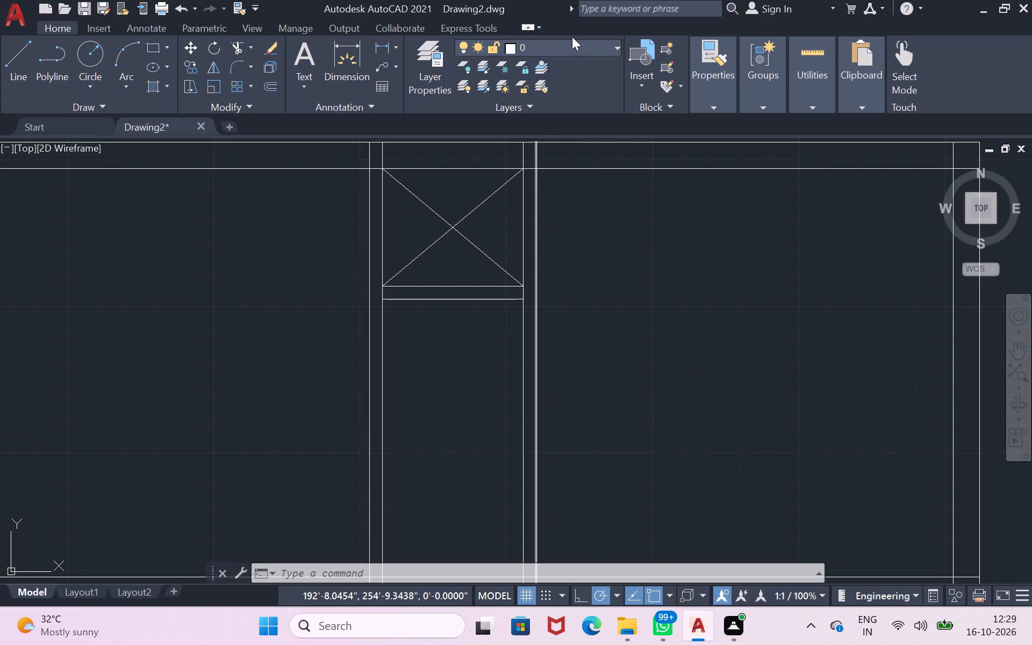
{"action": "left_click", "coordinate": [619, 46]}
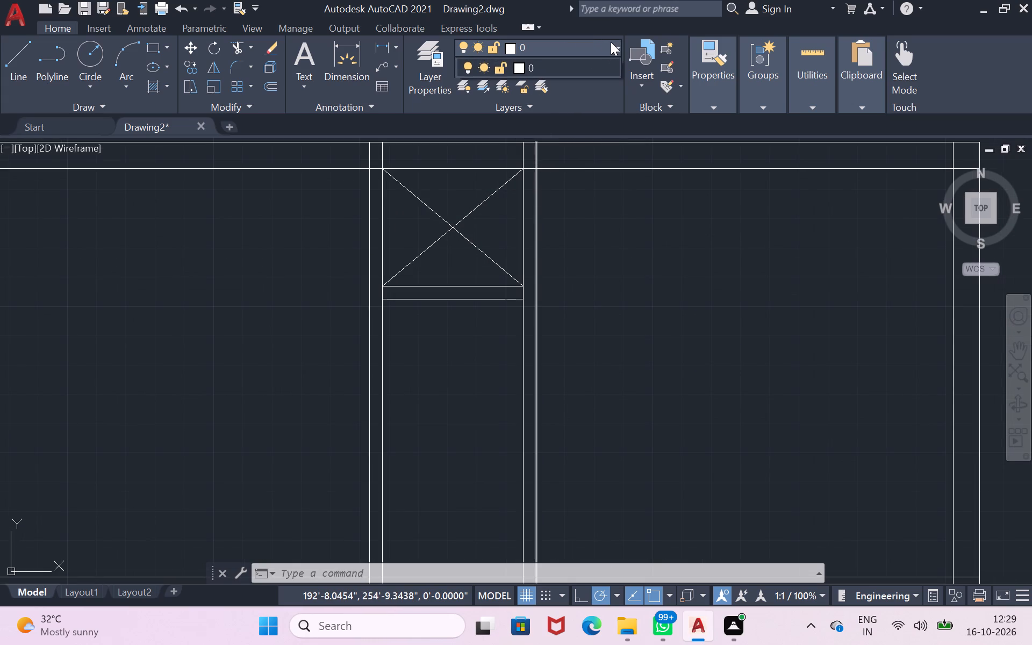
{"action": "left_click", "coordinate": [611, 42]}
Create a new layer with its default name and set its color to blue.
{"action": "left_click", "coordinate": [445, 84]}
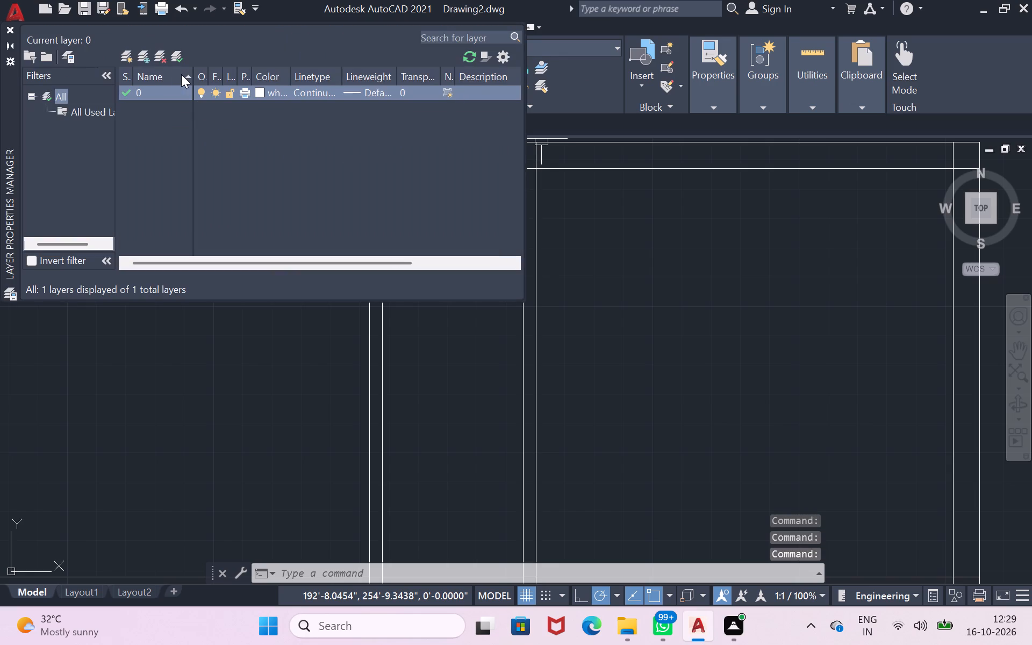
{"action": "left_click", "coordinate": [121, 54]}
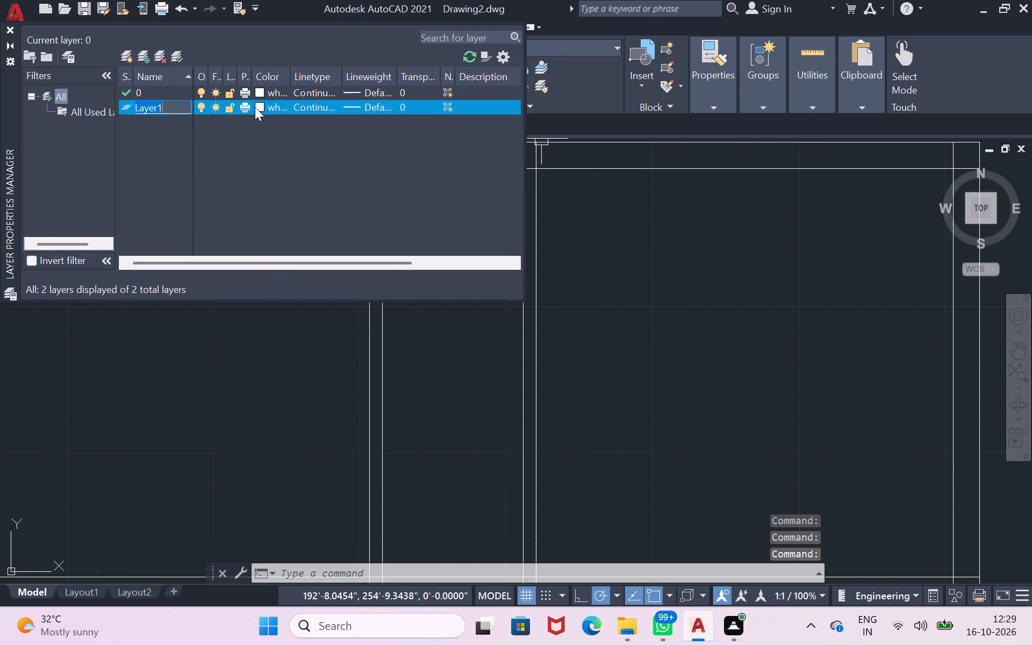
{"action": "left_click", "coordinate": [255, 107]}
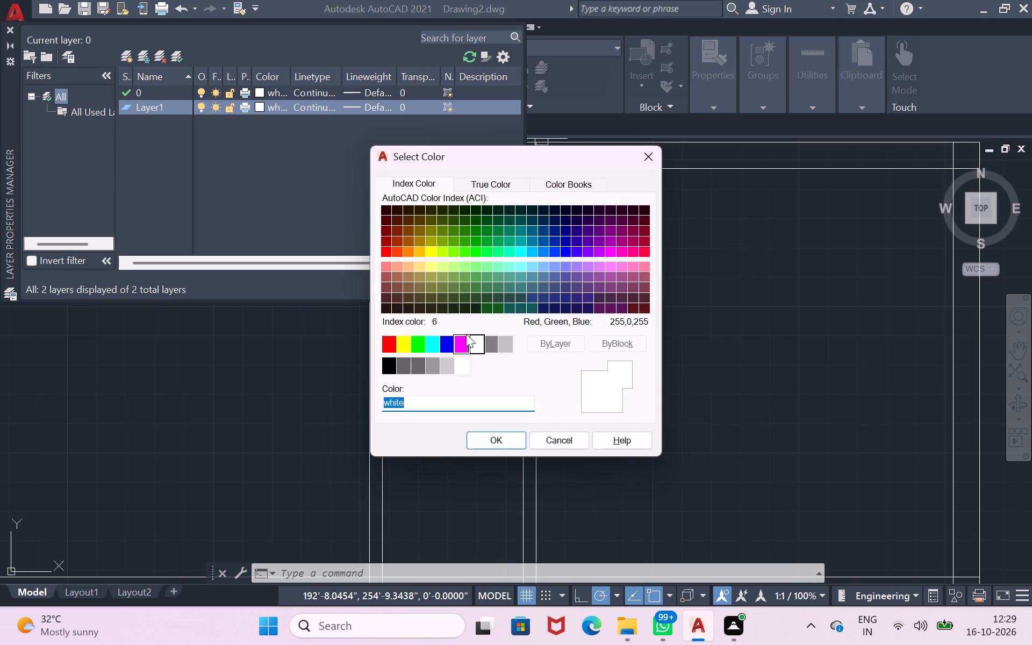
{"action": "left_click", "coordinate": [451, 346]}
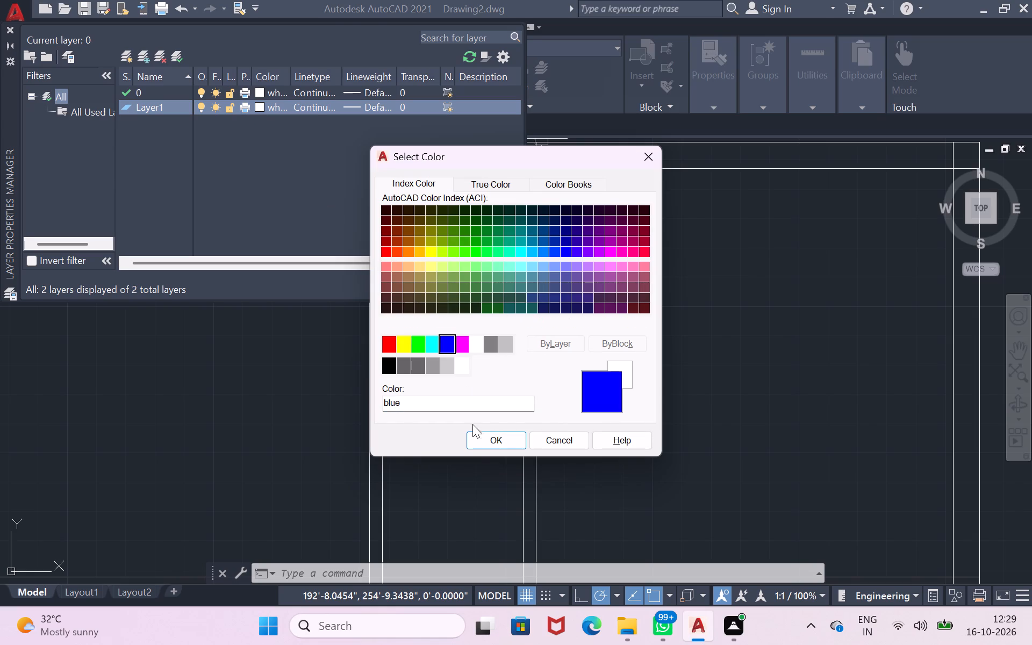
{"action": "left_click", "coordinate": [476, 444]}
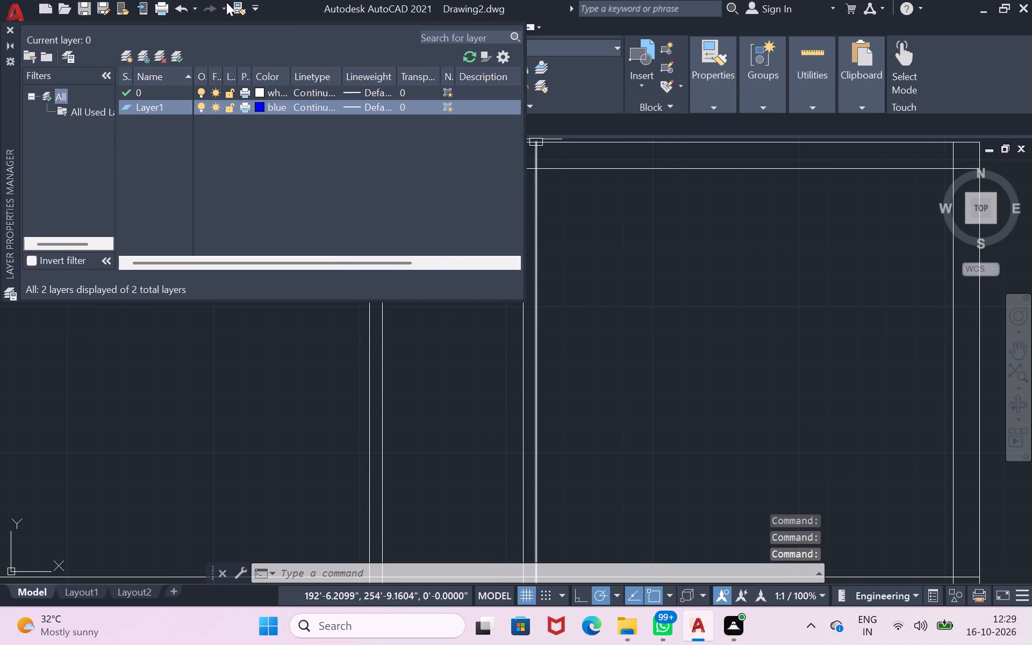
{"action": "left_click", "coordinate": [7, 30]}
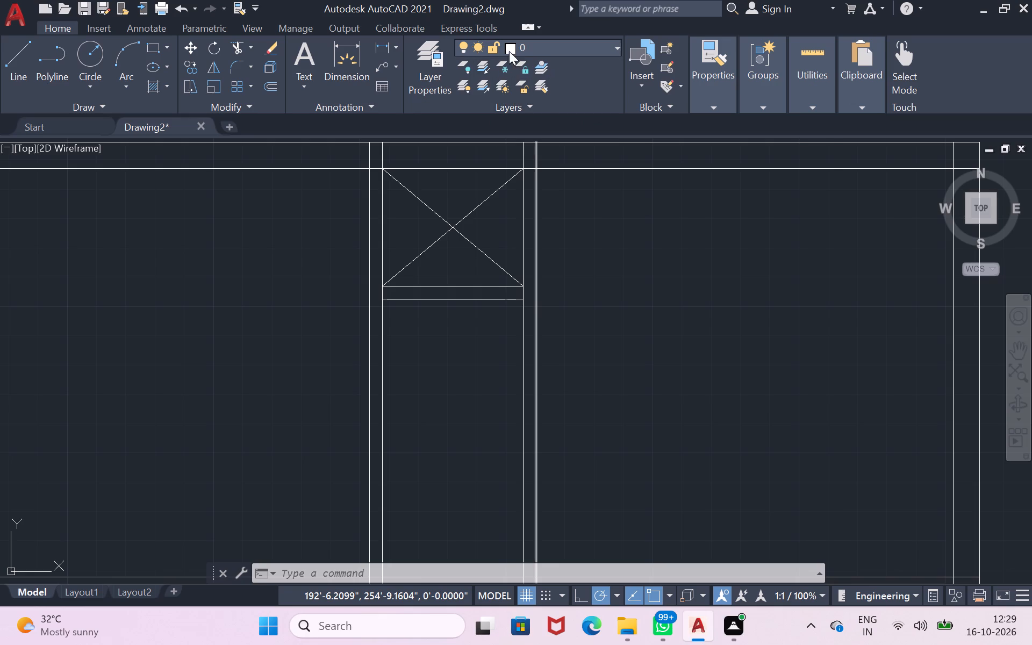
Make the new blue layer the current layer.
{"action": "left_click", "coordinate": [528, 43]}
{"action": "left_click", "coordinate": [547, 85]}
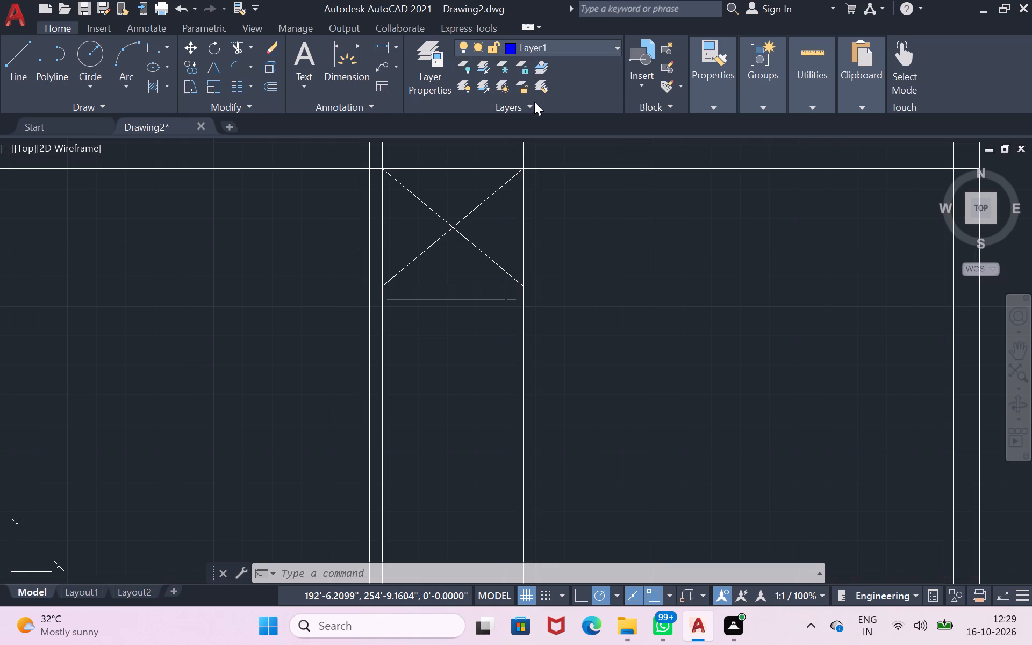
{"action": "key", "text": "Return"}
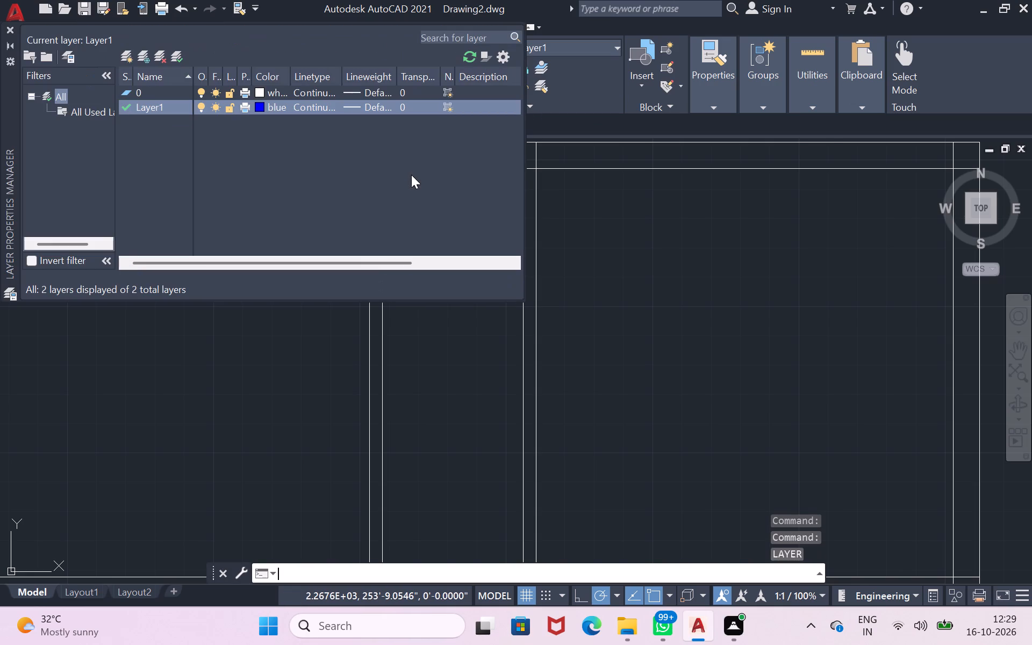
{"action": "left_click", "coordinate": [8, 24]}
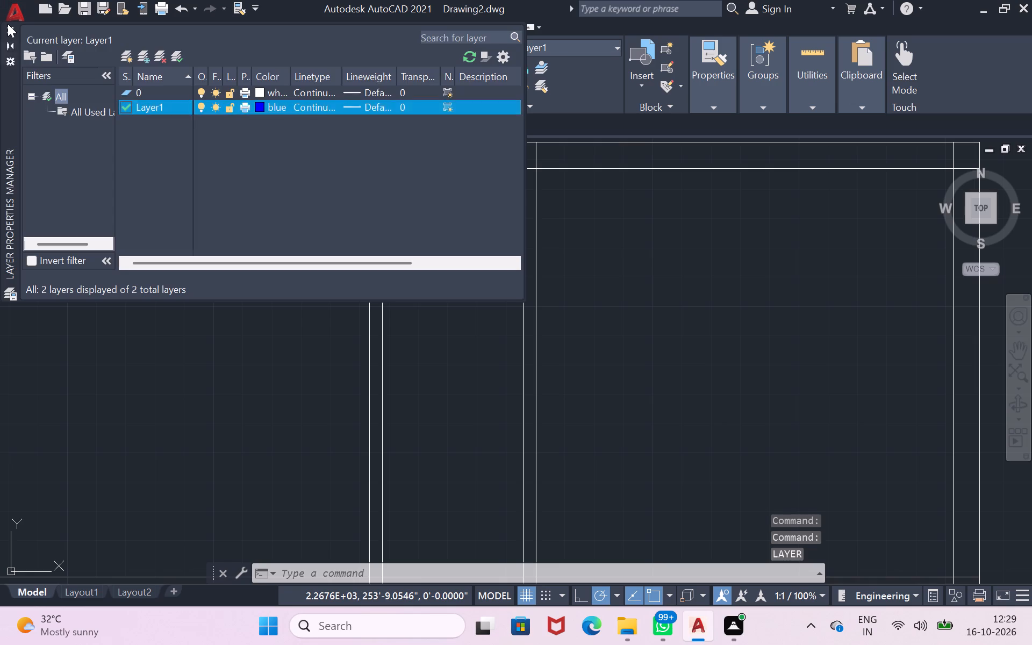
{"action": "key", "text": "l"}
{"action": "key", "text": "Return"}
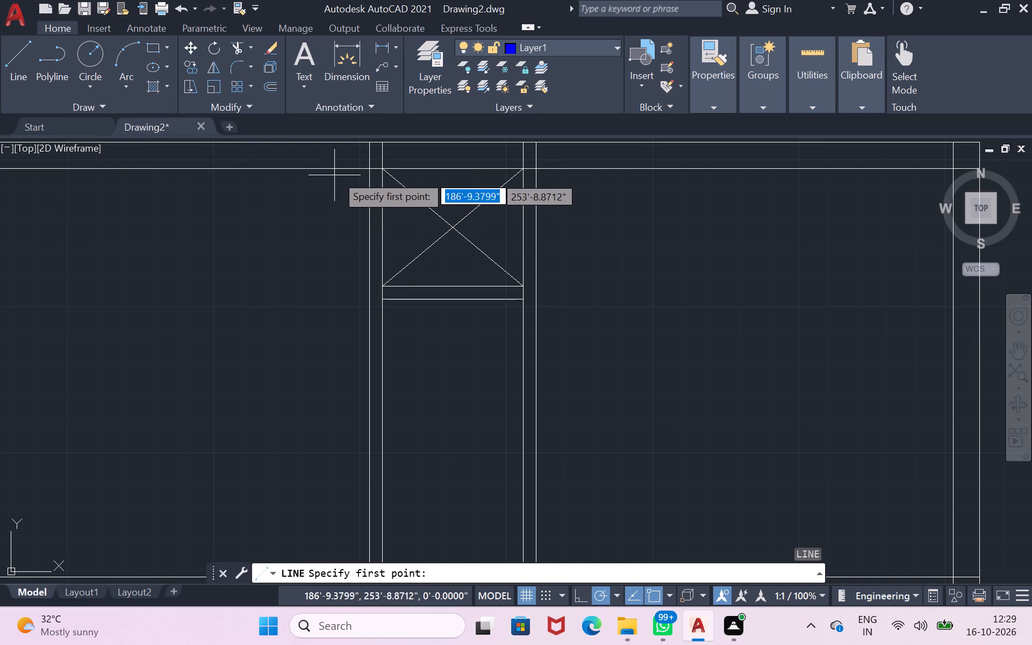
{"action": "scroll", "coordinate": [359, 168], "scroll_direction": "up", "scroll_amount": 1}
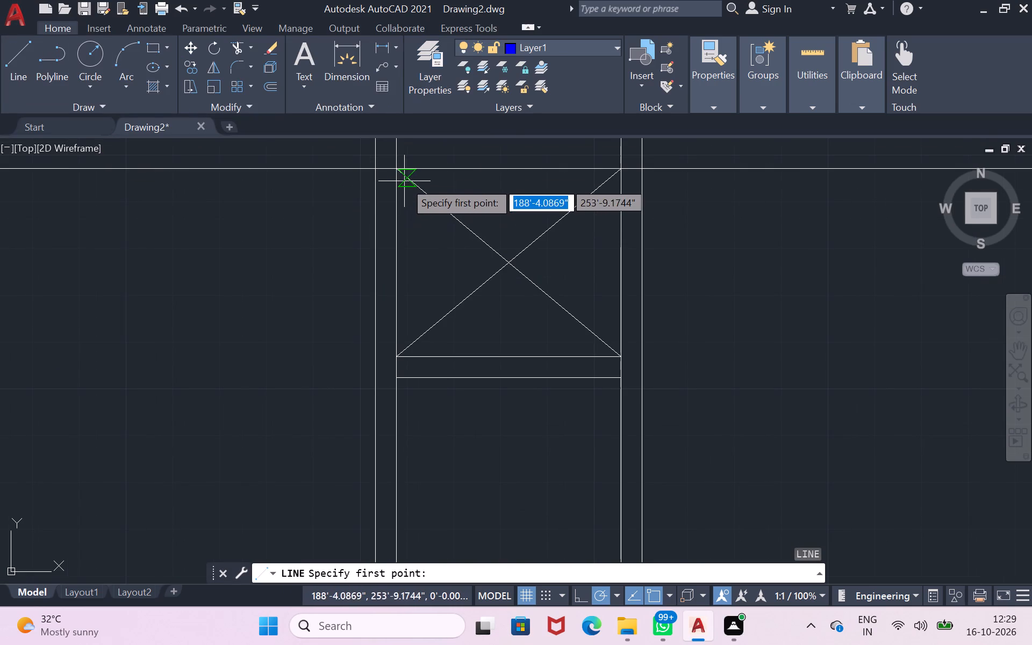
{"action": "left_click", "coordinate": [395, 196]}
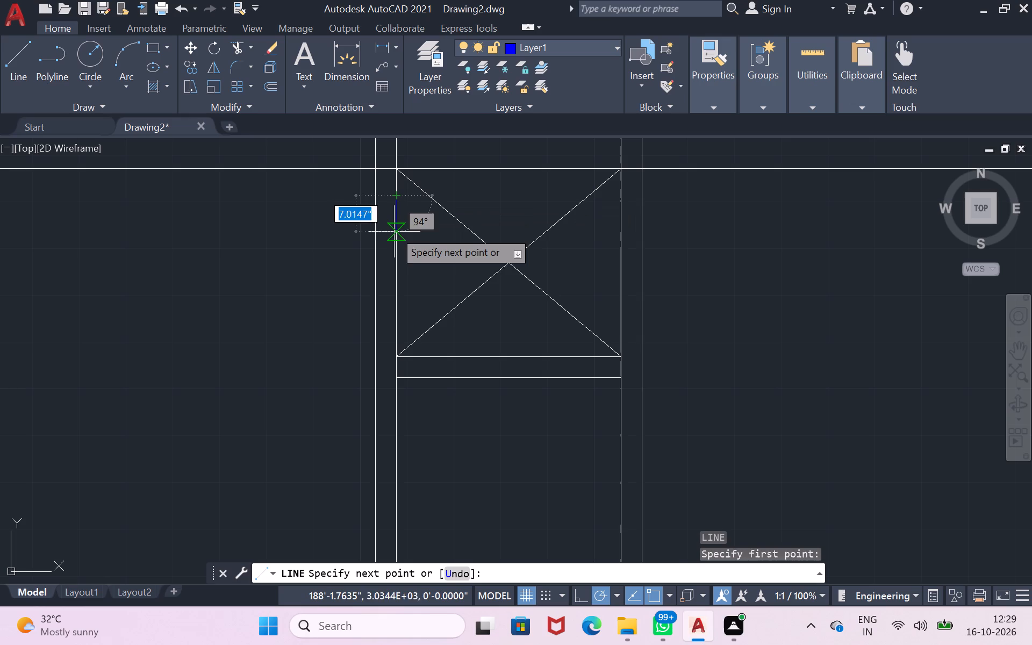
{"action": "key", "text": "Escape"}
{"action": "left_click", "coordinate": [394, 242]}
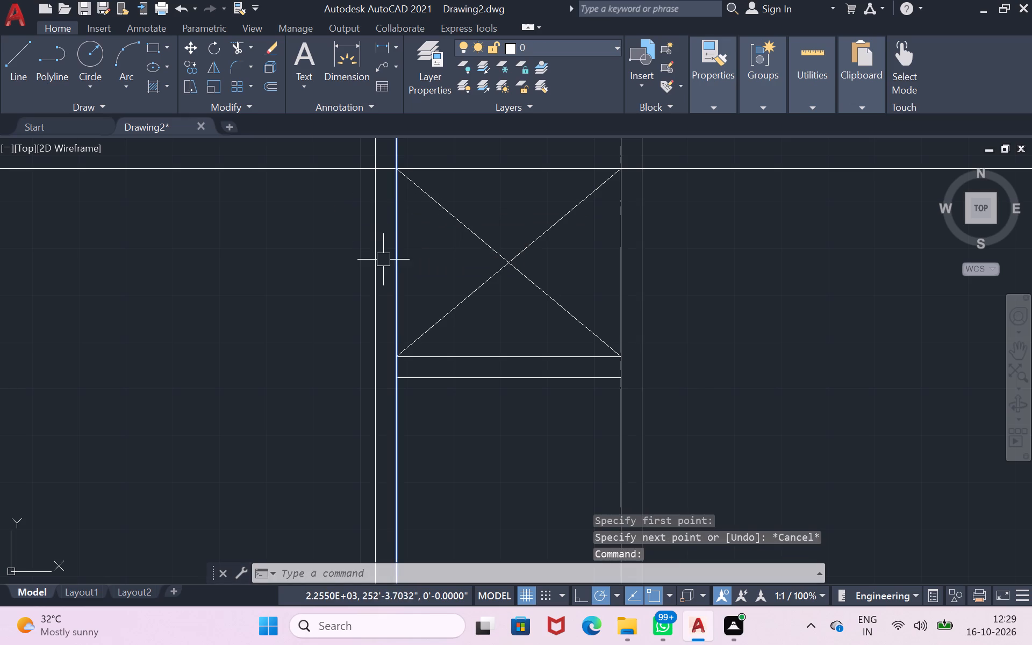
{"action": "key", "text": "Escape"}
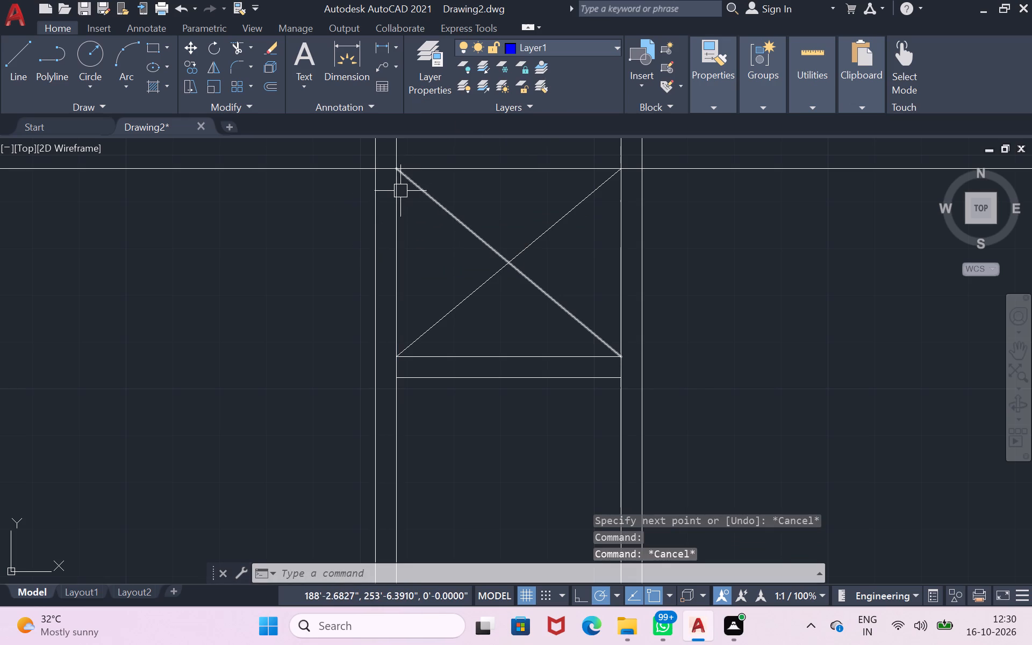
Draw a short blue line across each vertical partition, level with the south edge of the crossed-out shaft.
{"action": "key", "text": "l"}
{"action": "key", "text": "Return"}
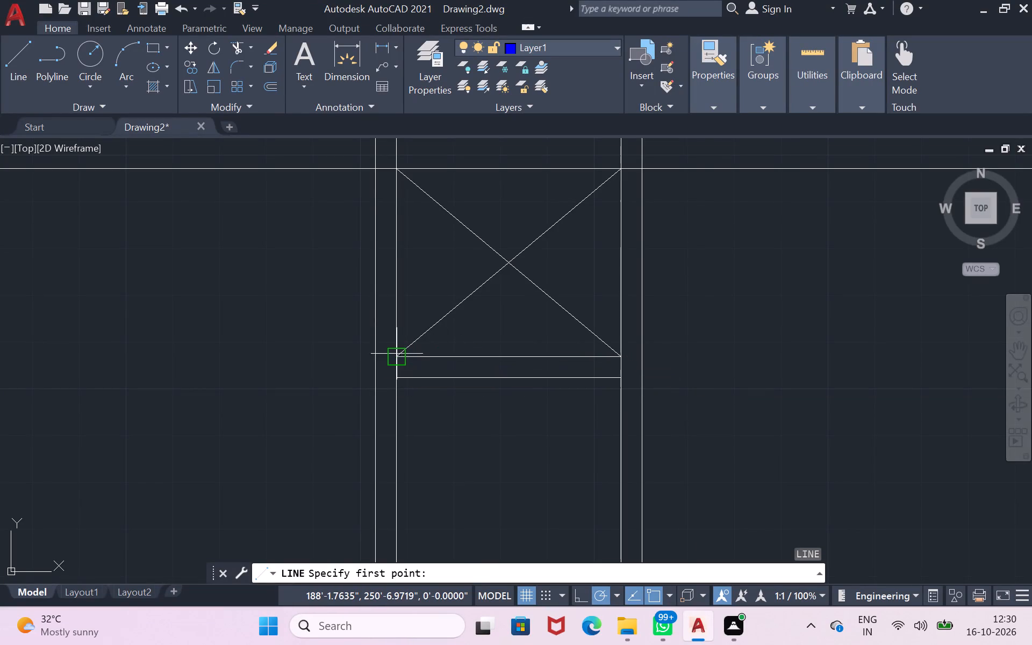
{"action": "left_click", "coordinate": [397, 354]}
{"action": "left_click", "coordinate": [376, 352]}
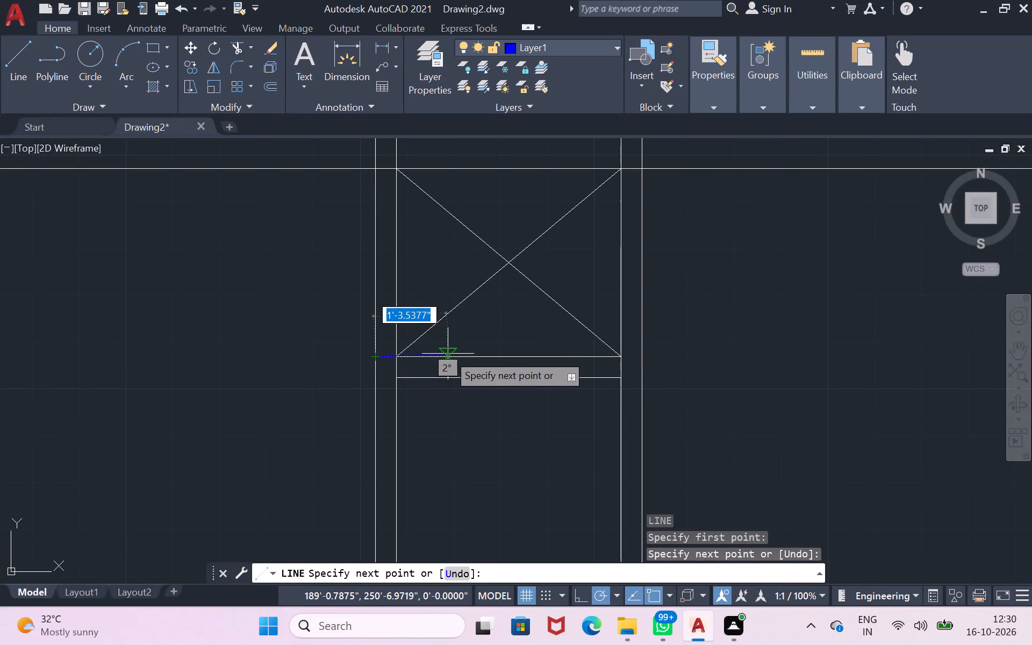
{"action": "key", "text": "Return"}
{"action": "key", "text": "Return"}
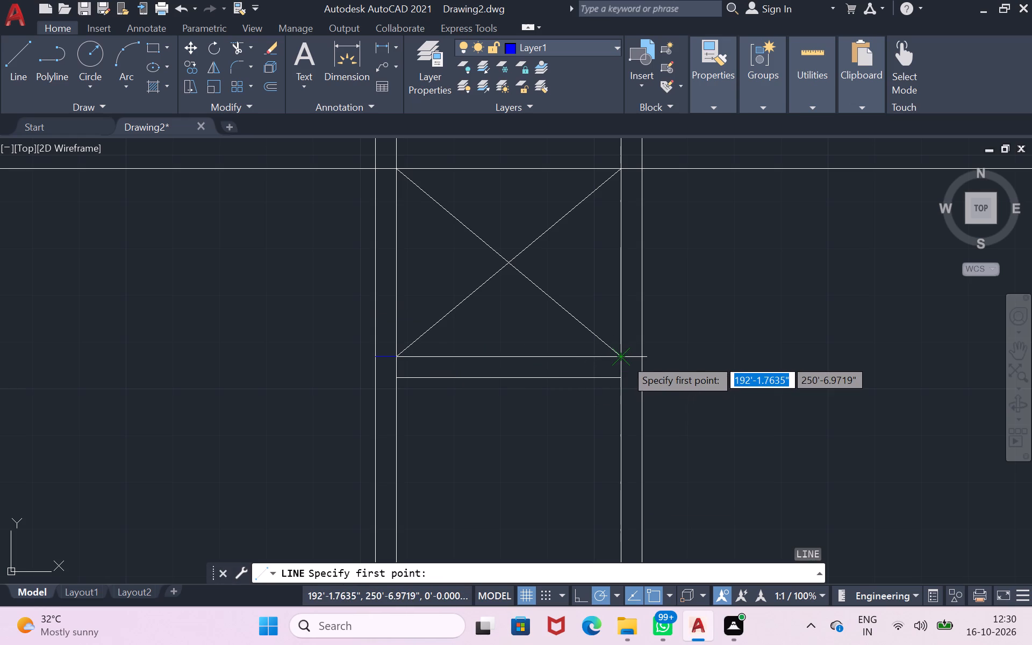
{"action": "left_click", "coordinate": [625, 358]}
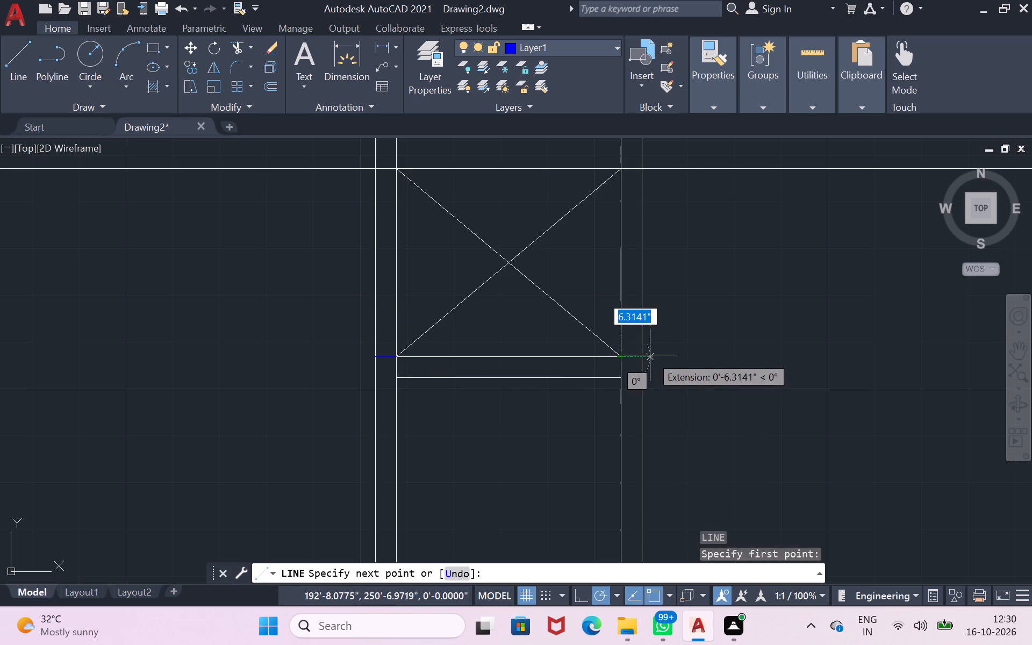
{"action": "left_click", "coordinate": [644, 355]}
{"action": "key", "text": "Return"}
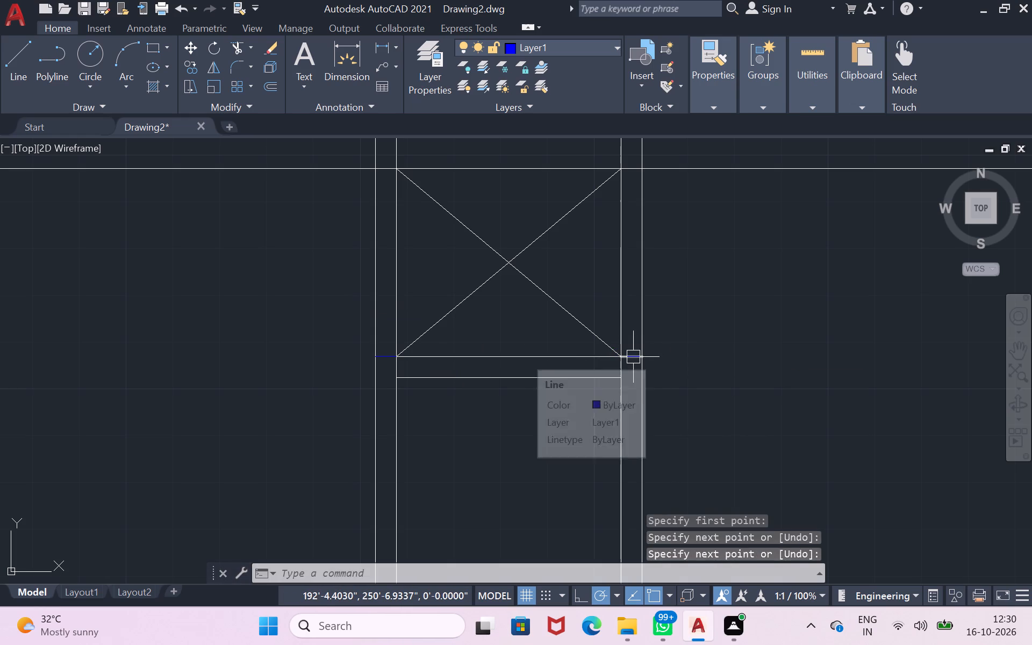
Draw a vertical centerline about 3'-4" long in each partition beside the shaft, from the short cross line's midpoint to the north wall.
{"action": "key", "text": "Return"}
{"action": "left_click", "coordinate": [633, 357]}
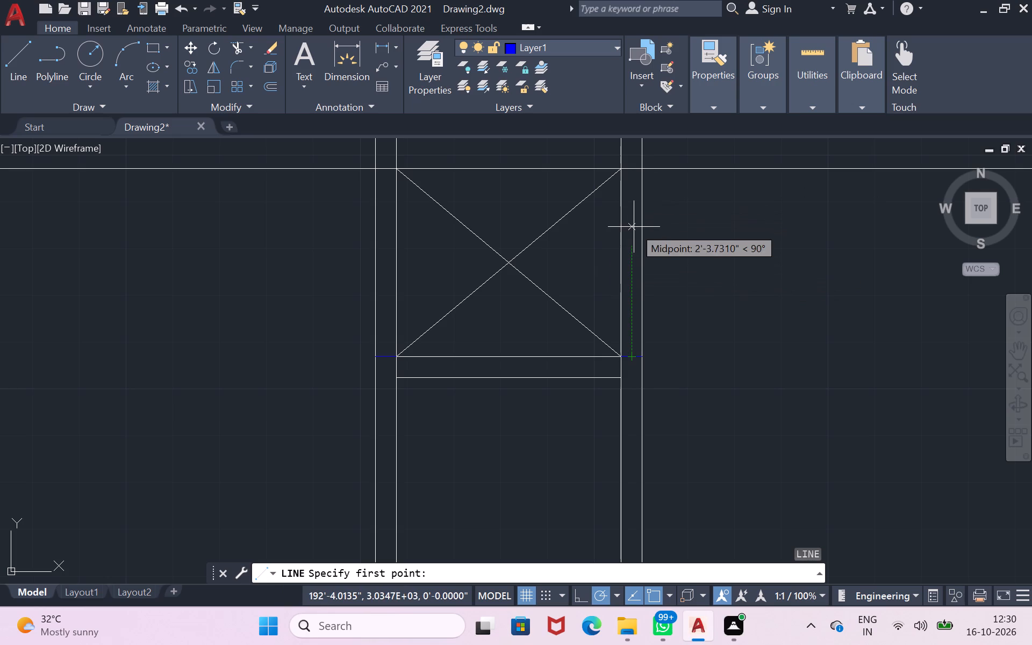
{"action": "left_click_drag", "start_coordinate": [633, 361], "coordinate": [637, 350]}
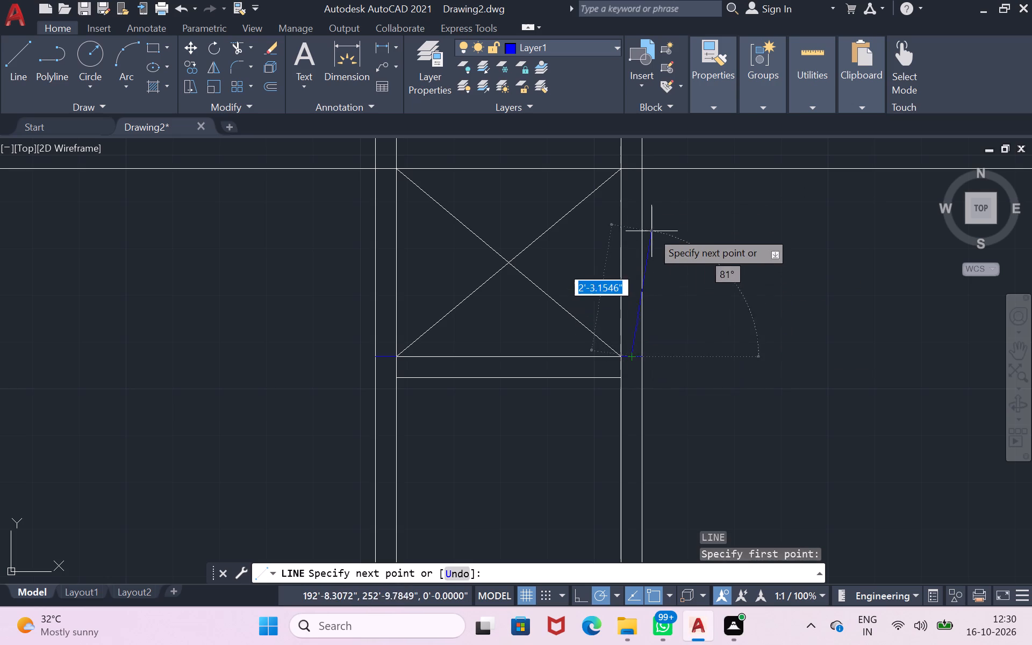
{"action": "left_click", "coordinate": [635, 171]}
{"action": "key", "text": "Return"}
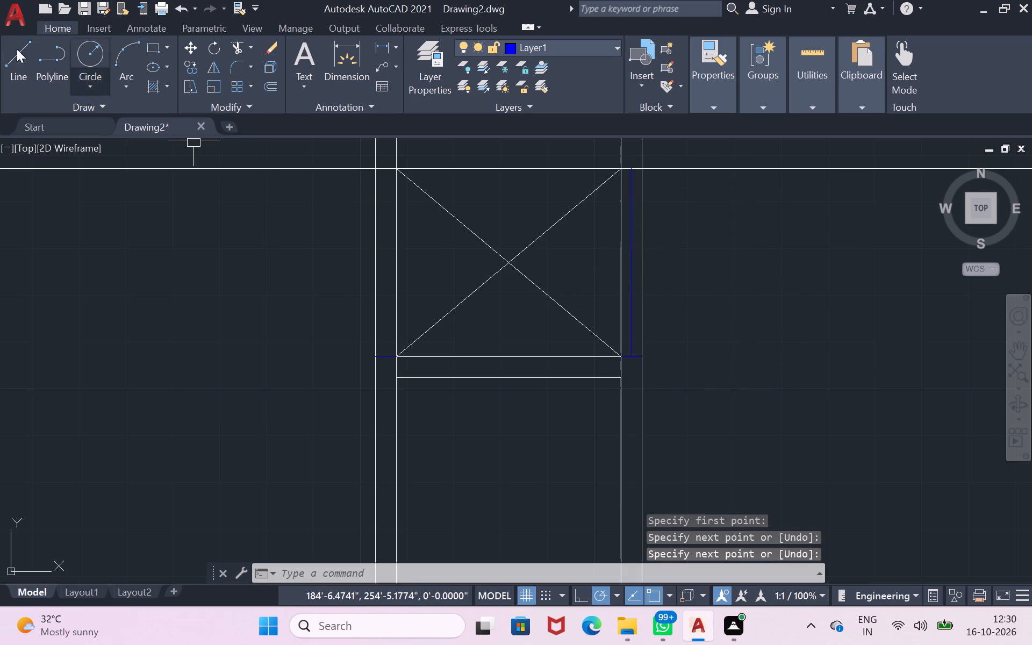
{"action": "left_click", "coordinate": [13, 51]}
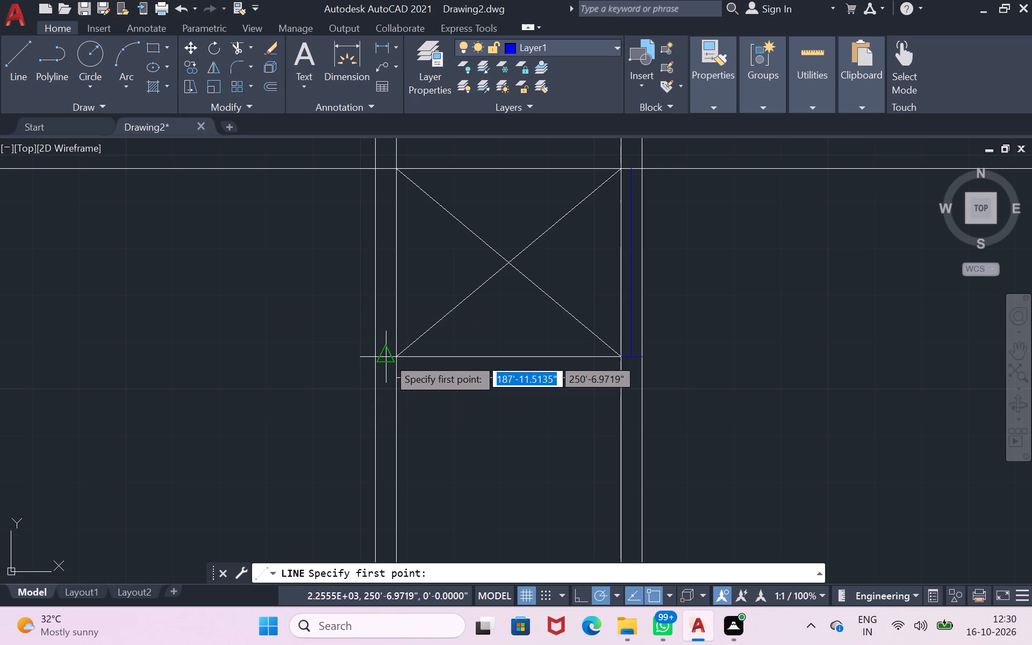
{"action": "left_click", "coordinate": [386, 357]}
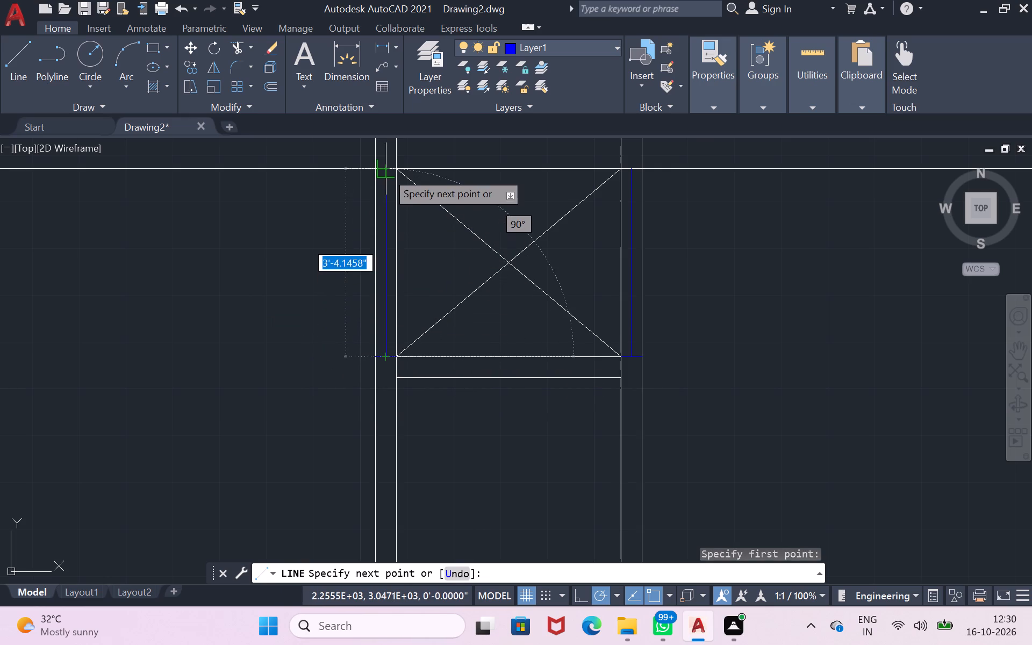
{"action": "left_click", "coordinate": [386, 172]}
{"action": "key", "text": "Return"}
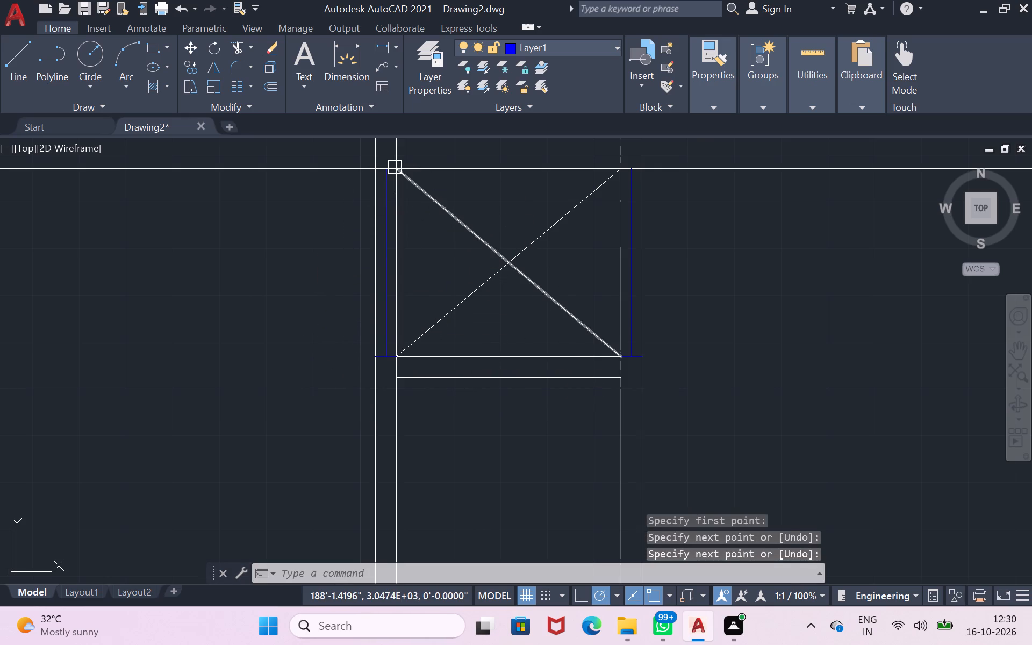
Trim away the white face lines of both partitions alongside the shaft, between the north wall and the short cross lines.
{"action": "scroll", "coordinate": [393, 177], "scroll_direction": "up", "scroll_amount": 1}
{"action": "type", "text": "tr"}
{"action": "key", "text": "space"}
{"action": "left_click", "coordinate": [401, 230]}
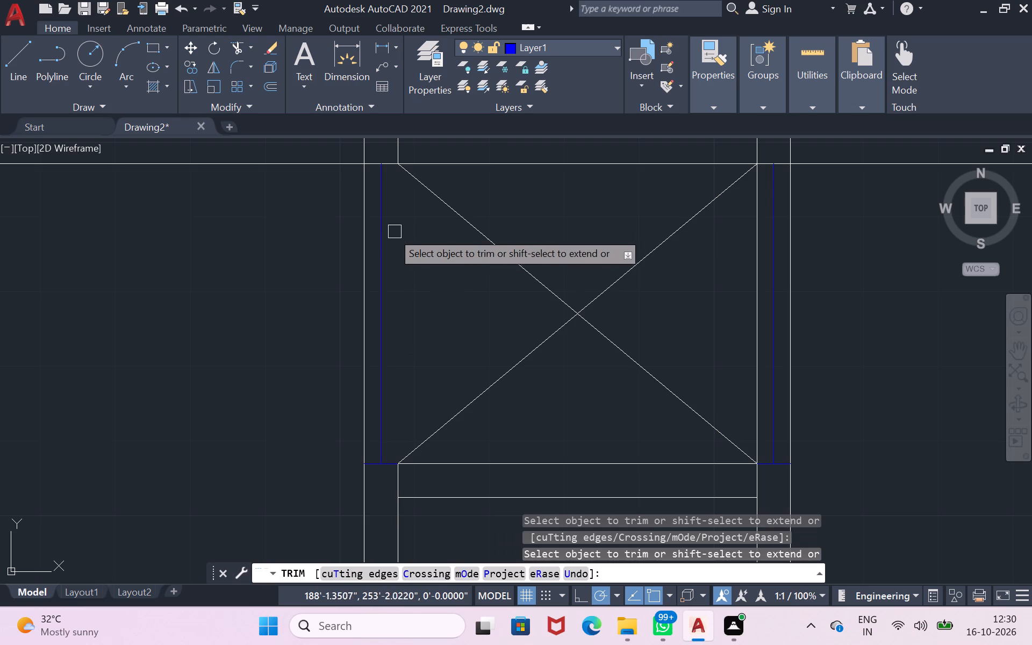
{"action": "left_click", "coordinate": [368, 239]}
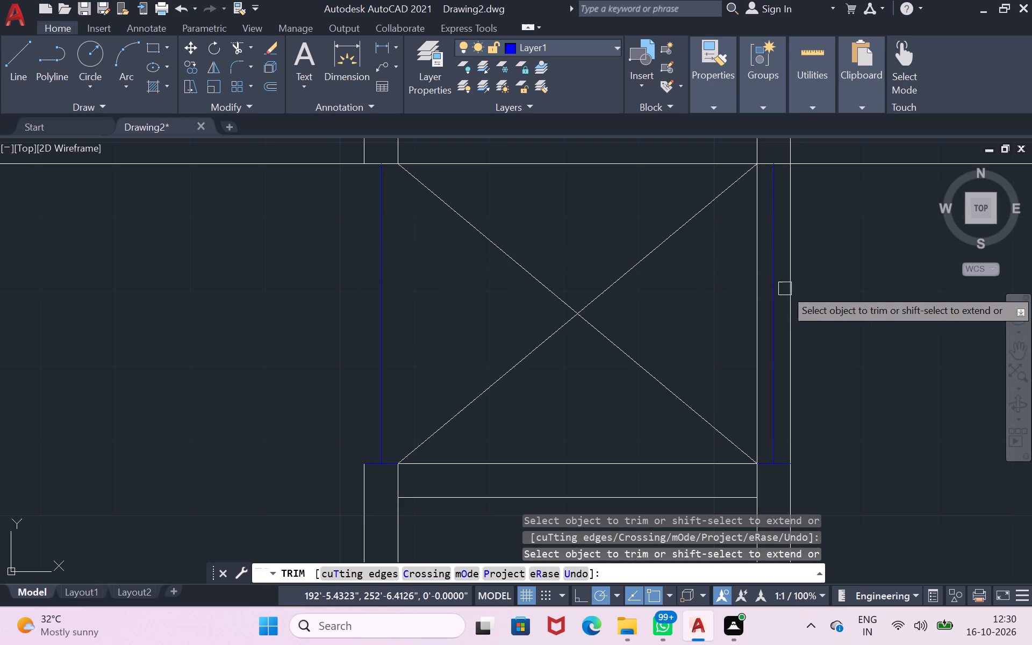
{"action": "left_click", "coordinate": [787, 289]}
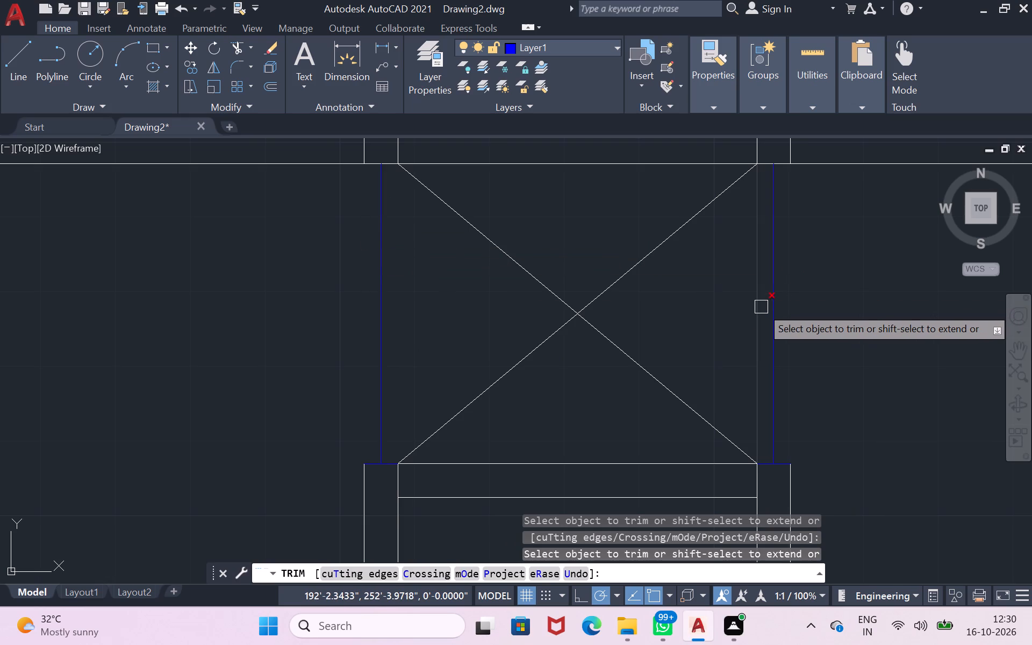
{"action": "left_click", "coordinate": [761, 307]}
{"action": "key", "text": "Return"}
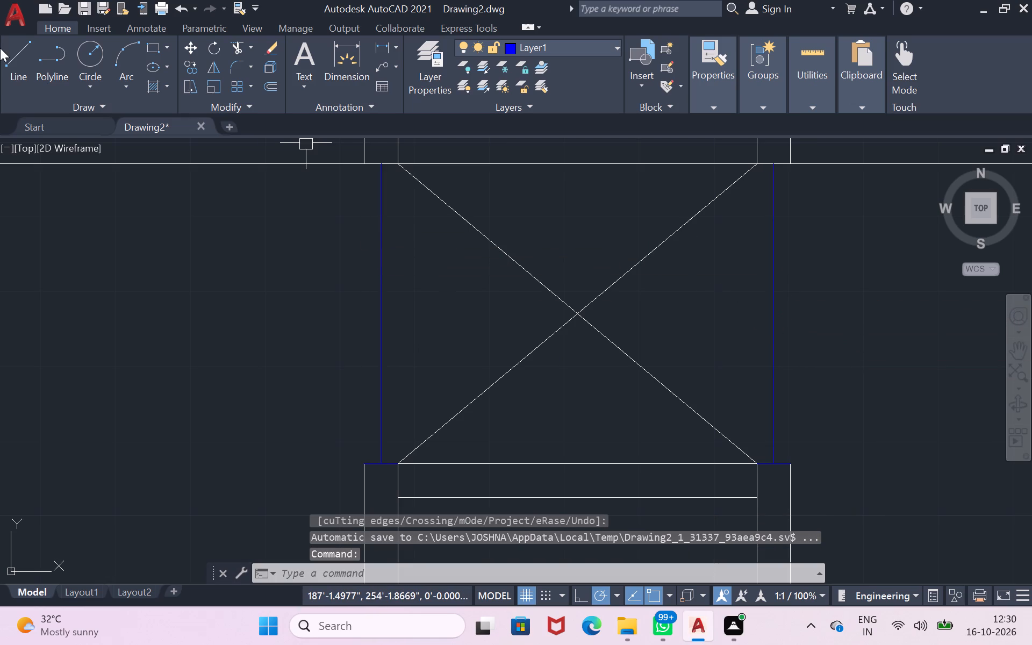
Redraw both faces of the west partition beside the shaft as blue lines, from the north wall to the short cross line.
{"action": "left_click", "coordinate": [13, 63]}
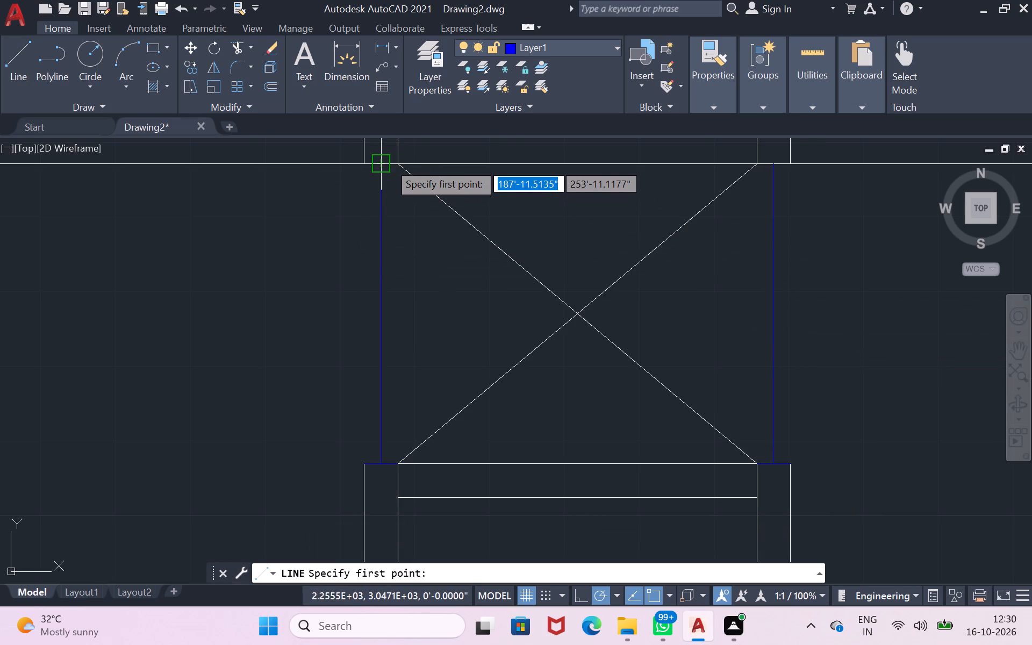
{"action": "left_click", "coordinate": [399, 163]}
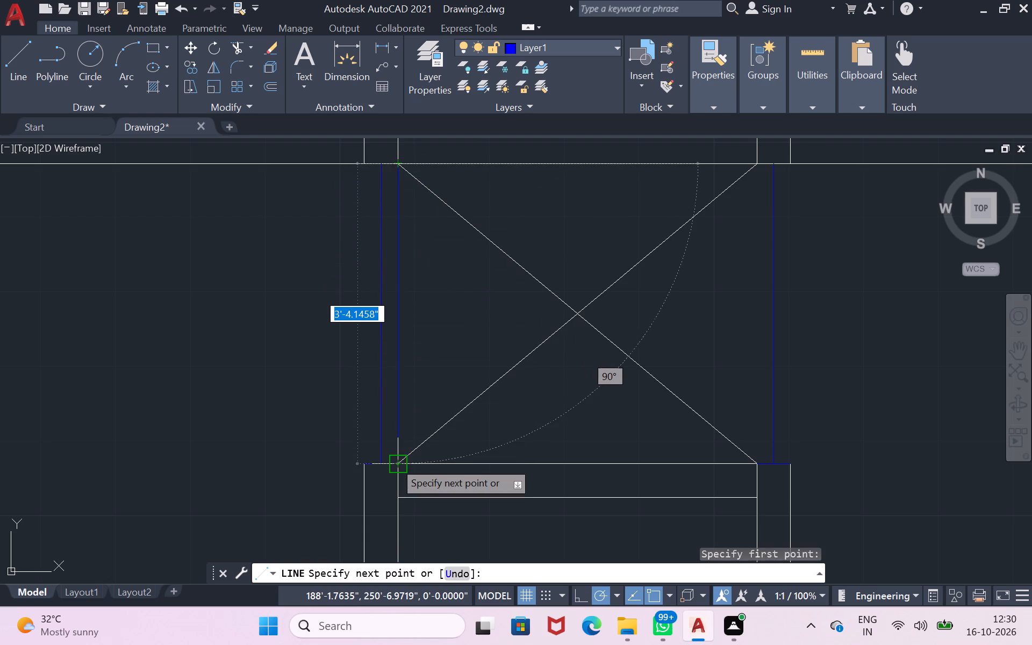
{"action": "left_click", "coordinate": [395, 465]}
{"action": "key", "text": "Return"}
{"action": "key", "text": "Return"}
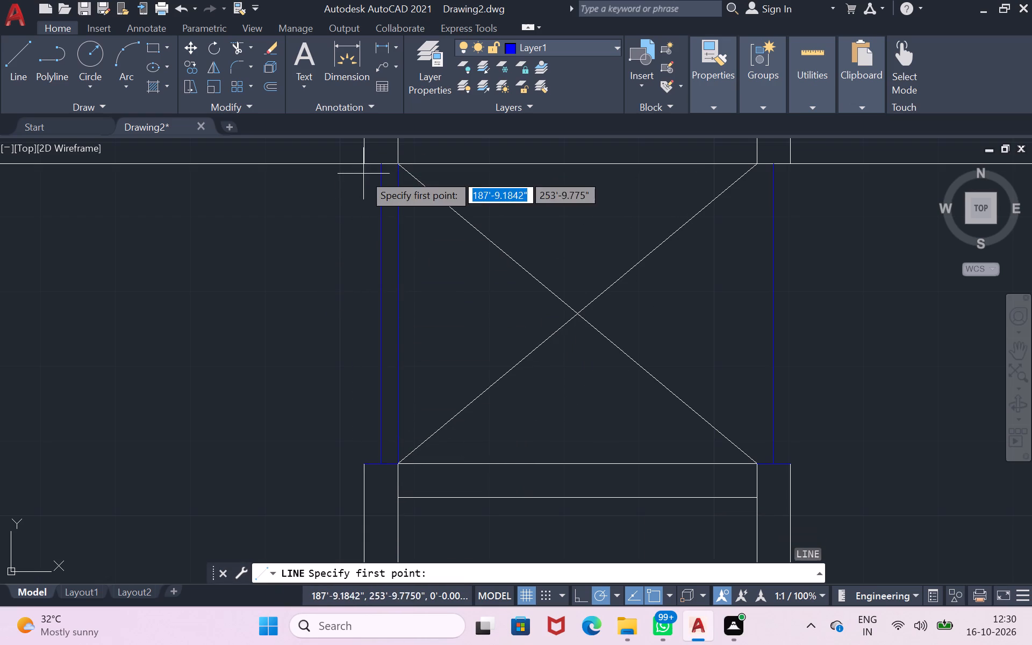
{"action": "left_click", "coordinate": [364, 163]}
{"action": "left_click", "coordinate": [367, 463]}
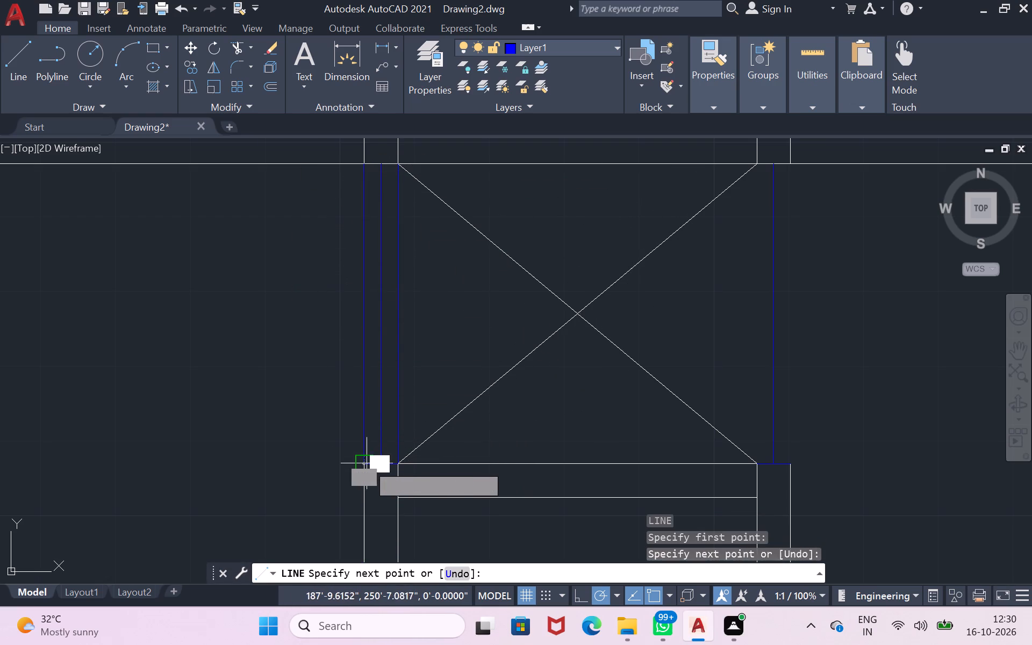
{"action": "key", "text": "Return"}
Redraw both faces of the east partition beside the shaft as blue lines, from the north wall to the short cross line.
{"action": "key", "text": "Return"}
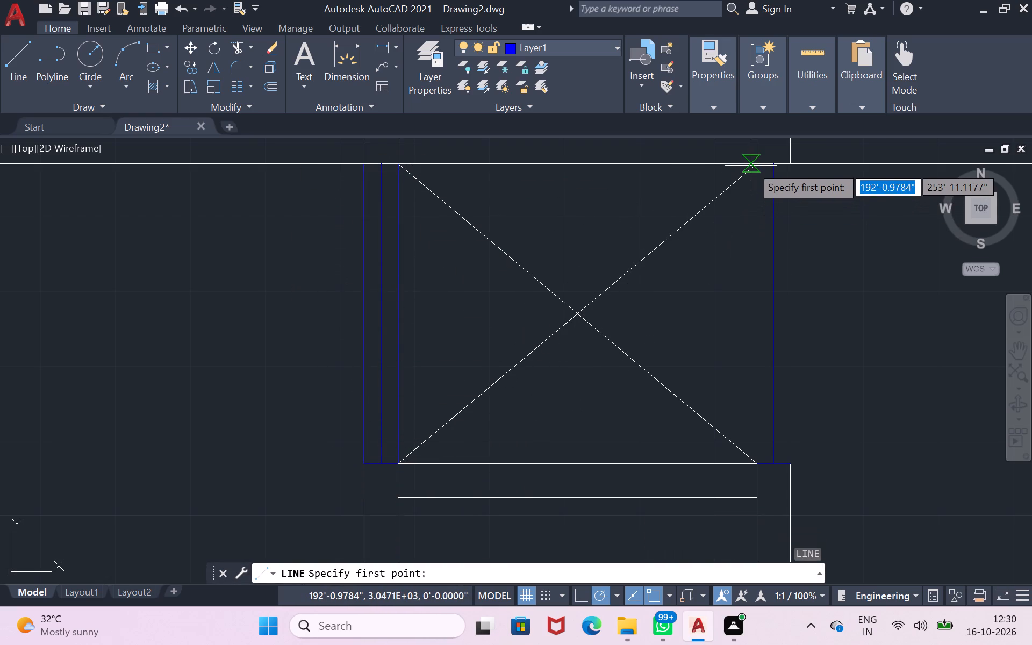
{"action": "left_click", "coordinate": [754, 163]}
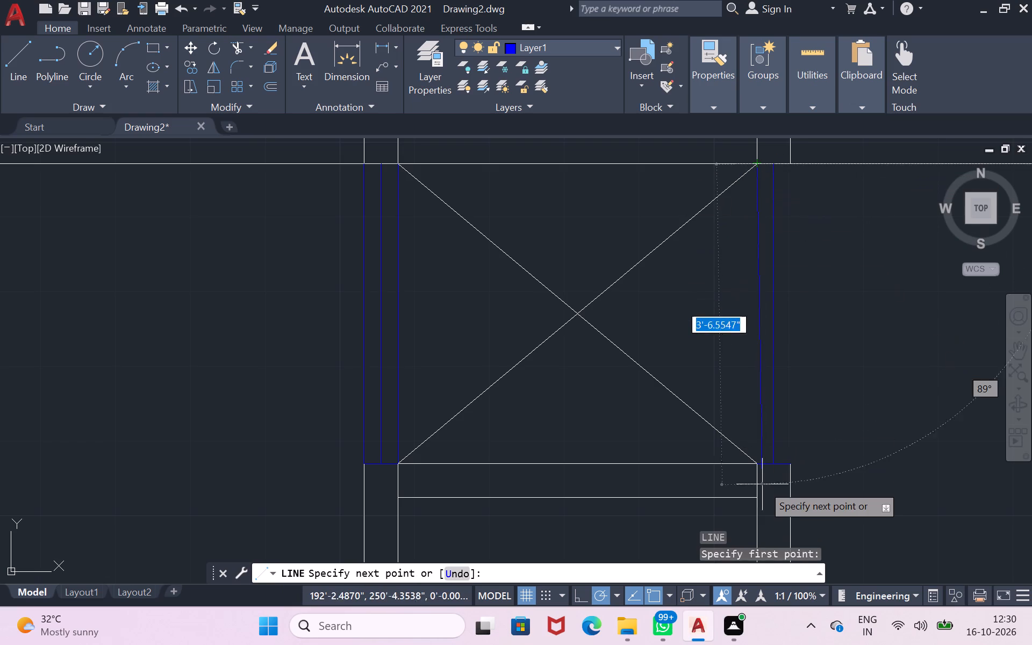
{"action": "left_click", "coordinate": [761, 461]}
{"action": "key", "text": "Return"}
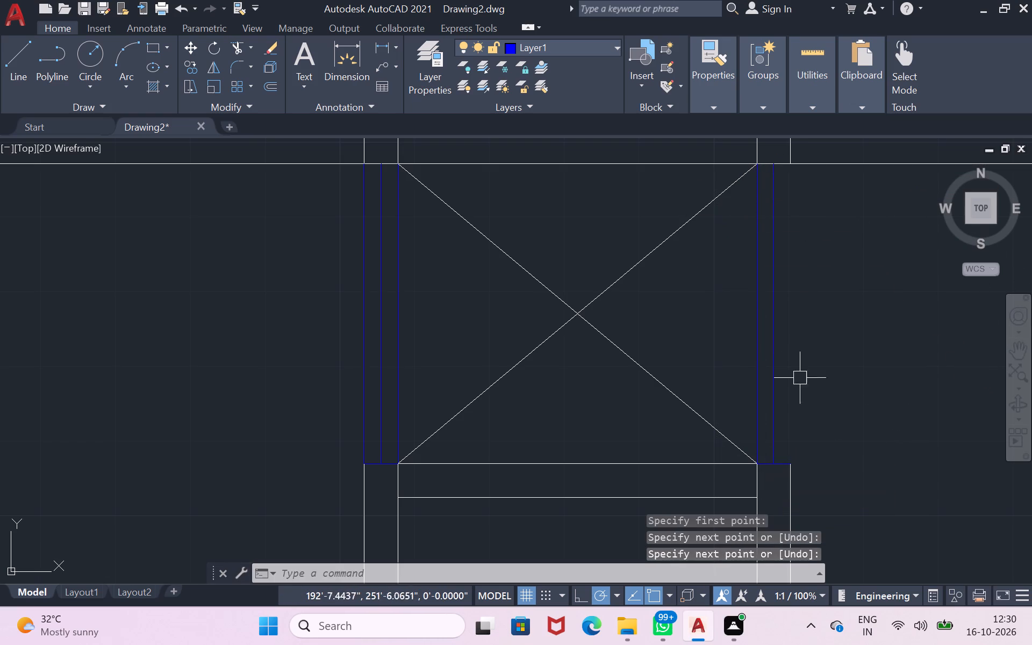
{"action": "key", "text": "Return"}
{"action": "left_click", "coordinate": [785, 172]}
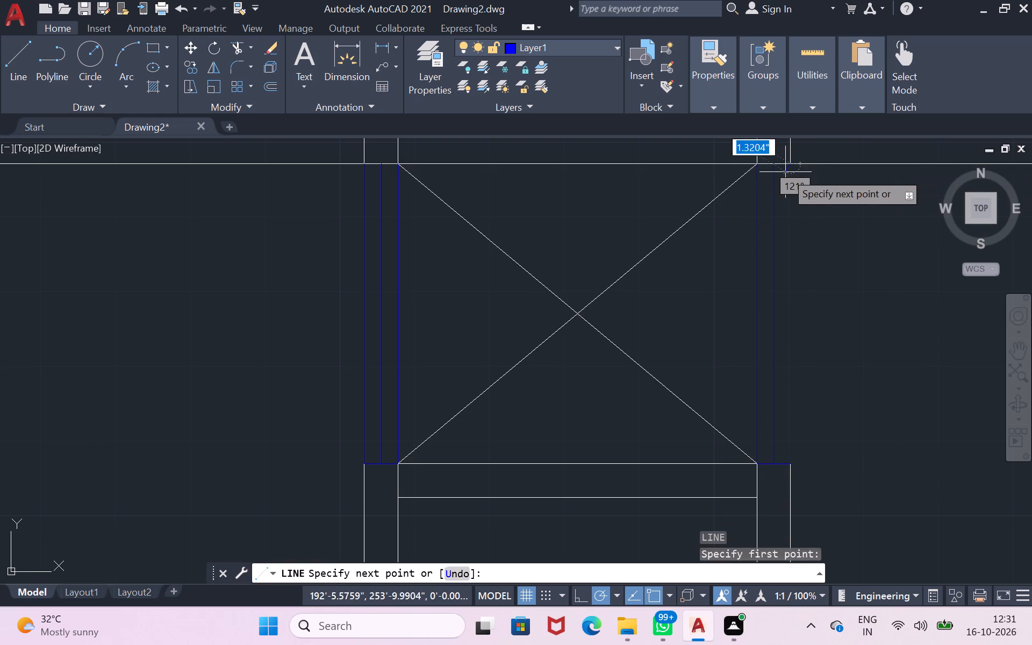
{"action": "left_click", "coordinate": [789, 463]}
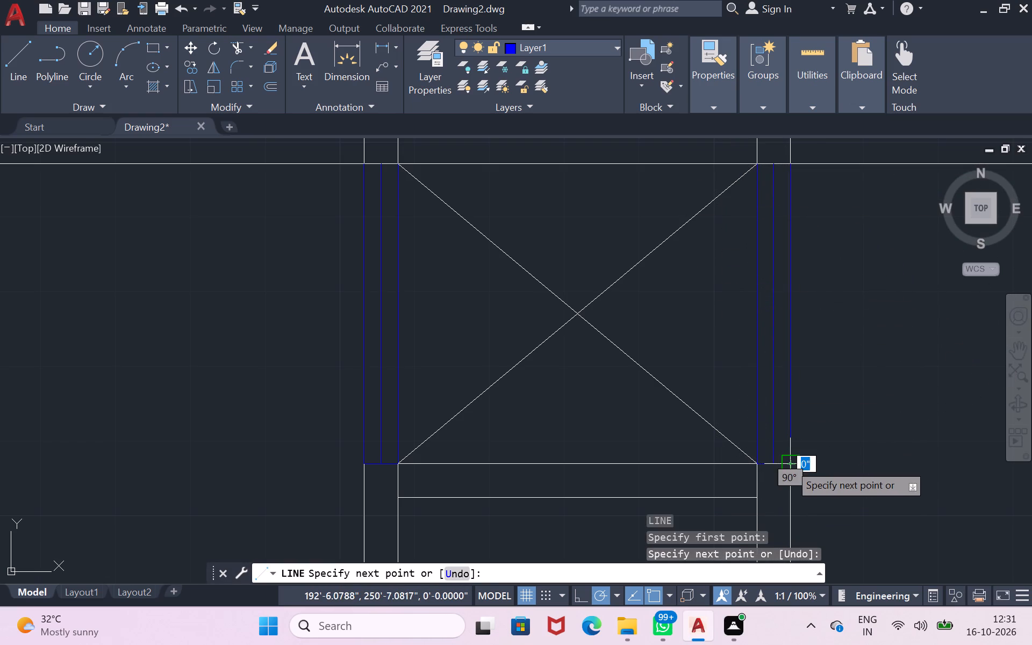
{"action": "key", "text": "Return"}
Draw a blue 4.5" cross line through the wall south of the shaft, east of its middle, and continue from its midpoint.
{"action": "scroll", "coordinate": [846, 390], "scroll_direction": "down", "scroll_amount": 1}
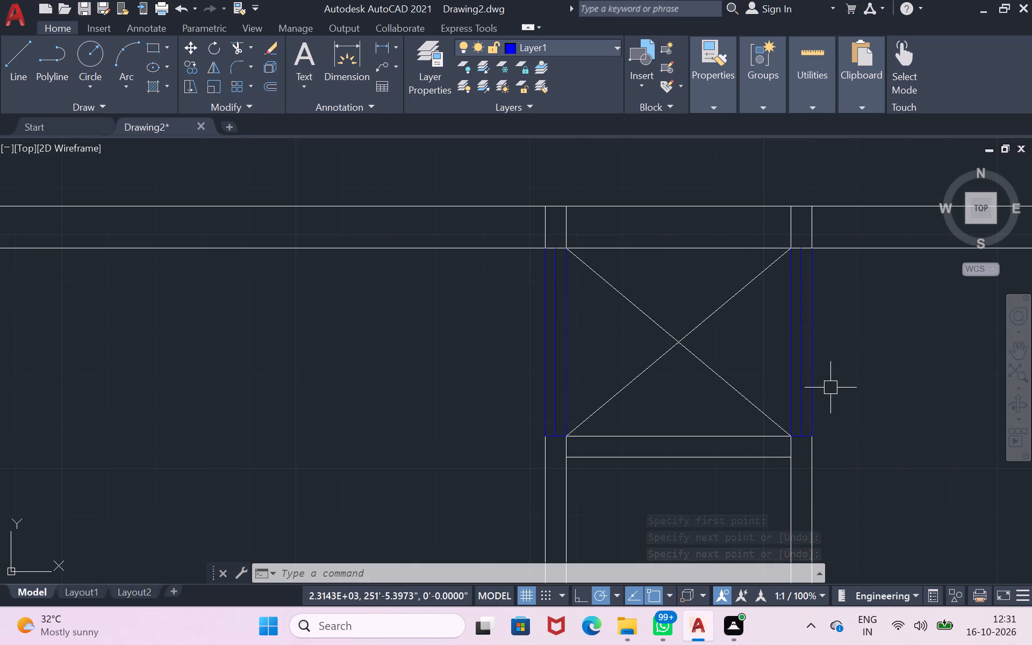
{"action": "scroll", "coordinate": [716, 474], "scroll_direction": "up", "scroll_amount": 1}
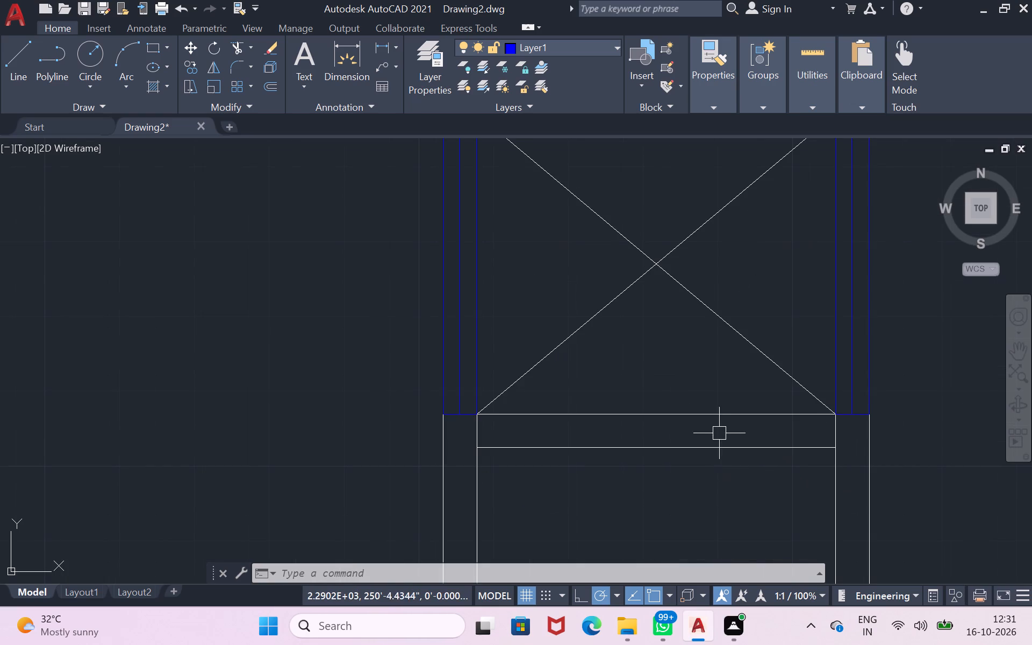
{"action": "key", "text": "l"}
{"action": "key", "text": "Return"}
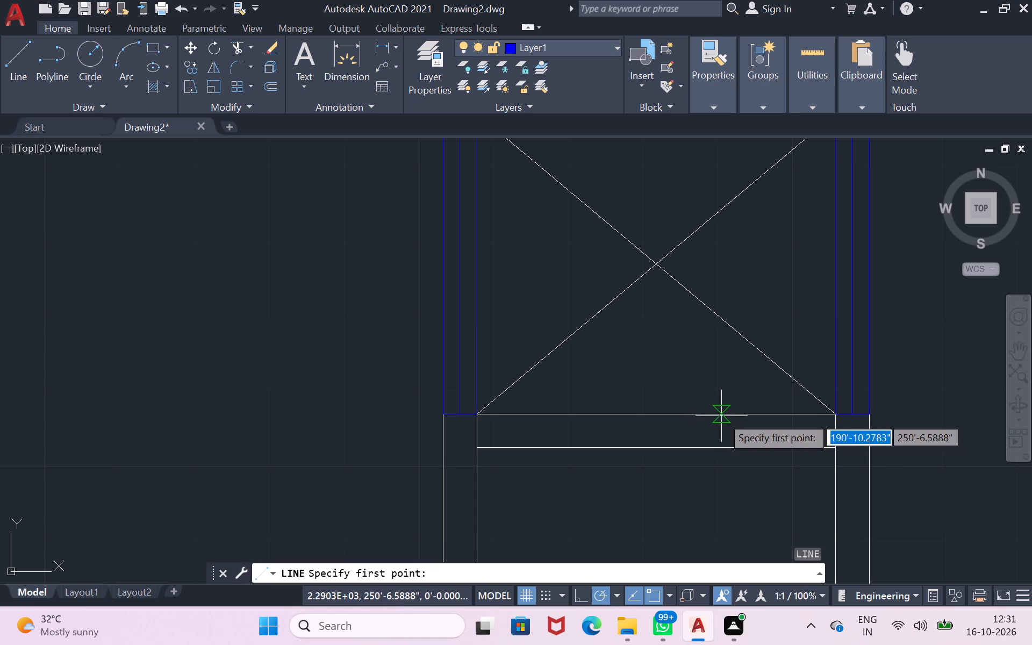
{"action": "left_click", "coordinate": [723, 413]}
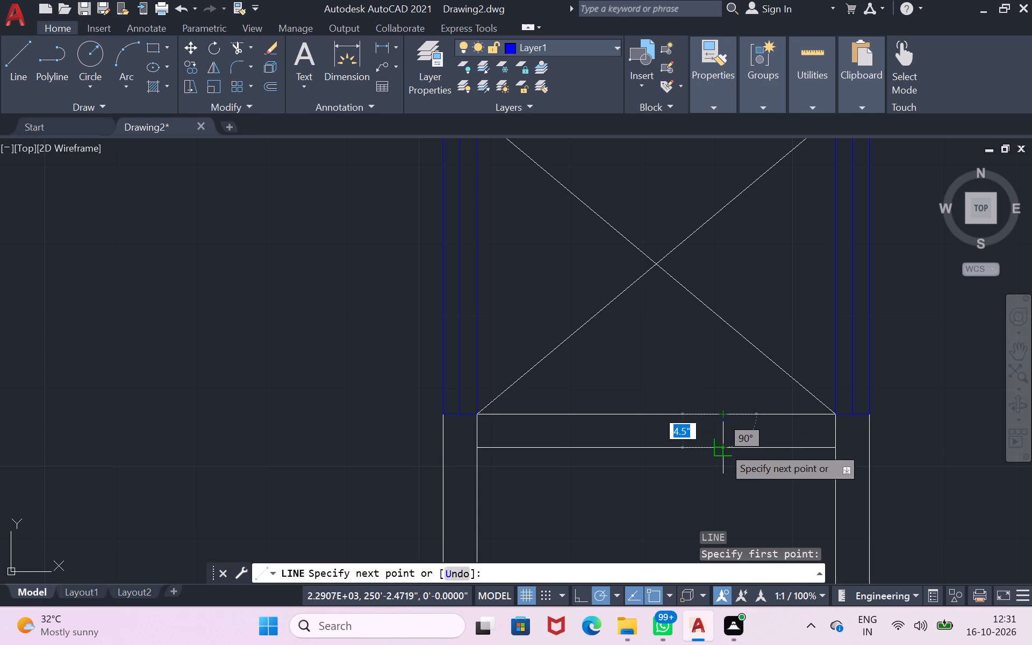
{"action": "left_click", "coordinate": [723, 447]}
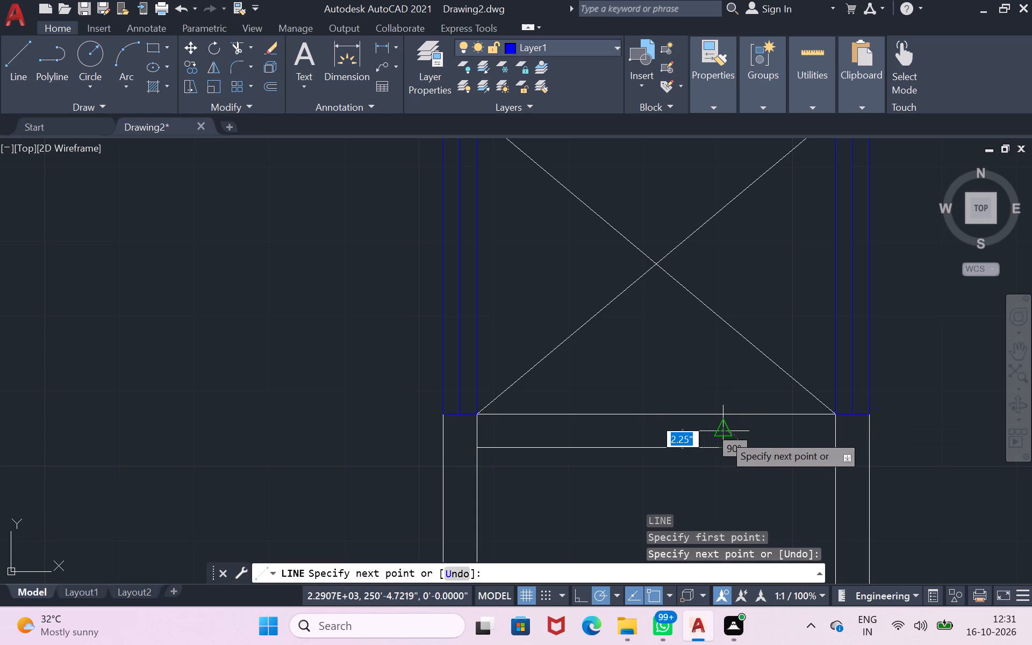
{"action": "left_click", "coordinate": [723, 434]}
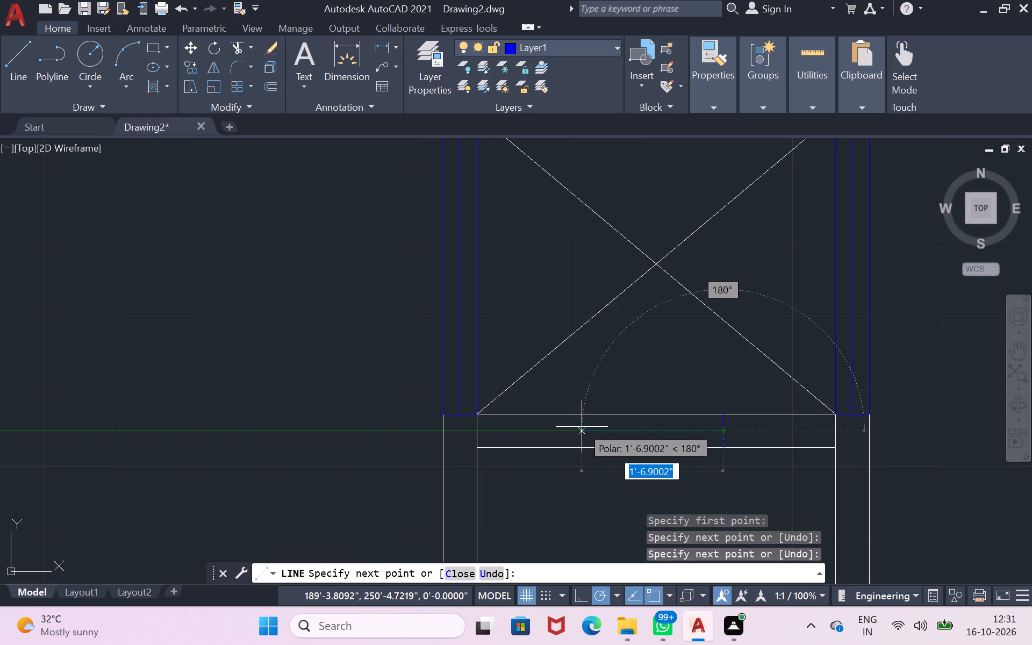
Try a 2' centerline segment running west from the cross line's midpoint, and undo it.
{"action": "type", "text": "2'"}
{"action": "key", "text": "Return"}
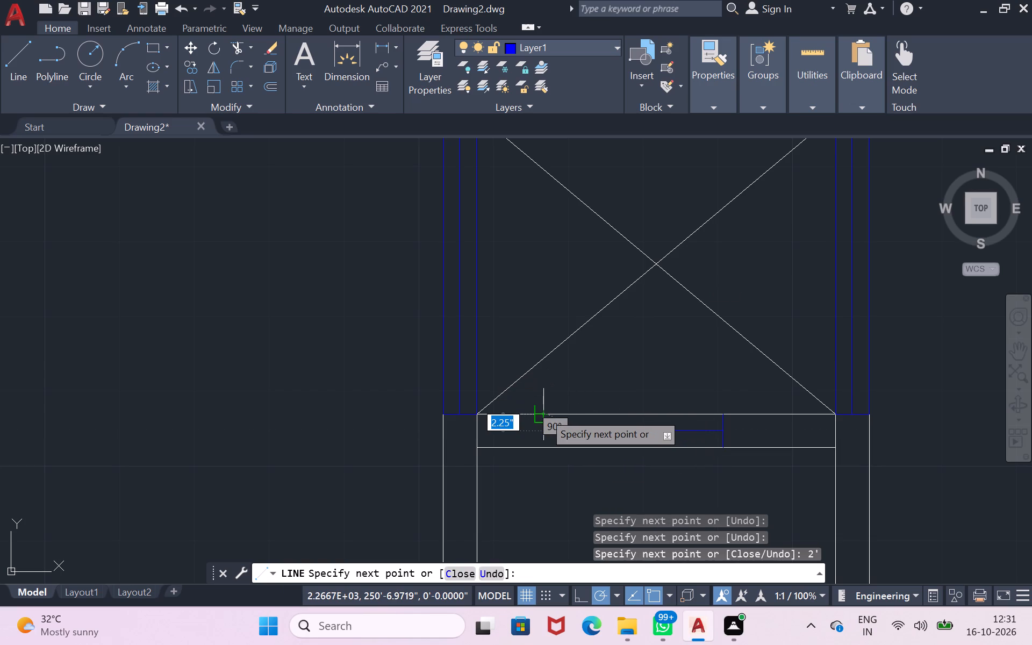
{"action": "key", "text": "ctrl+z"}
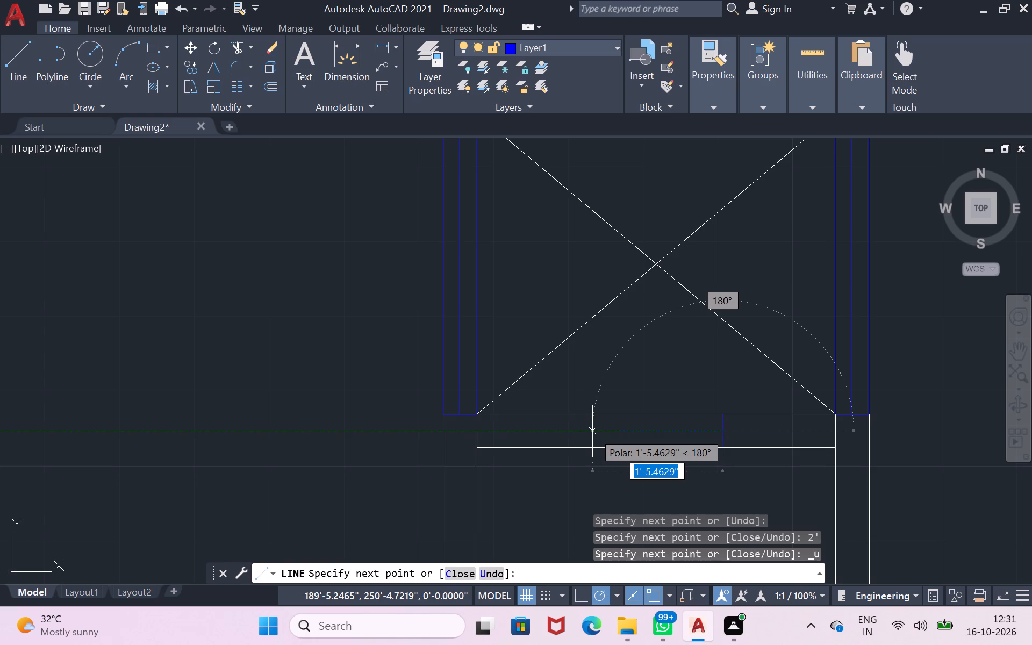
Draw the opening's centerline west in segments of 1" and 1', and end it with a cross line spanning both wall faces.
{"action": "key", "text": "1"}
{"action": "key", "text": "Return"}
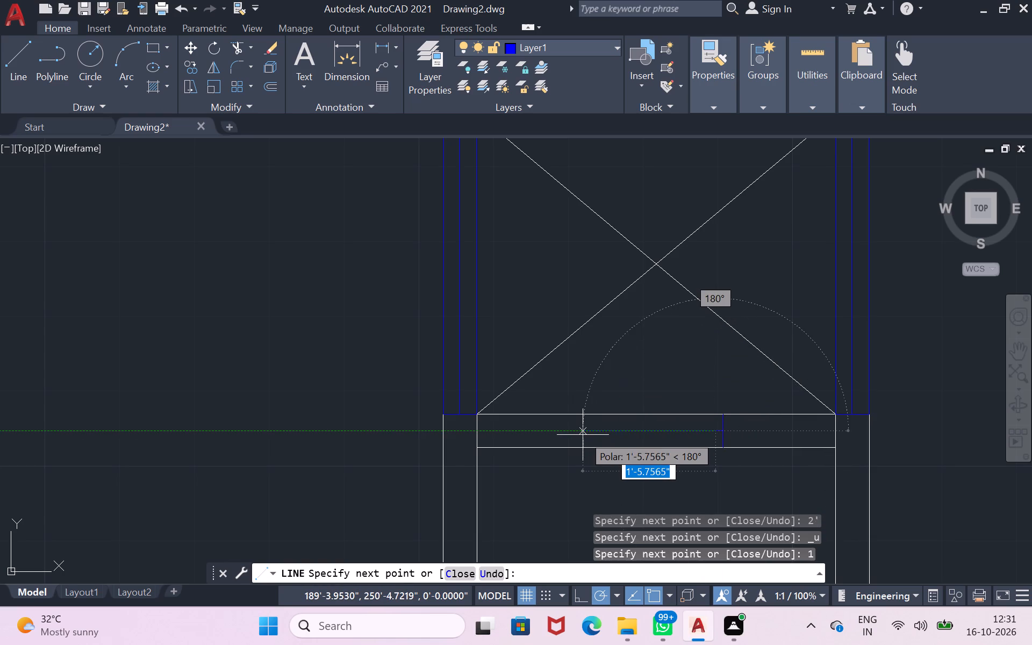
{"action": "type", "text": "1'"}
{"action": "key", "text": "Return"}
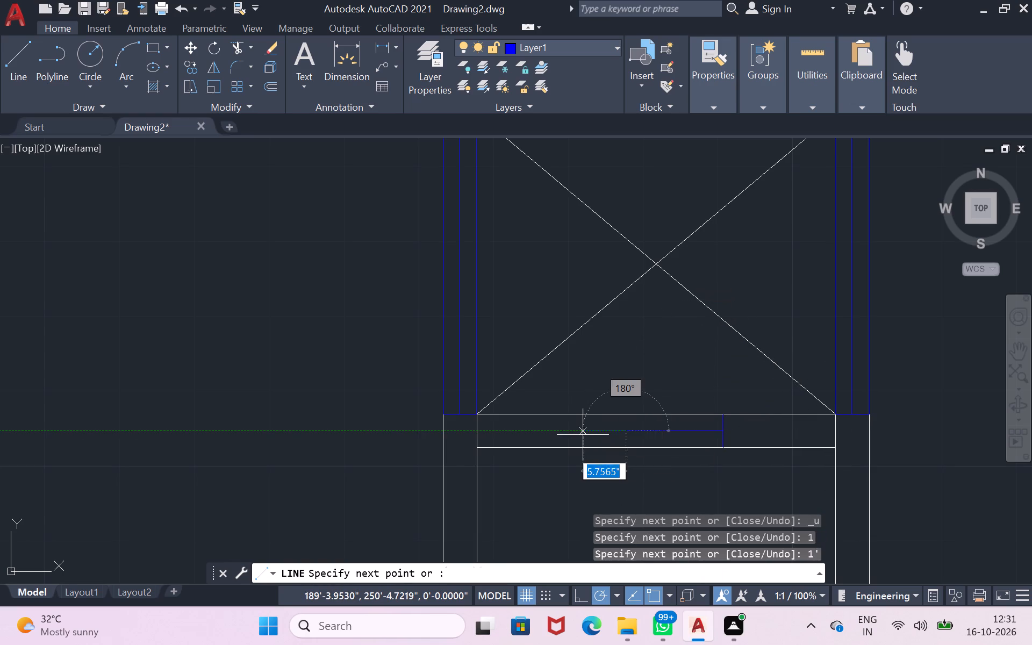
{"action": "left_click", "coordinate": [625, 414]}
{"action": "left_click", "coordinate": [627, 450]}
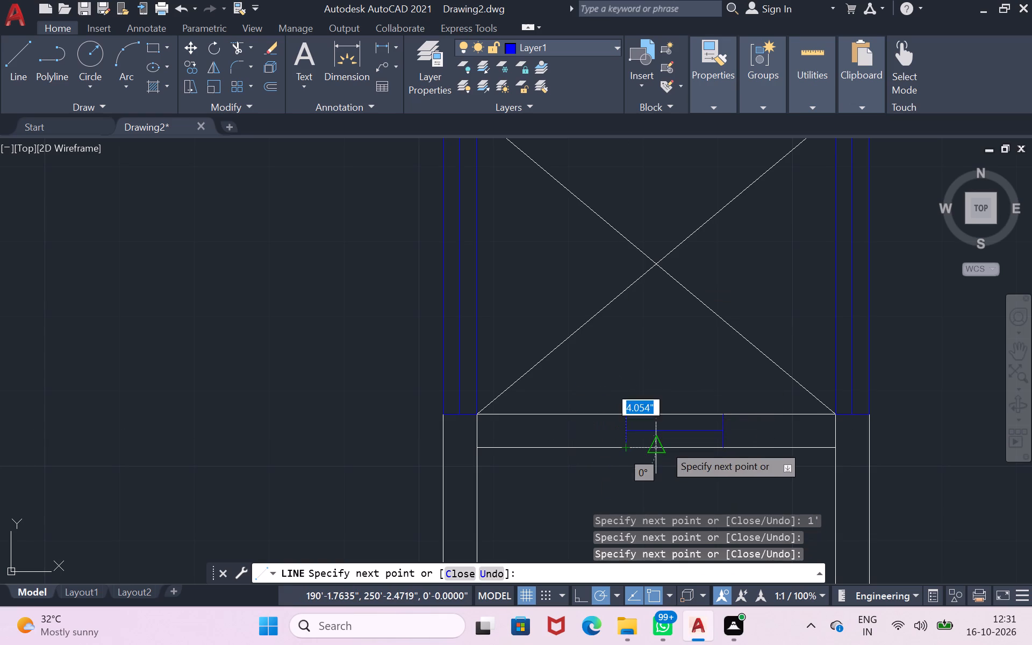
{"action": "key", "text": "Return"}
Trim away both white face lines of the shaft's south wall between the two blue cross lines.
{"action": "scroll", "coordinate": [723, 429], "scroll_direction": "down", "scroll_amount": 1}
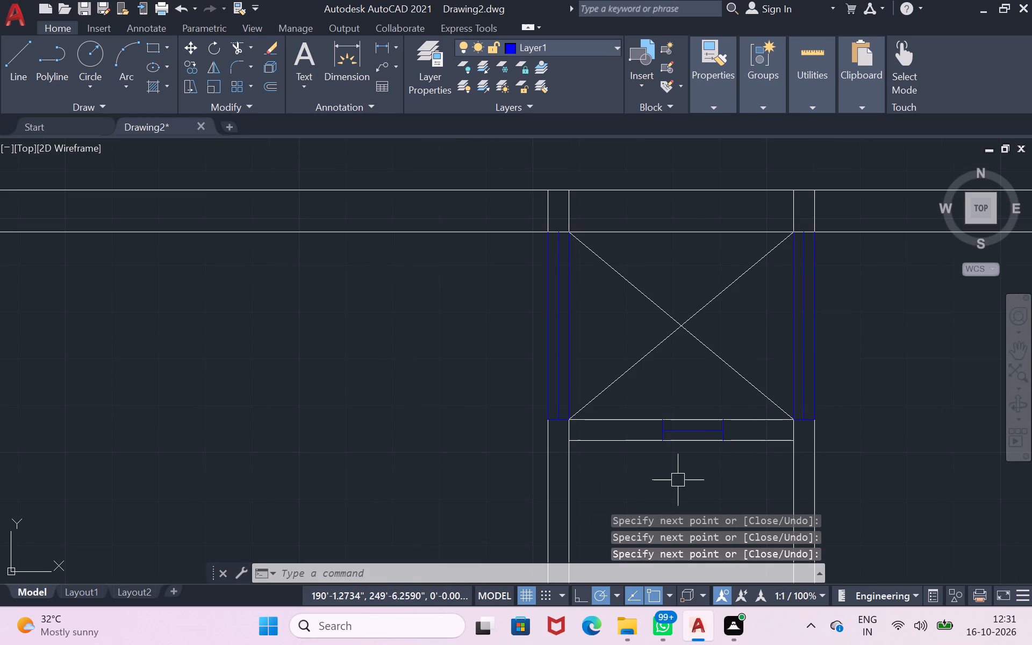
{"action": "scroll", "coordinate": [676, 481], "scroll_direction": "up", "scroll_amount": 1}
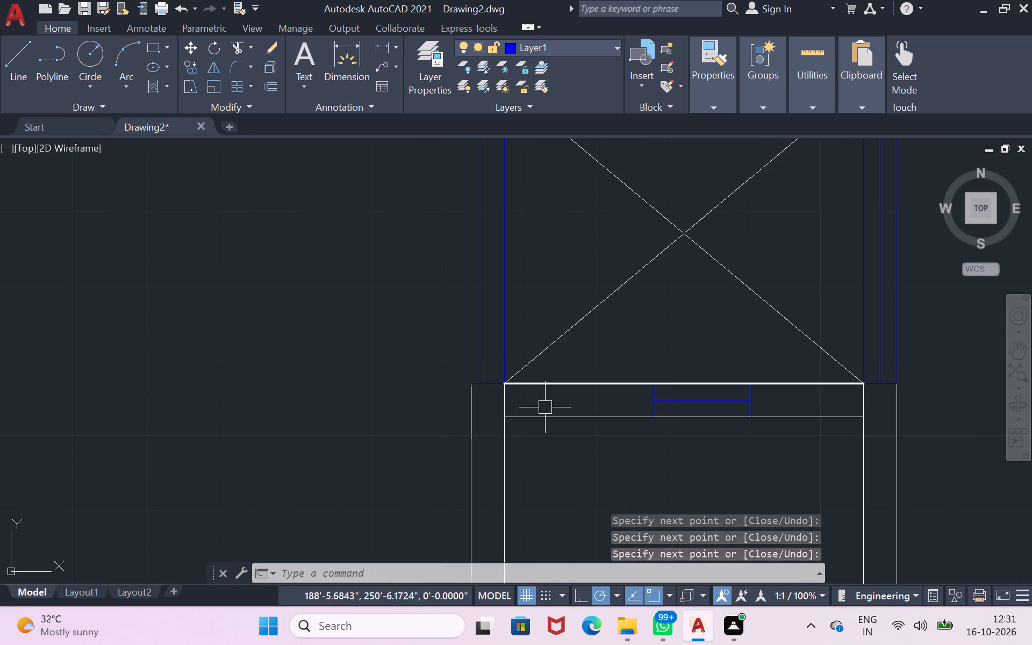
{"action": "type", "text": "tr"}
{"action": "key", "text": "space"}
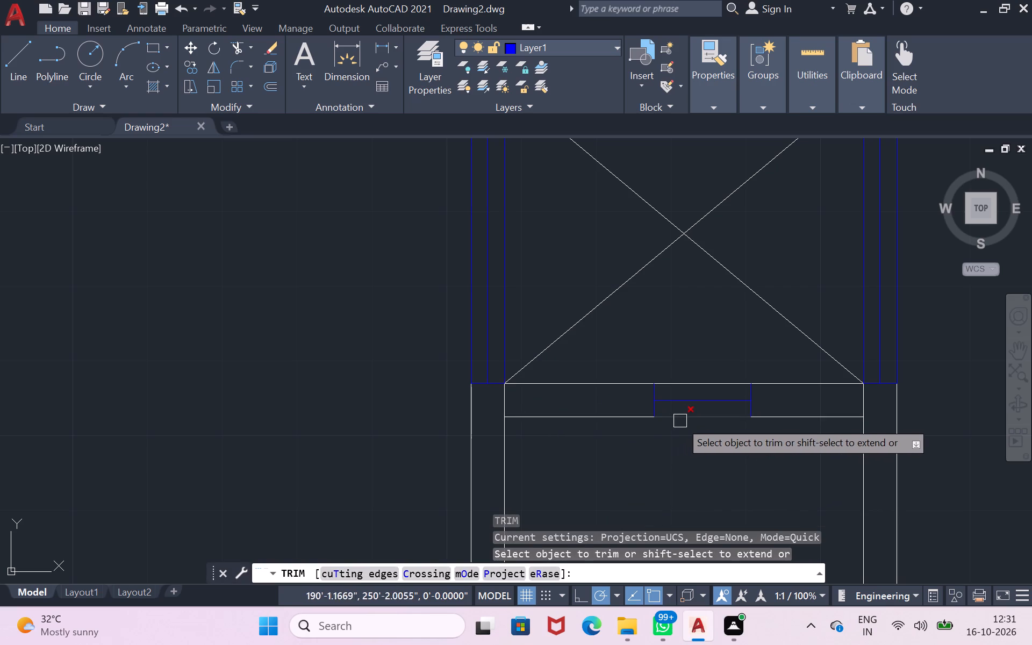
{"action": "left_click", "coordinate": [682, 419]}
{"action": "left_click", "coordinate": [691, 378]}
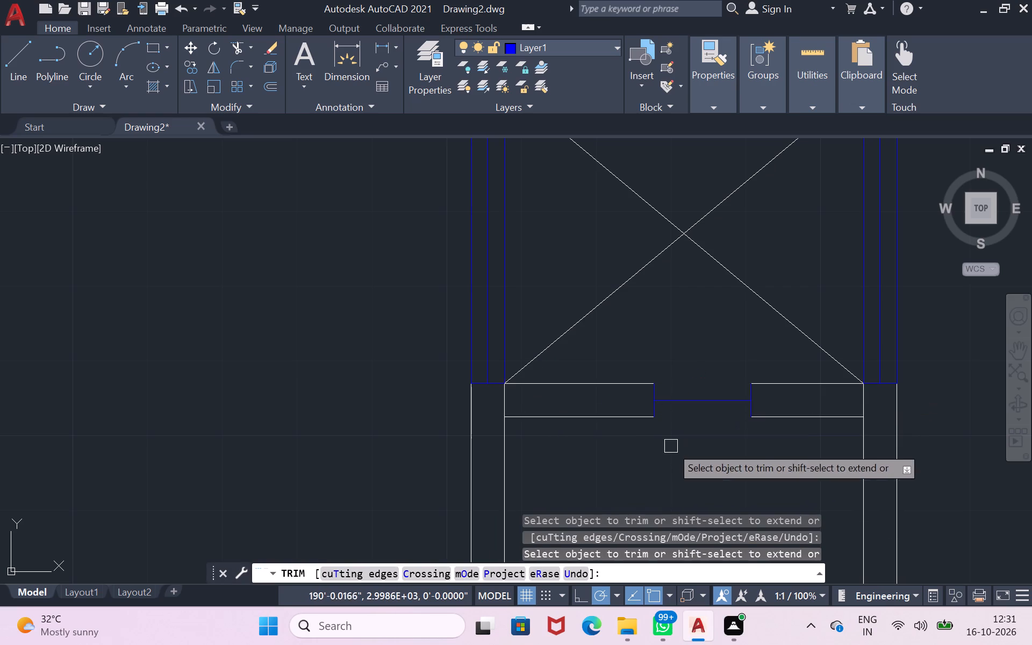
{"action": "key", "text": "Return"}
Redraw both faces of the opening in the shaft's south wall as 1'-1" blue lines between the cross lines.
{"action": "key", "text": "l"}
{"action": "key", "text": "Return"}
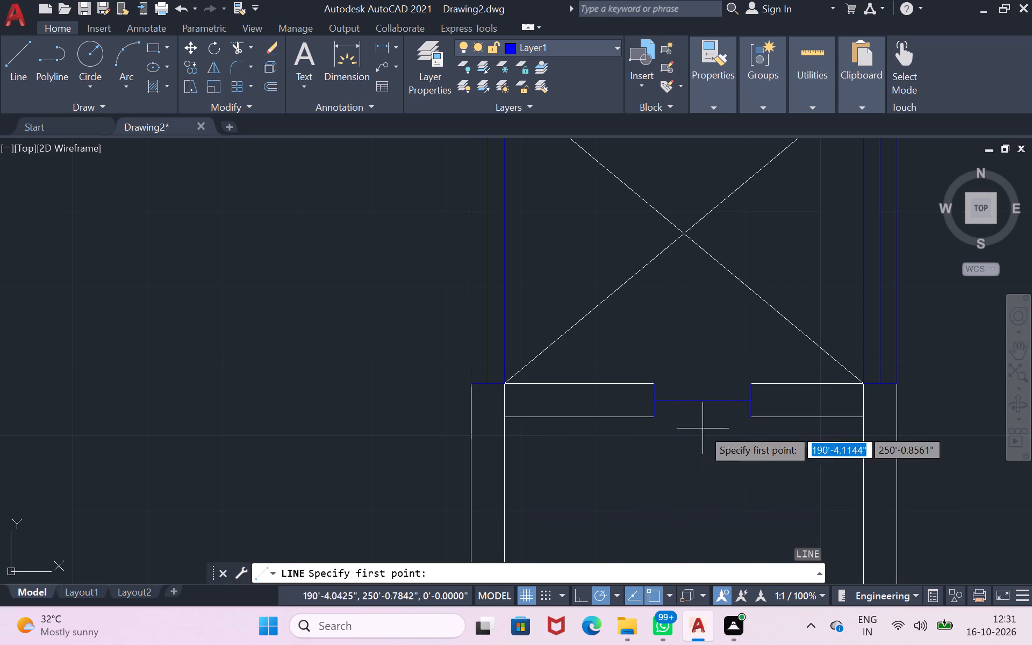
{"action": "left_click", "coordinate": [750, 419]}
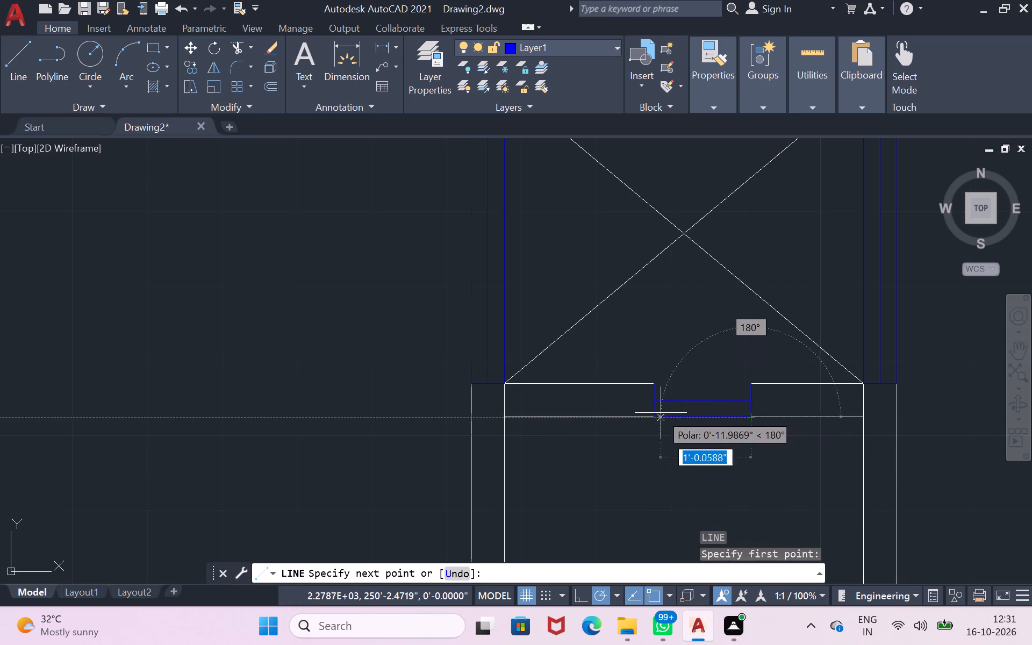
{"action": "left_click", "coordinate": [654, 417]}
{"action": "key", "text": "Return"}
{"action": "key", "text": "Return"}
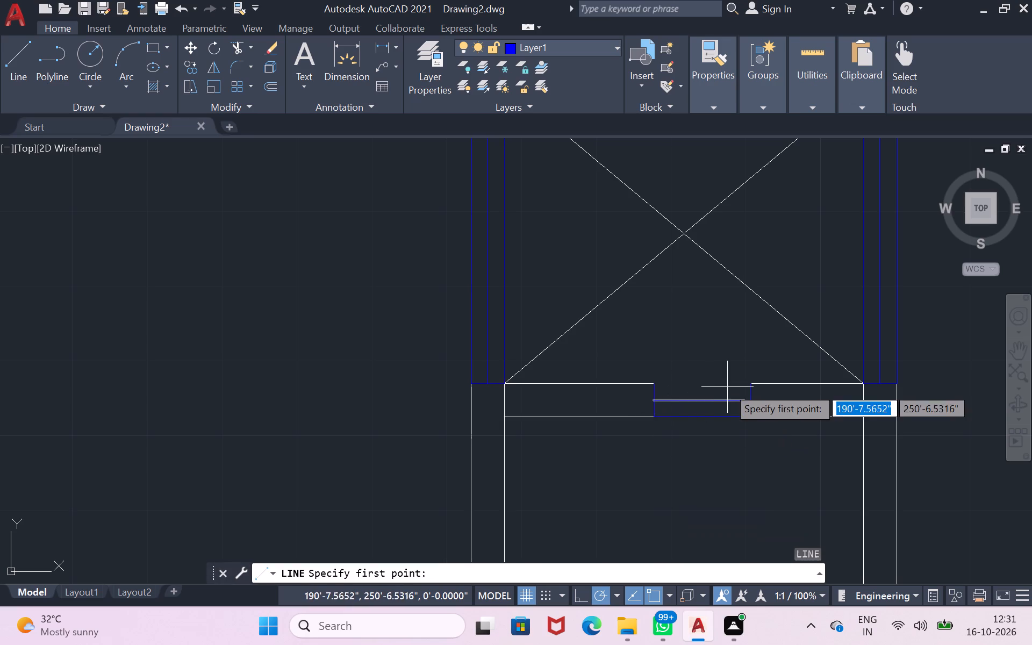
{"action": "left_click", "coordinate": [748, 384]}
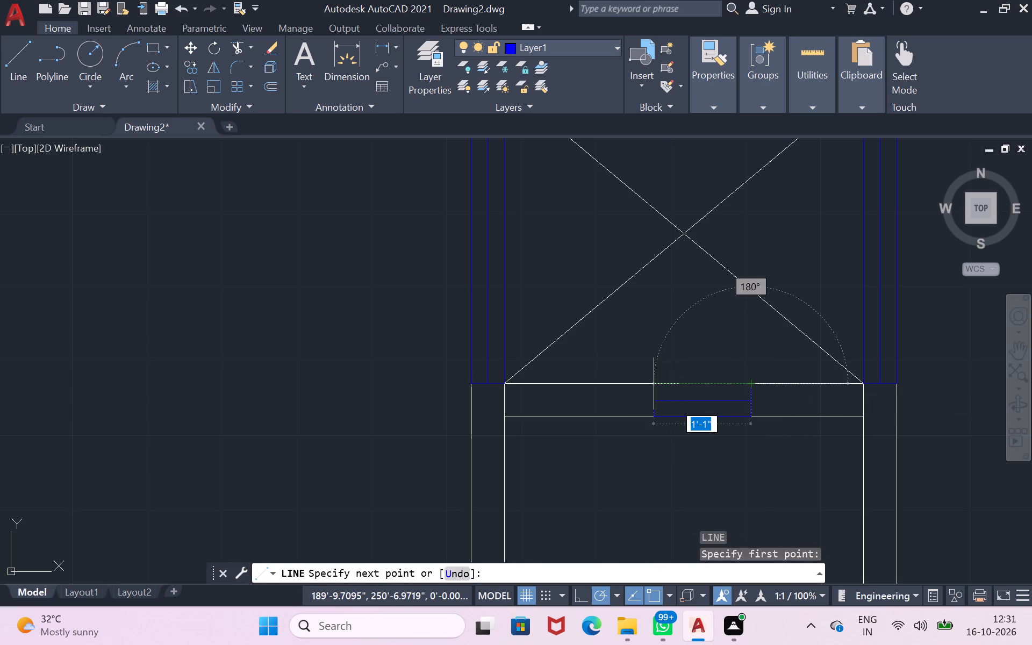
{"action": "left_click", "coordinate": [651, 381]}
{"action": "key", "text": "Return"}
Trim the inner face lines that overrun into the outer walls at the building's northwest corner.
{"action": "scroll", "coordinate": [758, 361], "scroll_direction": "down", "scroll_amount": 1}
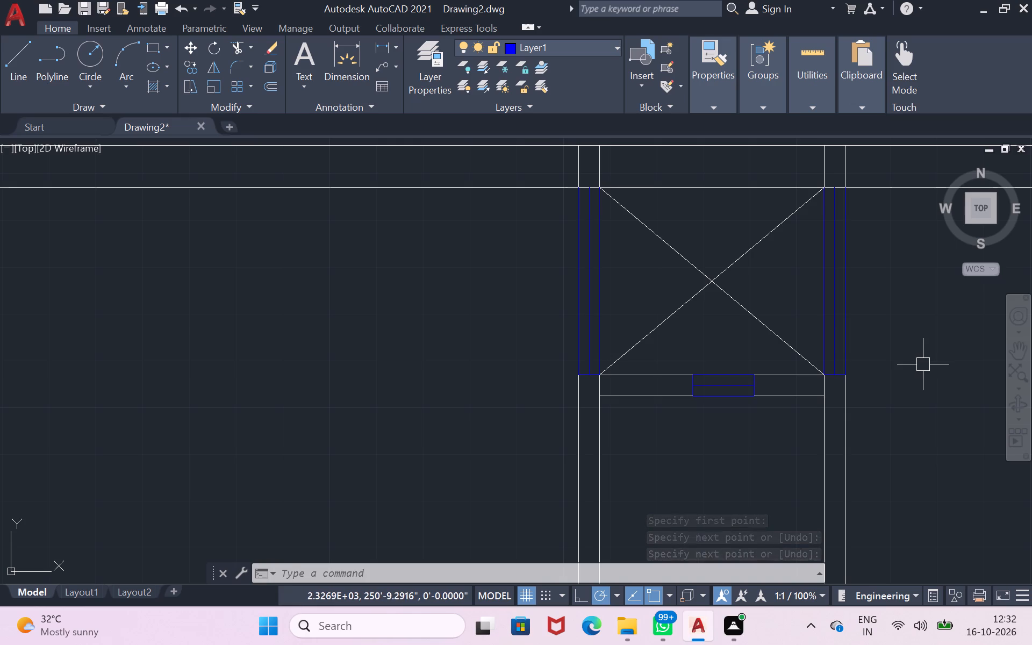
{"action": "scroll", "coordinate": [923, 364], "scroll_direction": "down", "scroll_amount": 1}
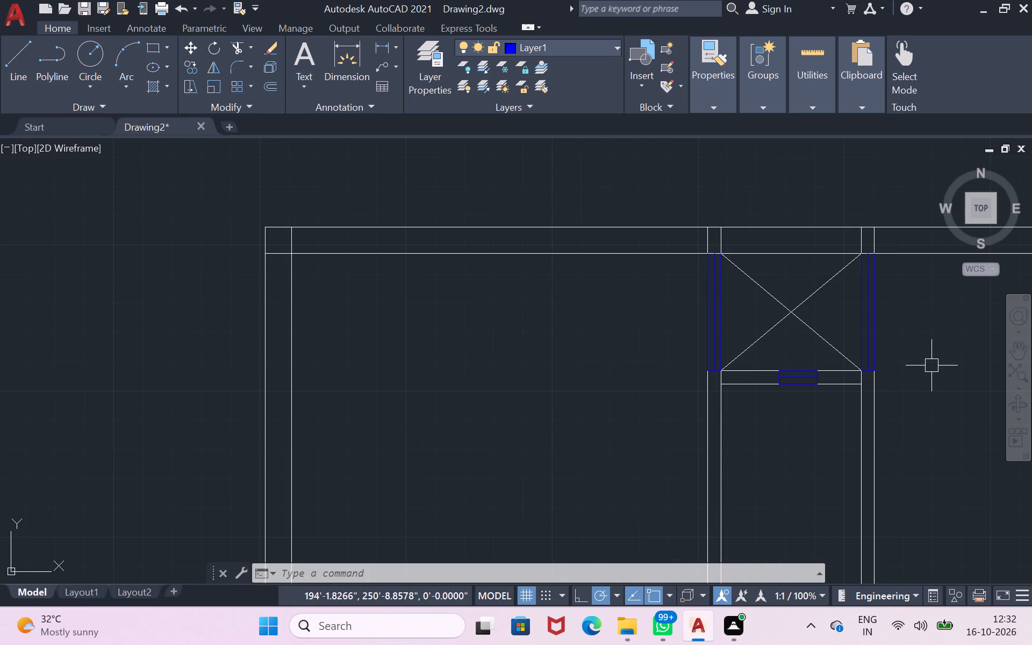
{"action": "scroll", "coordinate": [929, 375], "scroll_direction": "down", "scroll_amount": 1}
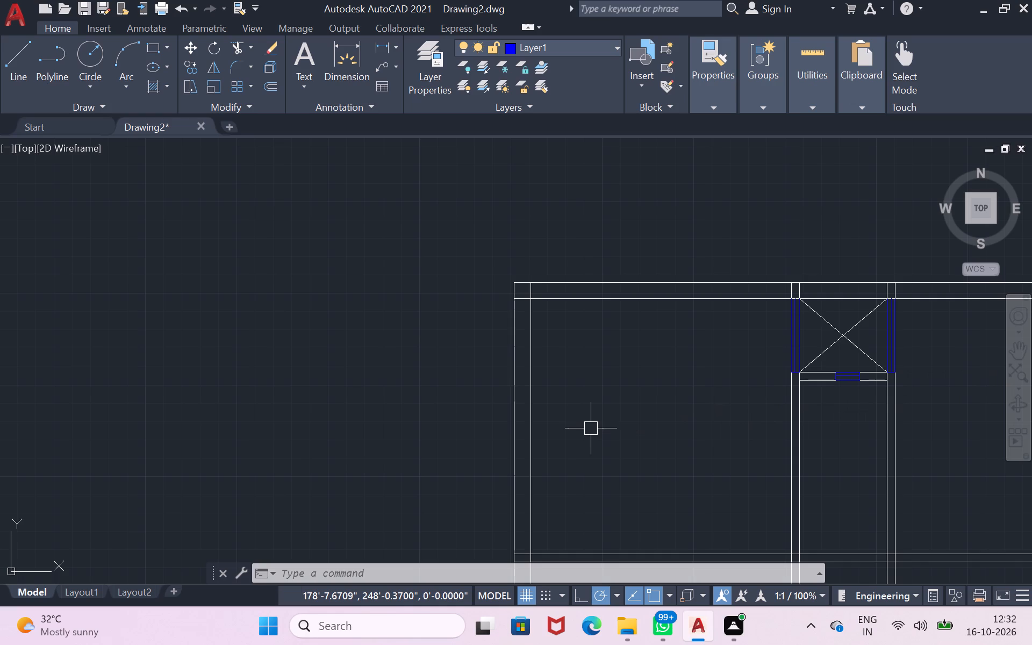
{"action": "scroll", "coordinate": [591, 429], "scroll_direction": "down", "scroll_amount": 1}
{"action": "type", "text": "tr"}
{"action": "key", "text": "space"}
{"action": "scroll", "coordinate": [571, 362], "scroll_direction": "up", "scroll_amount": 2}
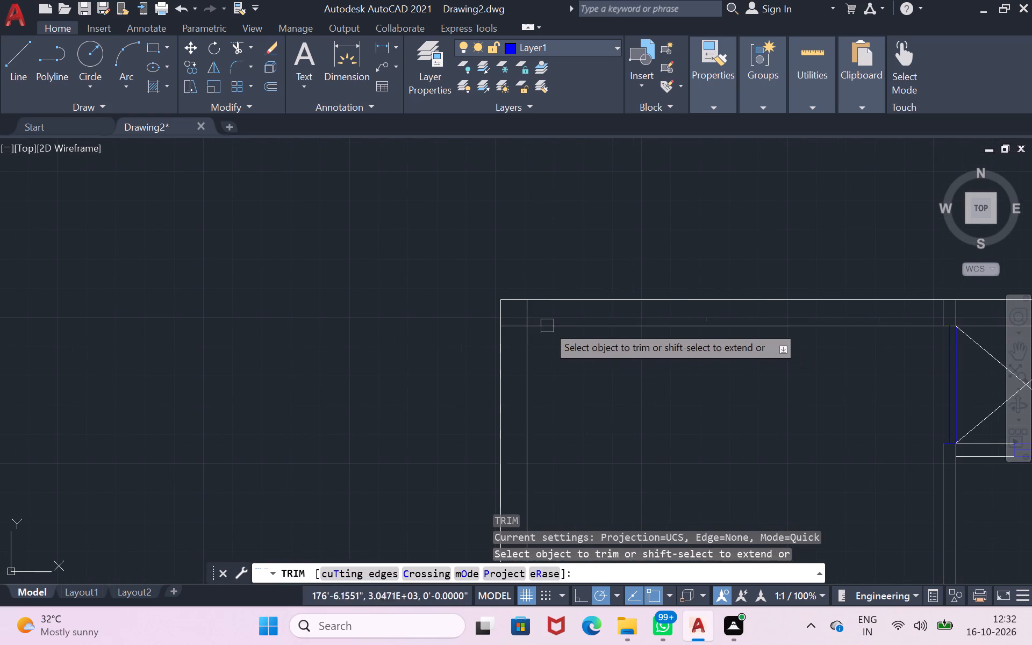
{"action": "left_click", "coordinate": [527, 311]}
{"action": "left_click", "coordinate": [518, 324]}
Trim the two horizontal partition lines where they run through the west outer wall.
{"action": "scroll", "coordinate": [580, 341], "scroll_direction": "down", "scroll_amount": 1}
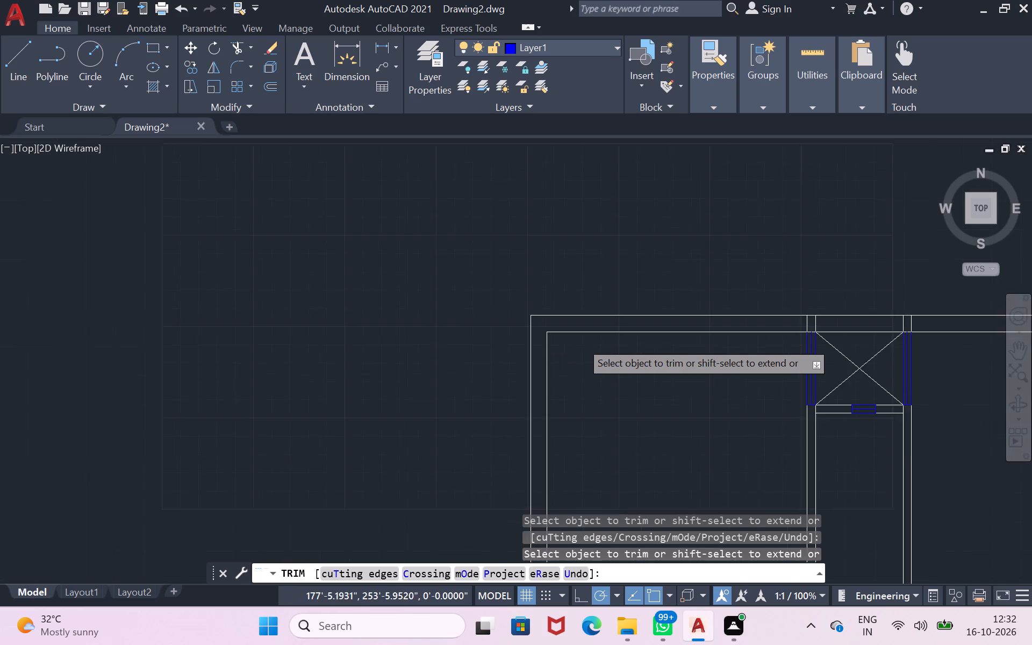
{"action": "scroll", "coordinate": [580, 341], "scroll_direction": "down", "scroll_amount": 2}
{"action": "scroll", "coordinate": [575, 456], "scroll_direction": "up", "scroll_amount": 3}
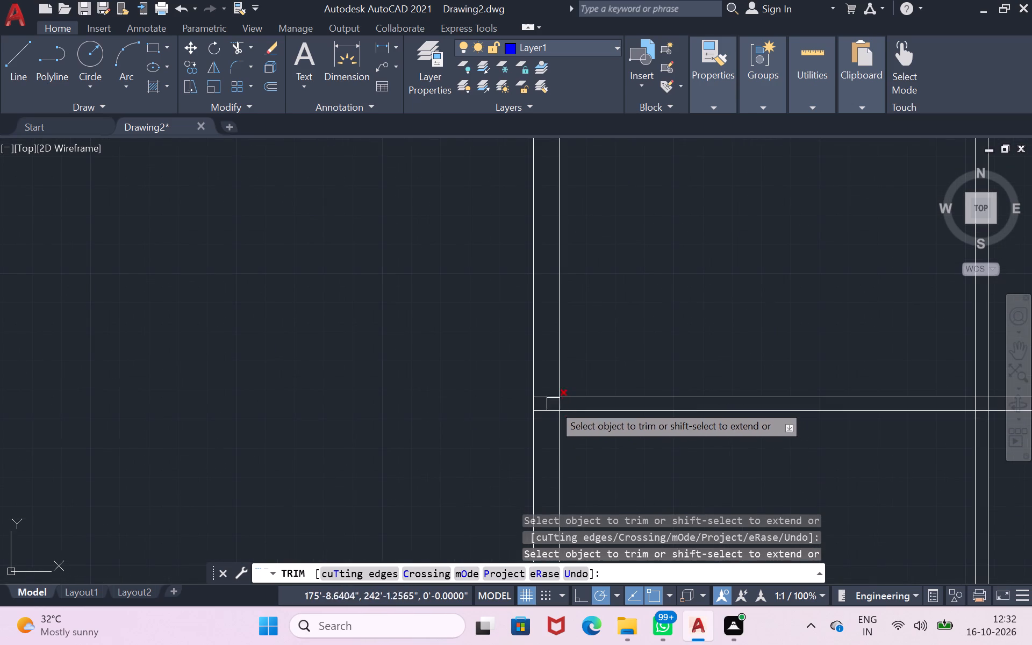
{"action": "left_click", "coordinate": [550, 401]}
{"action": "left_click", "coordinate": [550, 407]}
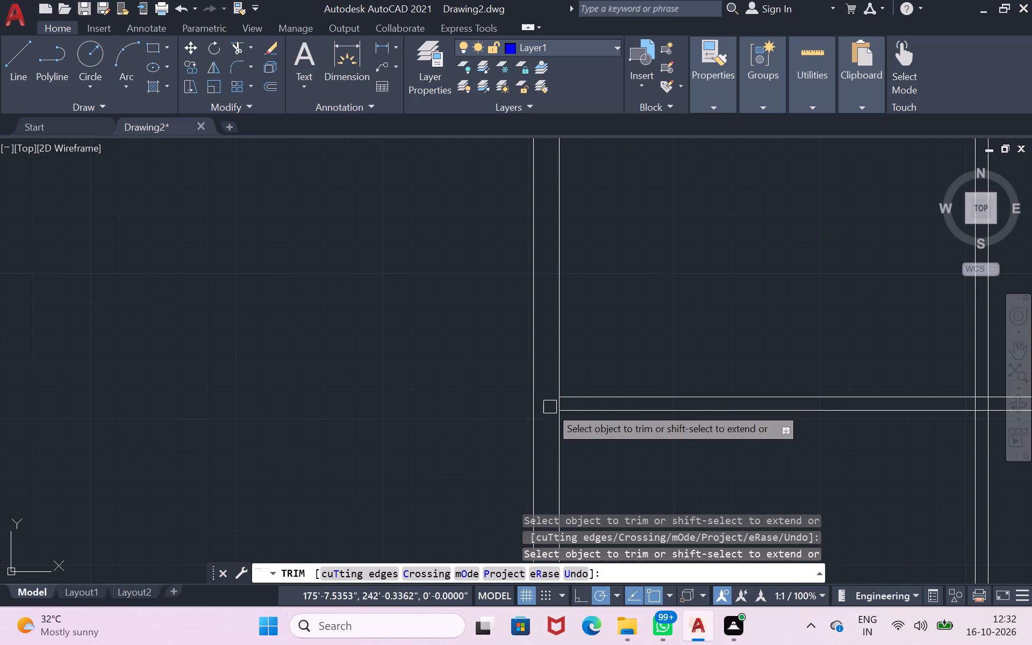
Trim the four partition face lines that cross the north outer wall above the shaft.
{"action": "scroll", "coordinate": [553, 405], "scroll_direction": "down", "scroll_amount": 1}
{"action": "scroll", "coordinate": [753, 303], "scroll_direction": "down", "scroll_amount": 1}
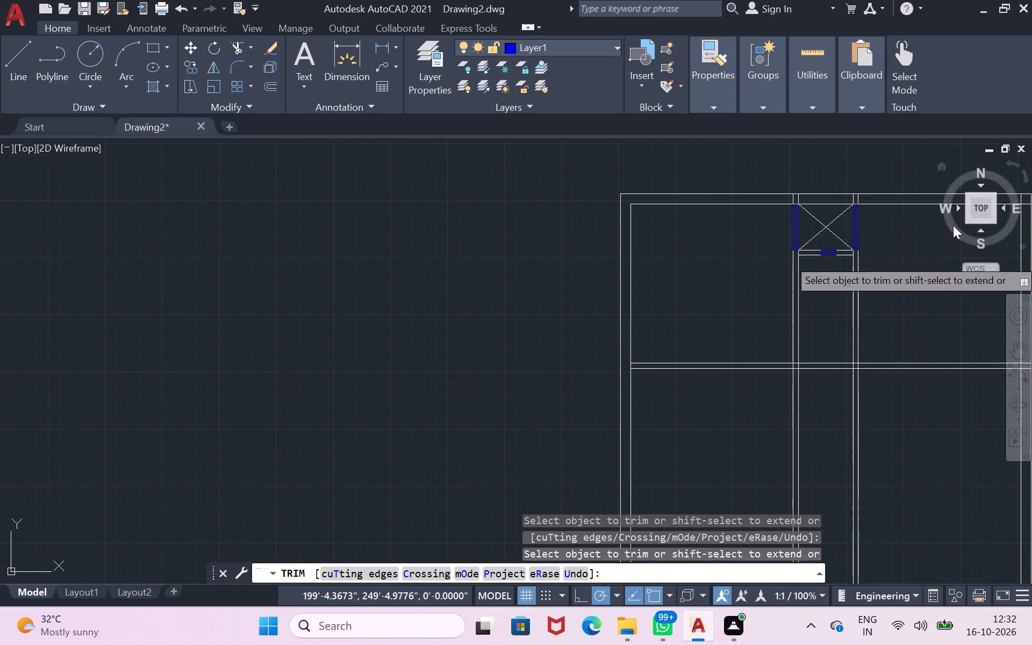
{"action": "scroll", "coordinate": [881, 199], "scroll_direction": "up", "scroll_amount": 2}
{"action": "scroll", "coordinate": [835, 191], "scroll_direction": "up", "scroll_amount": 1}
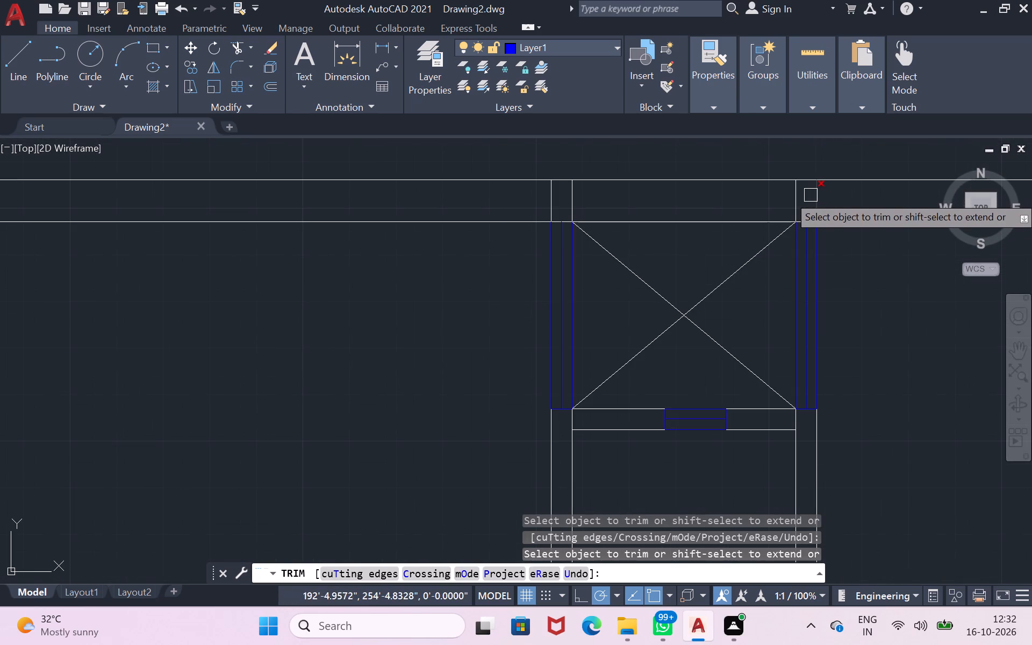
{"action": "left_click", "coordinate": [813, 195]}
{"action": "left_click", "coordinate": [795, 196]}
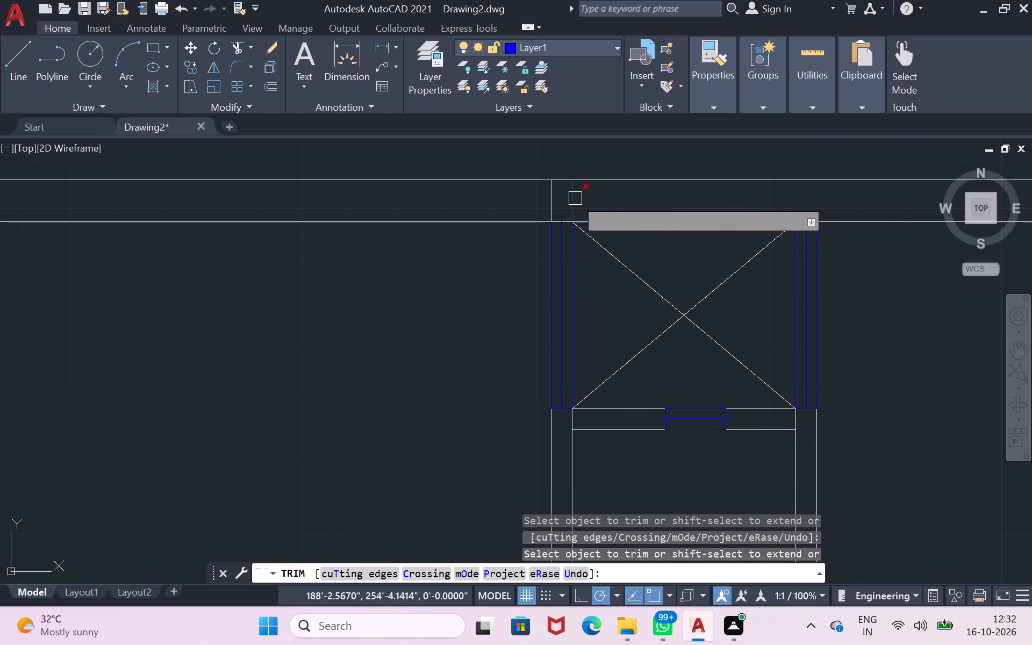
{"action": "left_click", "coordinate": [575, 198]}
{"action": "left_click", "coordinate": [549, 198]}
Trim the inner face lines that overrun into the outer walls at the building's northeast corner.
{"action": "scroll", "coordinate": [644, 221], "scroll_direction": "down", "scroll_amount": 1}
{"action": "scroll", "coordinate": [780, 312], "scroll_direction": "down", "scroll_amount": 1}
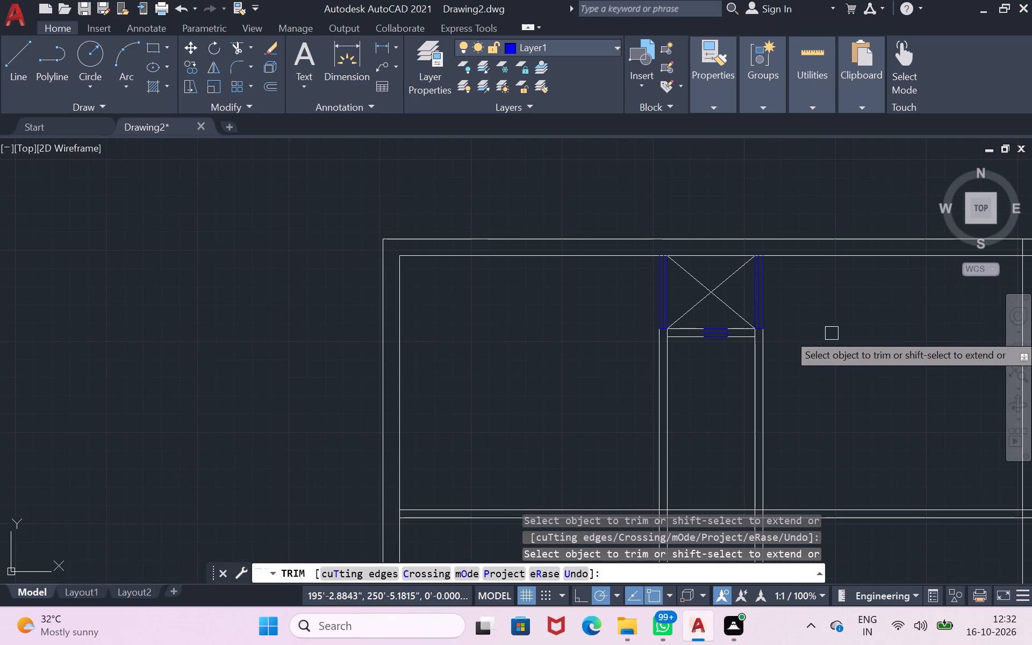
{"action": "left_click", "coordinate": [1021, 356]}
{"action": "left_click_drag", "start_coordinate": [847, 365], "coordinate": [596, 369]}
{"action": "left_click_drag", "start_coordinate": [835, 348], "coordinate": [719, 384]}
{"action": "scroll", "coordinate": [776, 349], "scroll_direction": "down", "scroll_amount": 1}
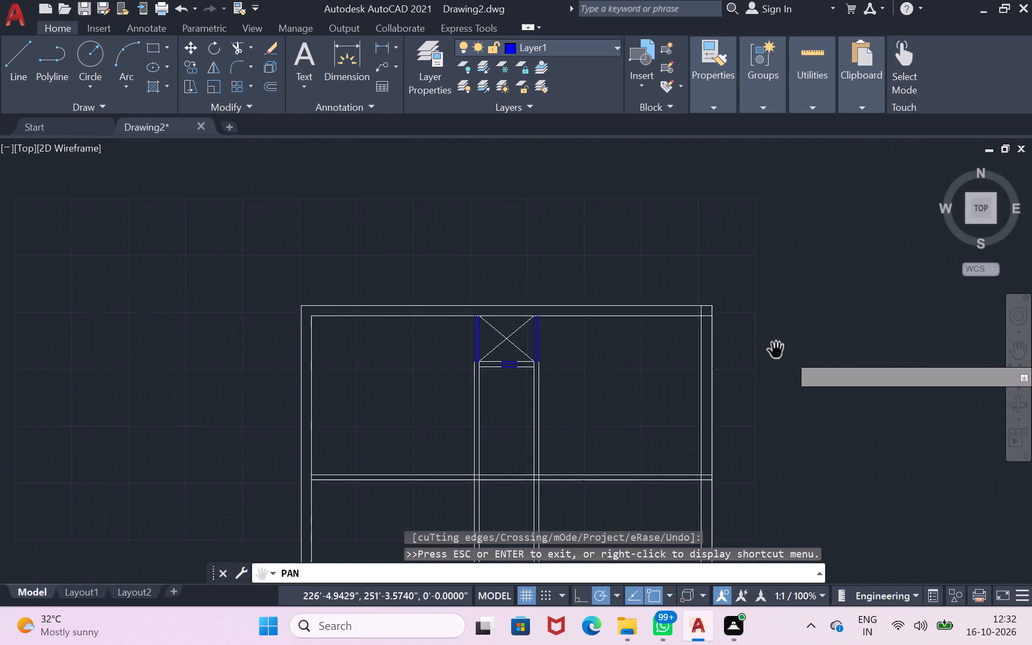
{"action": "scroll", "coordinate": [776, 349], "scroll_direction": "down", "scroll_amount": 1}
{"action": "scroll", "coordinate": [735, 322], "scroll_direction": "up", "scroll_amount": 3}
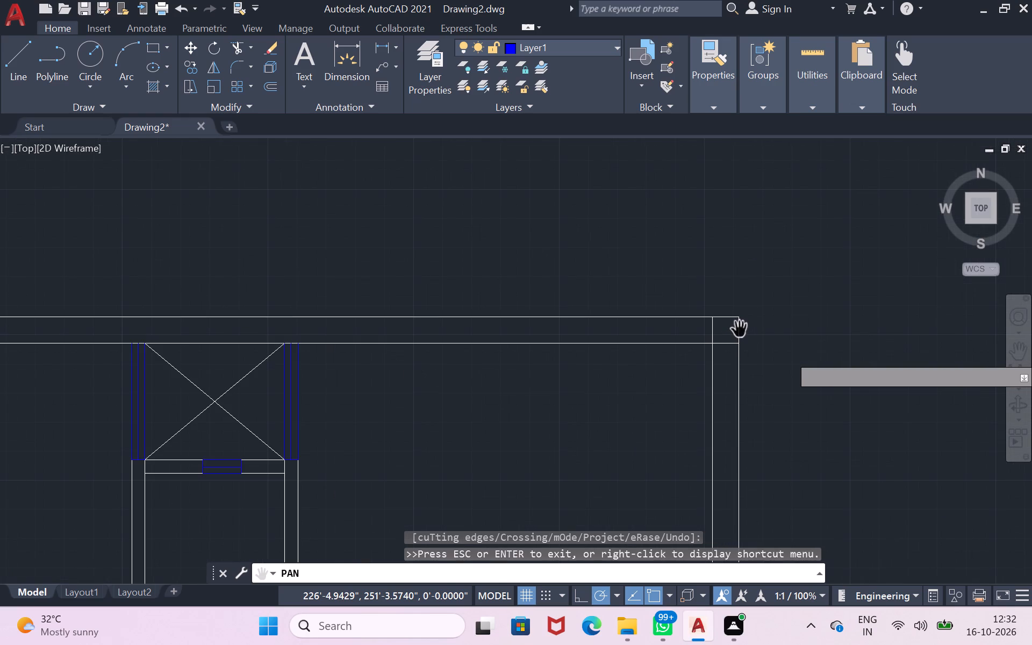
{"action": "key", "text": "Escape"}
{"action": "left_click", "coordinate": [728, 341]}
{"action": "left_click", "coordinate": [710, 335]}
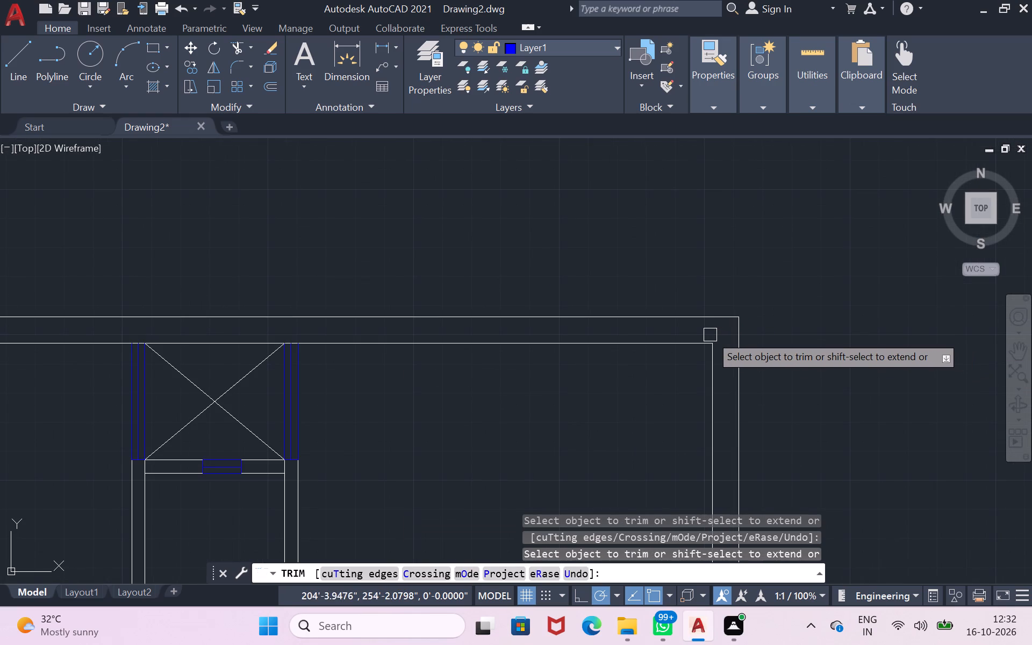
Trim the two horizontal partition lines where they run through the east outer wall.
{"action": "scroll", "coordinate": [807, 377], "scroll_direction": "down", "scroll_amount": 1}
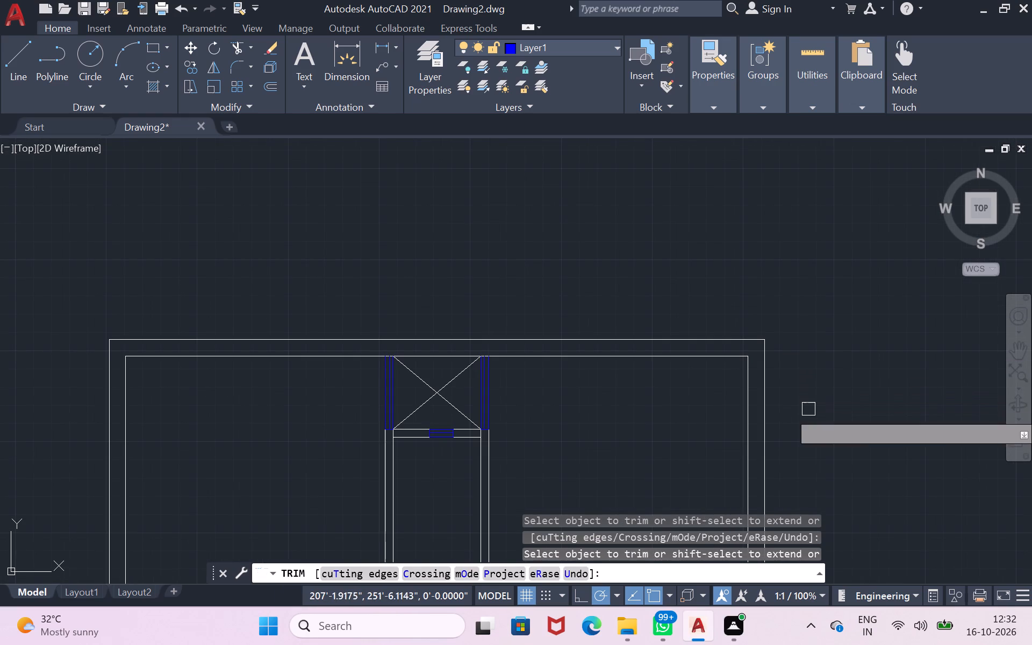
{"action": "scroll", "coordinate": [811, 414], "scroll_direction": "down", "scroll_amount": 2}
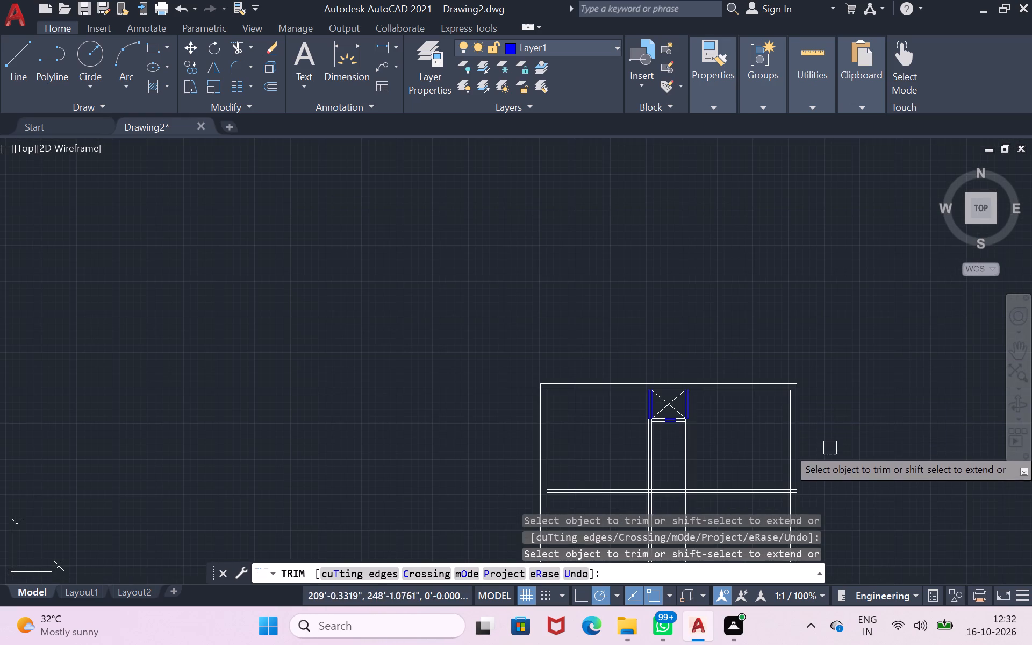
{"action": "scroll", "coordinate": [809, 501], "scroll_direction": "up", "scroll_amount": 3}
{"action": "left_click", "coordinate": [752, 449]}
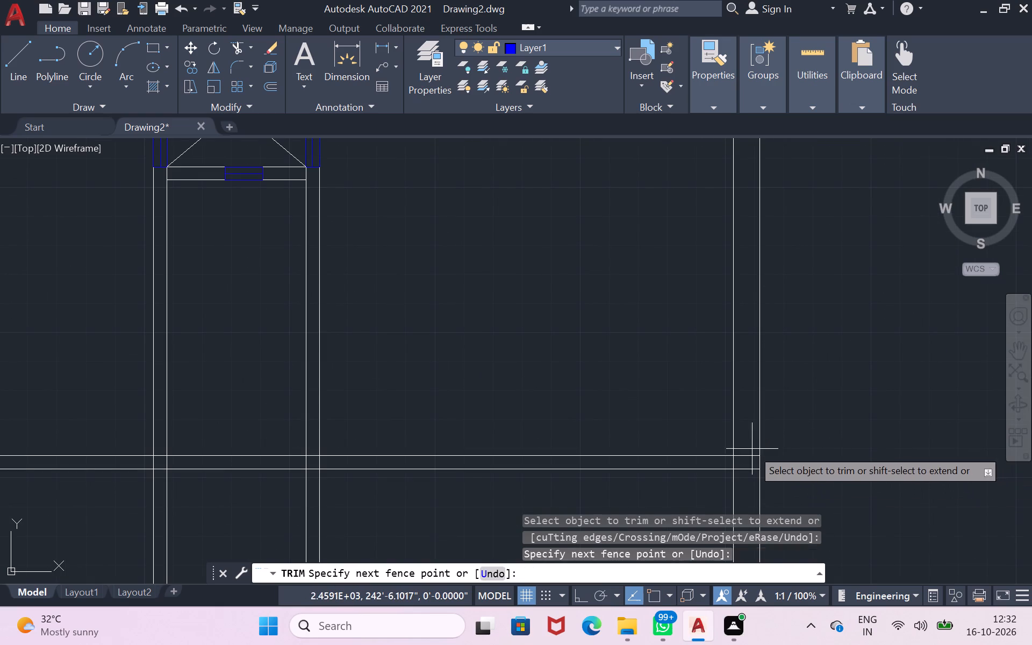
{"action": "left_click", "coordinate": [751, 472]}
{"action": "scroll", "coordinate": [753, 472], "scroll_direction": "down", "scroll_amount": 2}
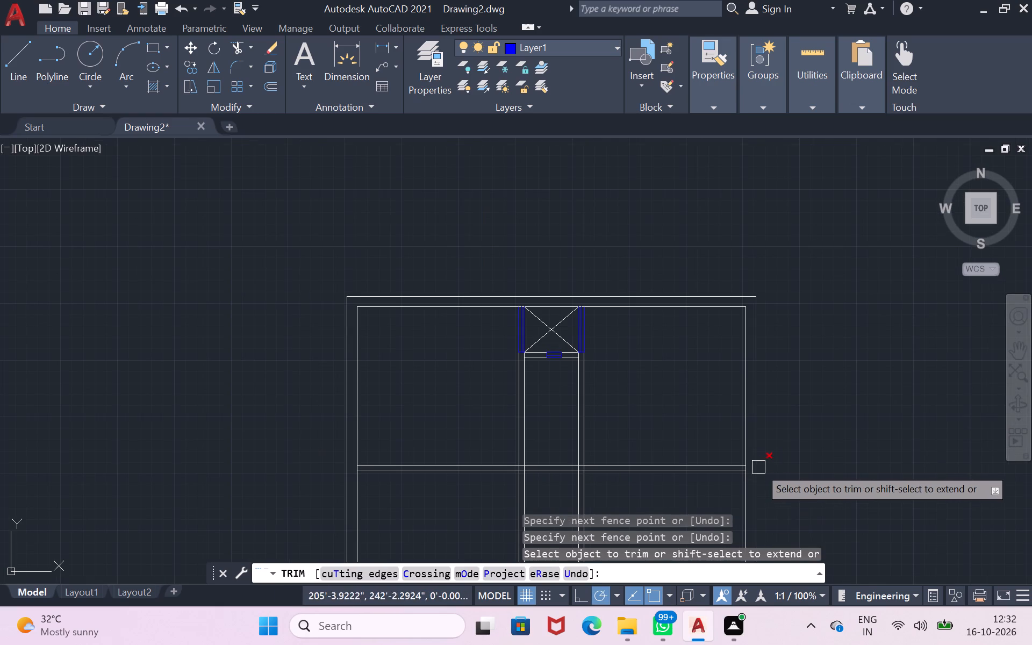
{"action": "scroll", "coordinate": [805, 440], "scroll_direction": "down", "scroll_amount": 1}
{"action": "key", "text": "Return"}
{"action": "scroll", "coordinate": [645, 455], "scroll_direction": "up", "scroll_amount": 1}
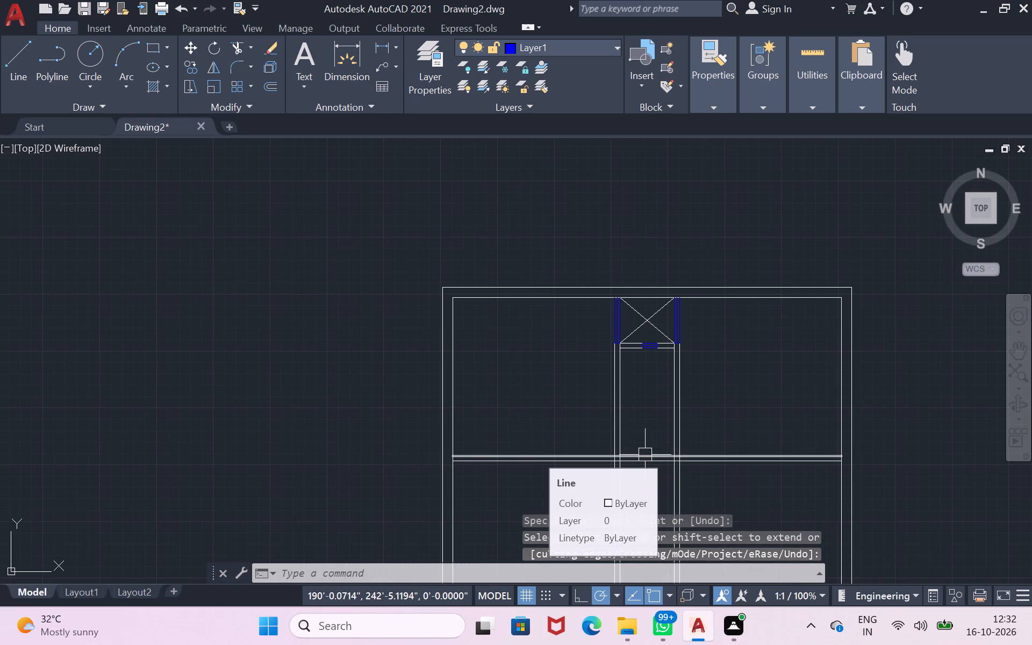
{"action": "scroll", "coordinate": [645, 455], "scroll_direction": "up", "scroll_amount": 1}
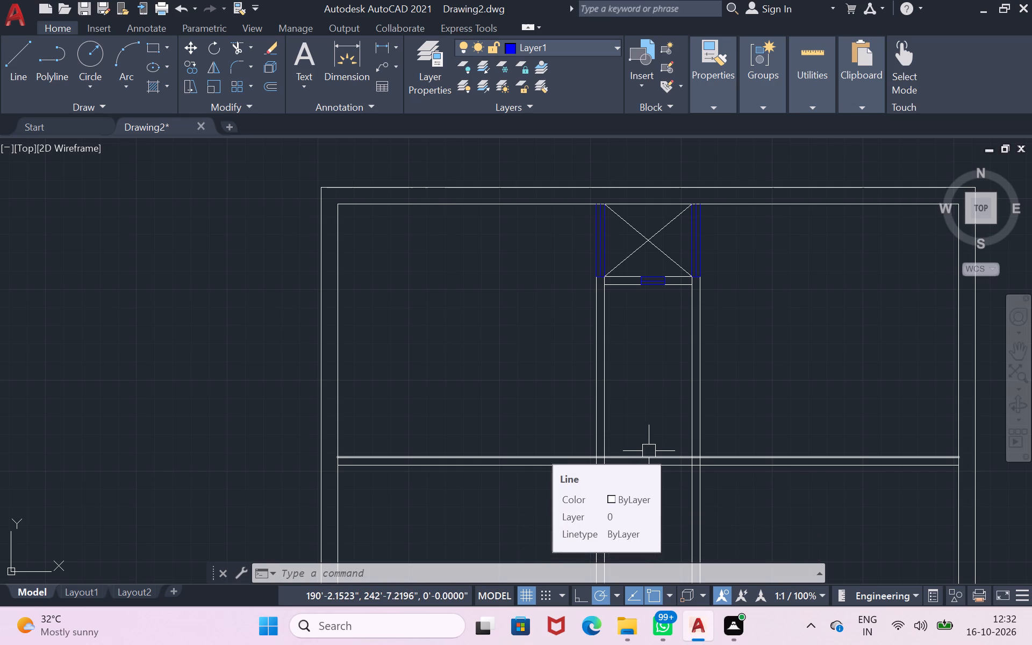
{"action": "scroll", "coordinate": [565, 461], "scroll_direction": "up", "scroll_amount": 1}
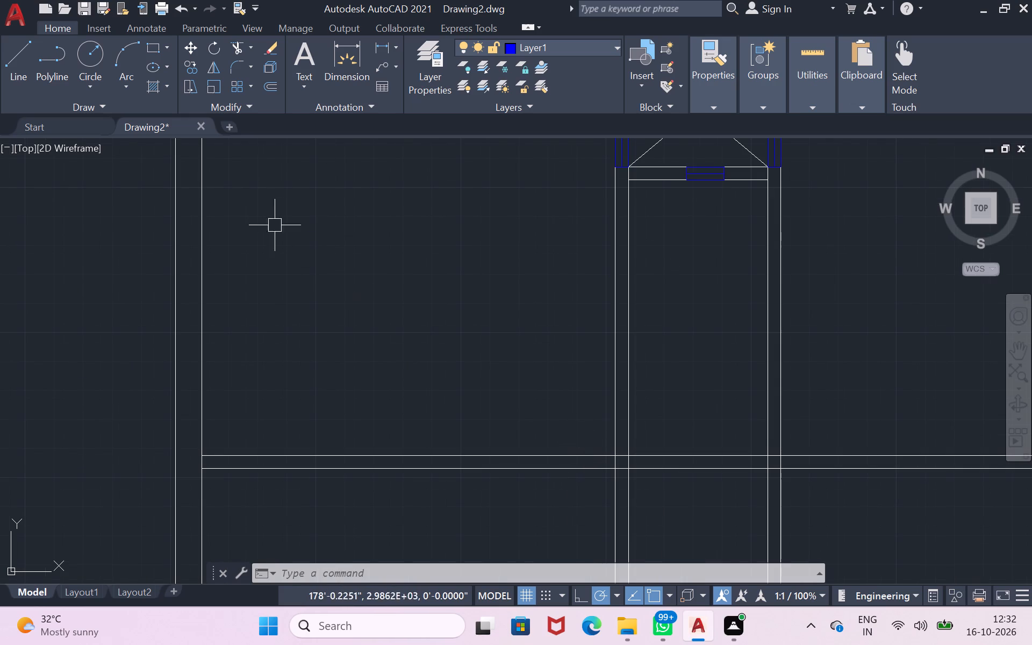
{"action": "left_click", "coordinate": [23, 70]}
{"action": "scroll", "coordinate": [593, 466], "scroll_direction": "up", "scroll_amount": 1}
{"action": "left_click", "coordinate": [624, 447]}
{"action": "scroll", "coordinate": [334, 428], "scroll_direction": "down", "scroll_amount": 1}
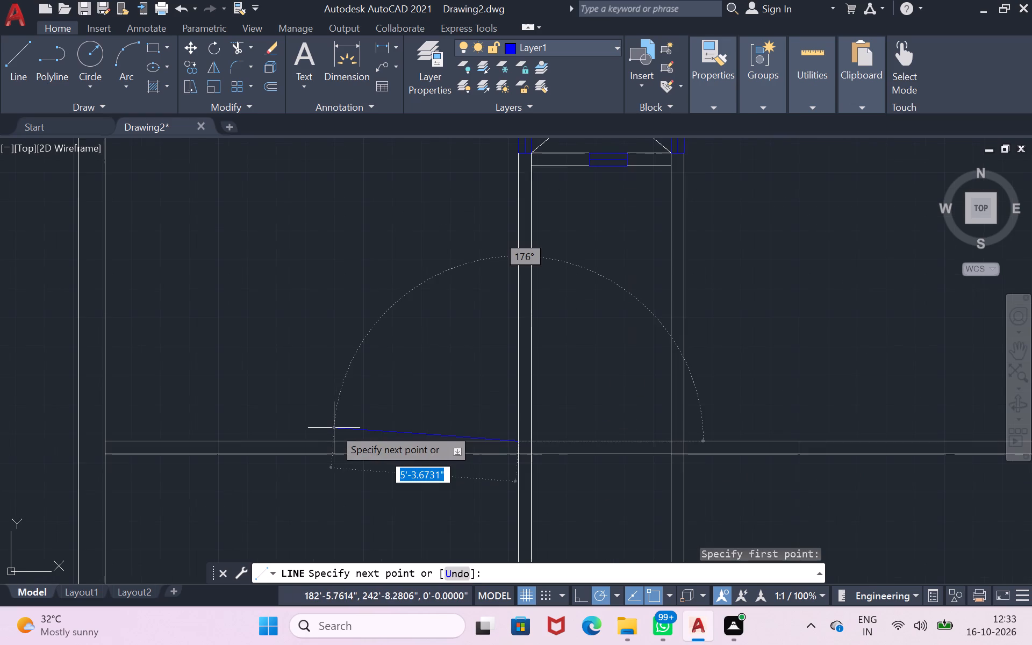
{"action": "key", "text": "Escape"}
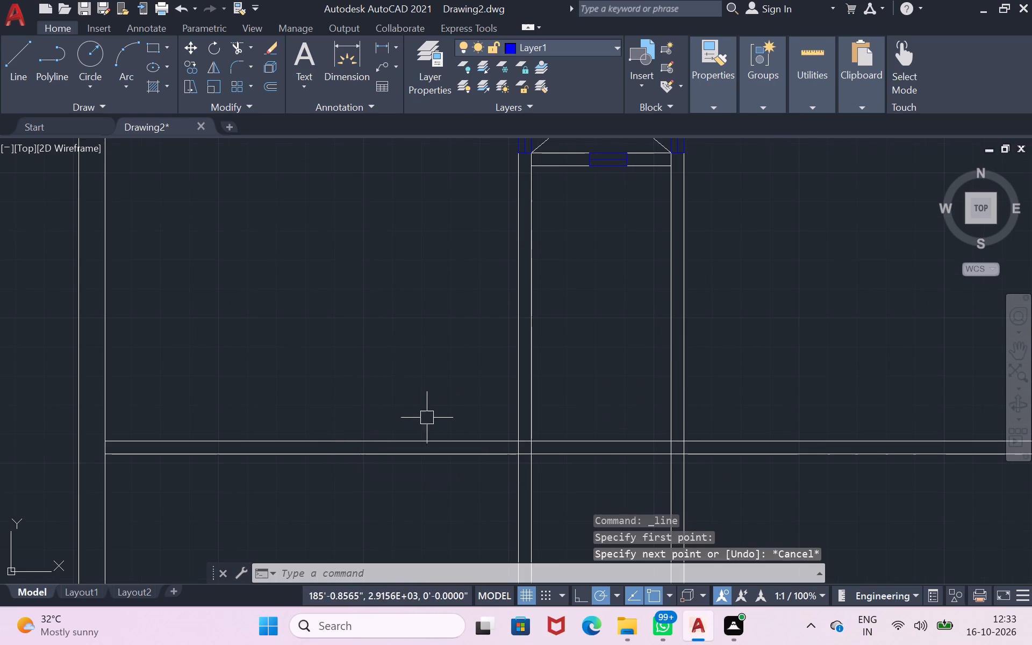
On layer 0, draw a door jamb line across the horizontal partition, 4" west of the shaft's west partition.
{"action": "left_click", "coordinate": [537, 49]}
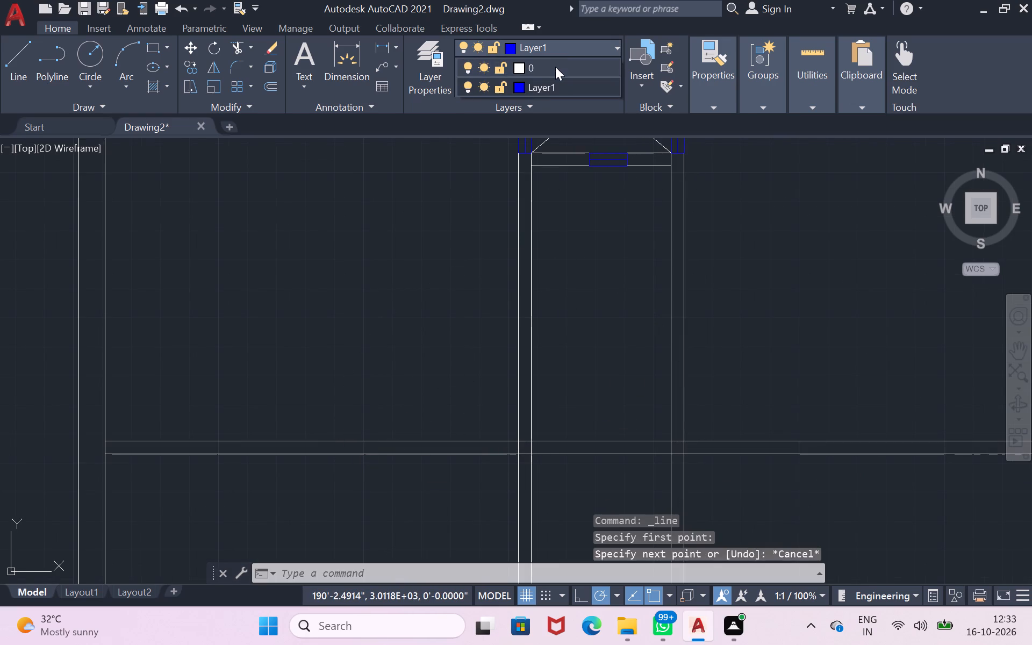
{"action": "left_click", "coordinate": [555, 67]}
{"action": "key", "text": "l"}
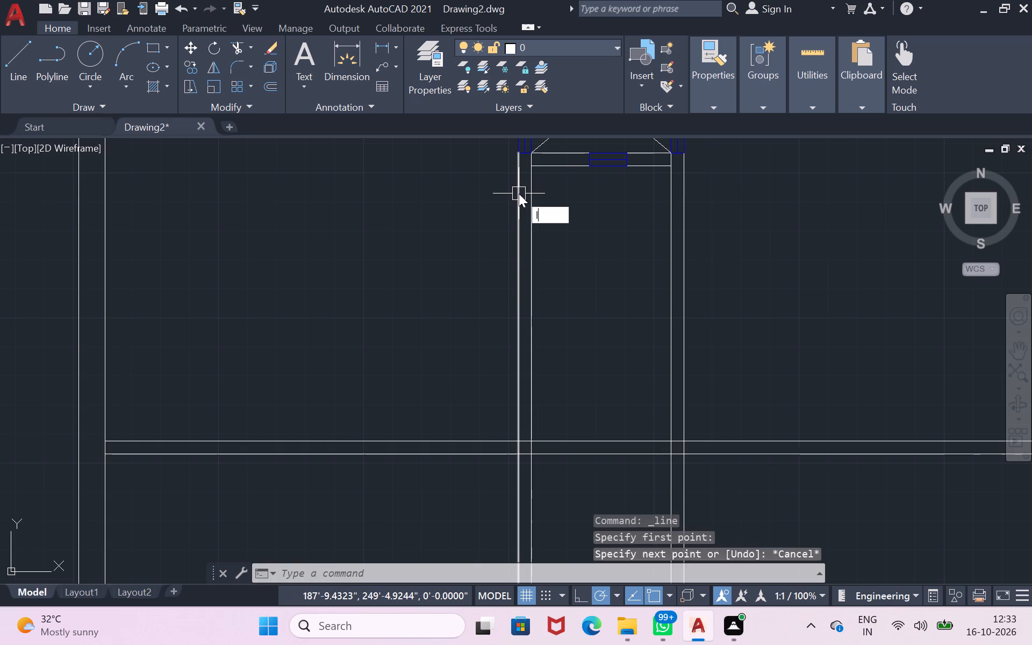
{"action": "key", "text": "Return"}
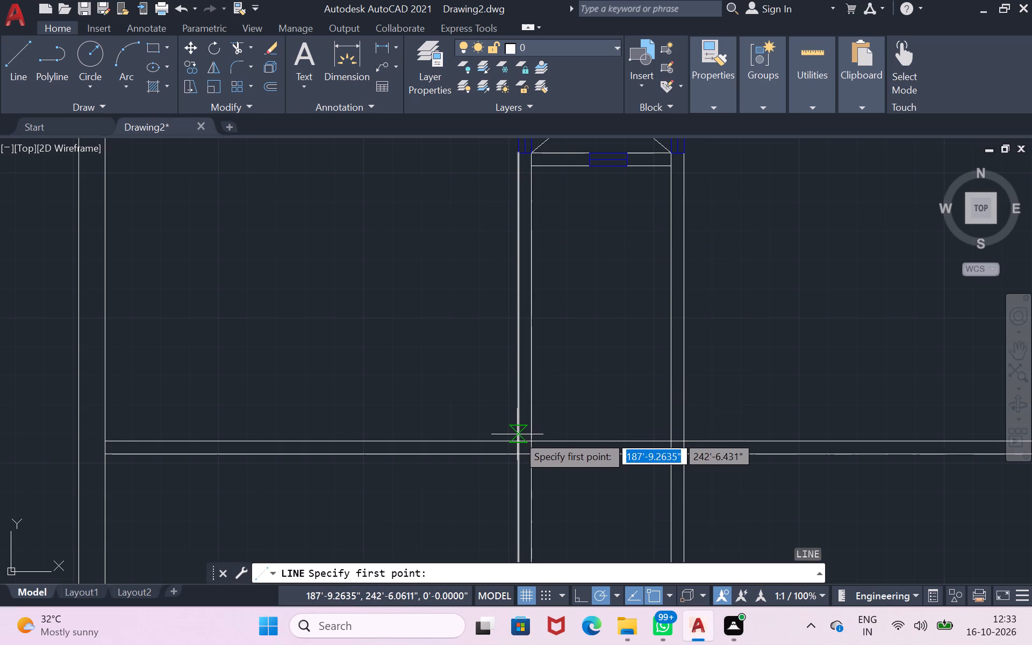
{"action": "left_click", "coordinate": [517, 440]}
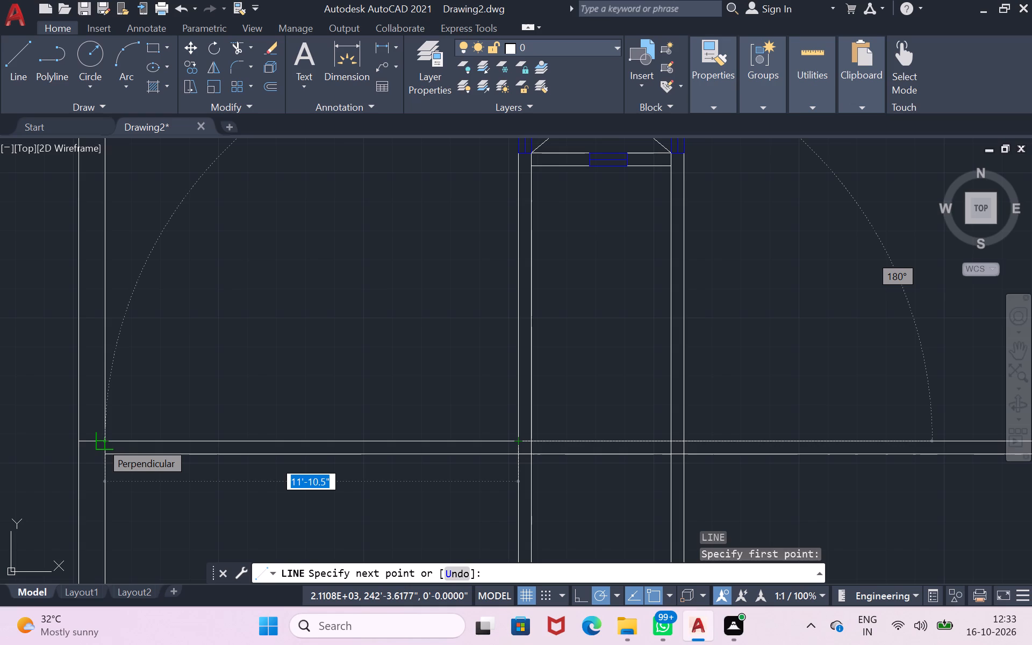
{"action": "type", "text": "4\""}
{"action": "key", "text": "Return"}
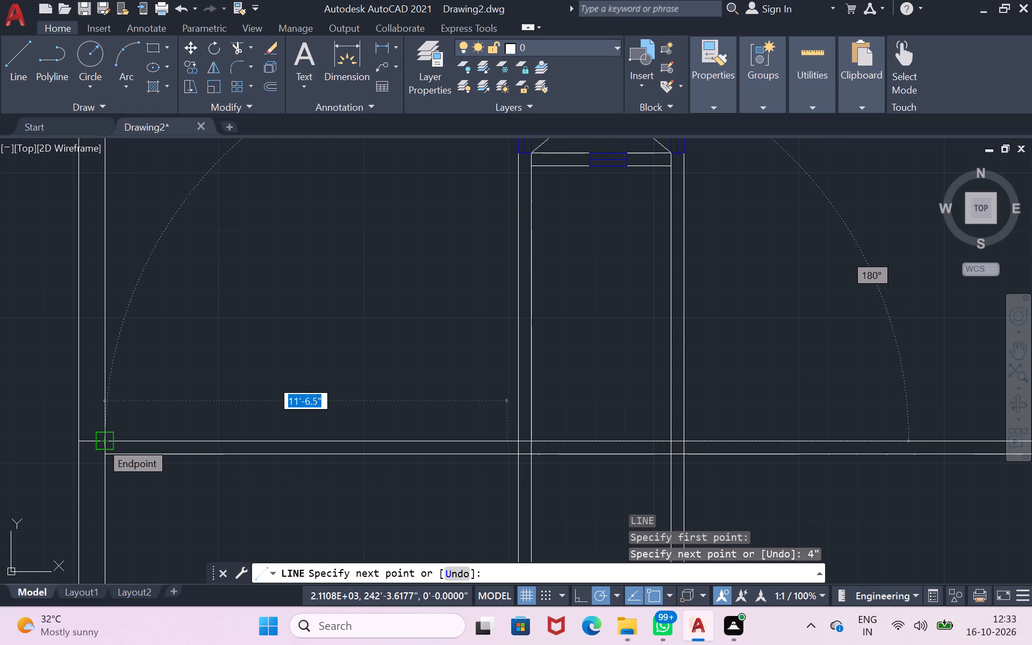
{"action": "scroll", "coordinate": [481, 476], "scroll_direction": "up", "scroll_amount": 1}
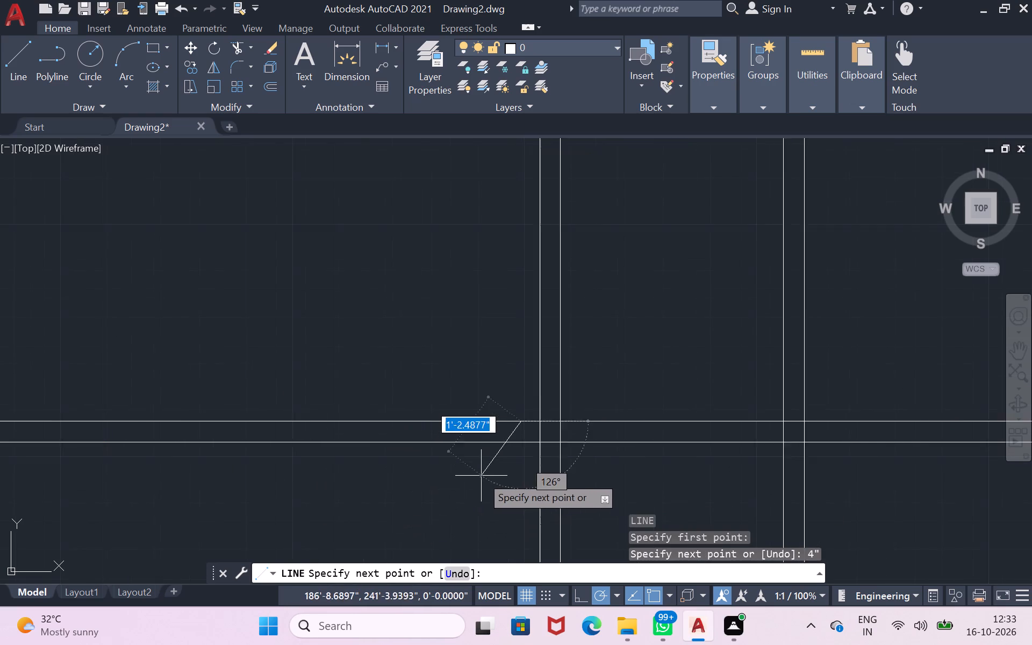
{"action": "scroll", "coordinate": [481, 476], "scroll_direction": "up", "scroll_amount": 1}
{"action": "left_click", "coordinate": [543, 421]}
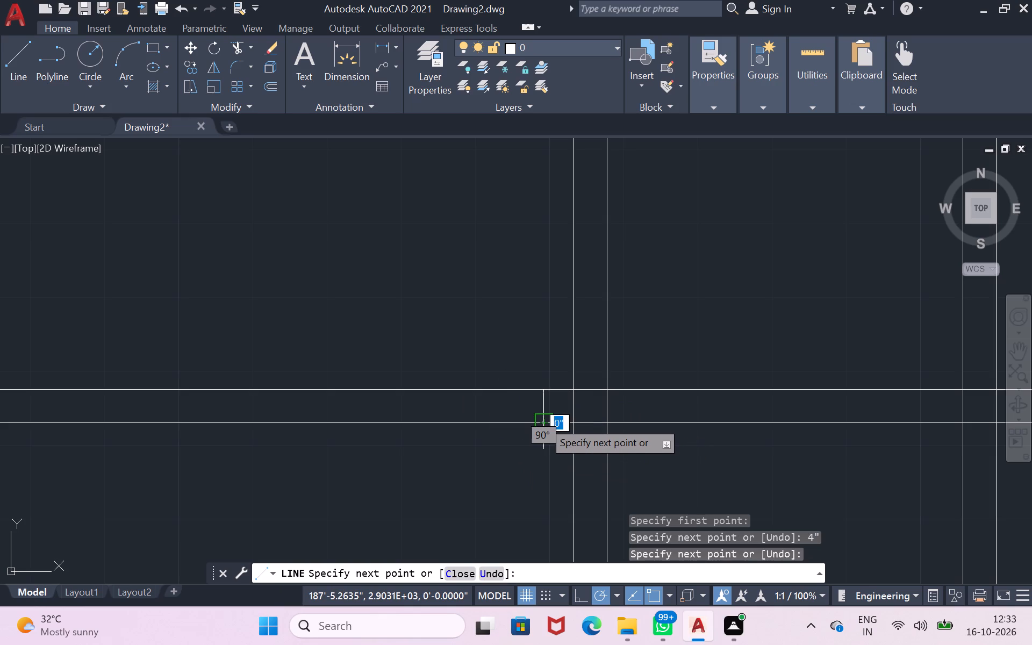
{"action": "key", "text": "Return"}
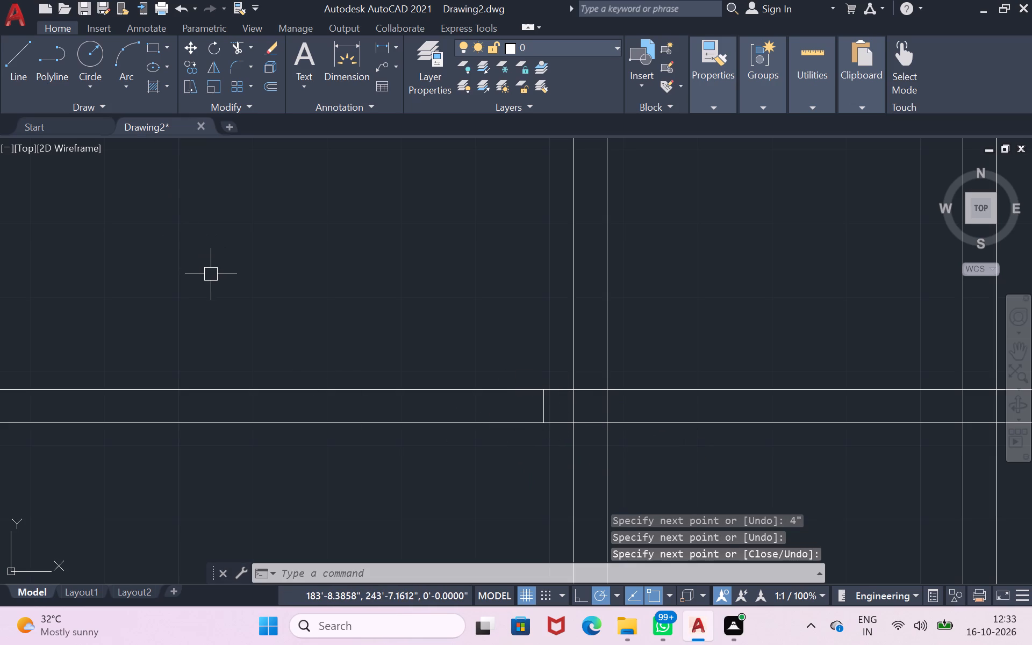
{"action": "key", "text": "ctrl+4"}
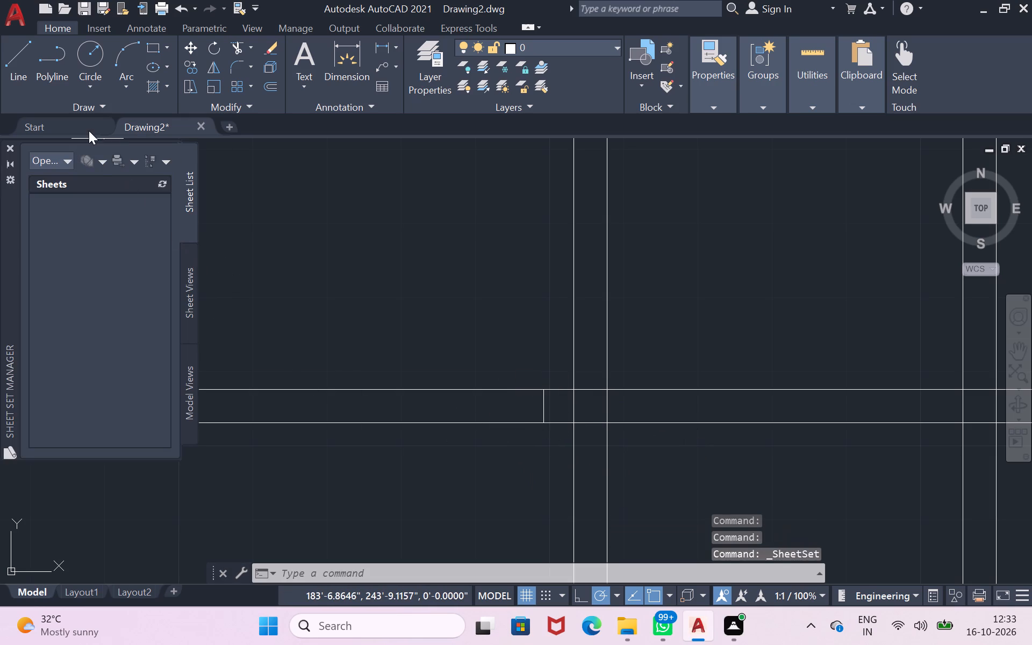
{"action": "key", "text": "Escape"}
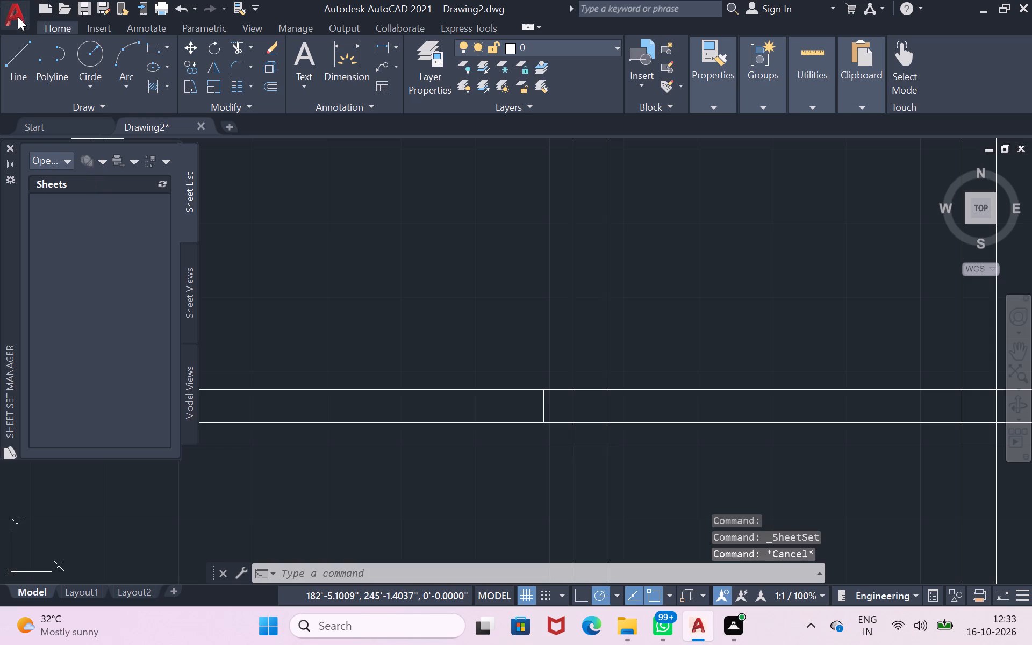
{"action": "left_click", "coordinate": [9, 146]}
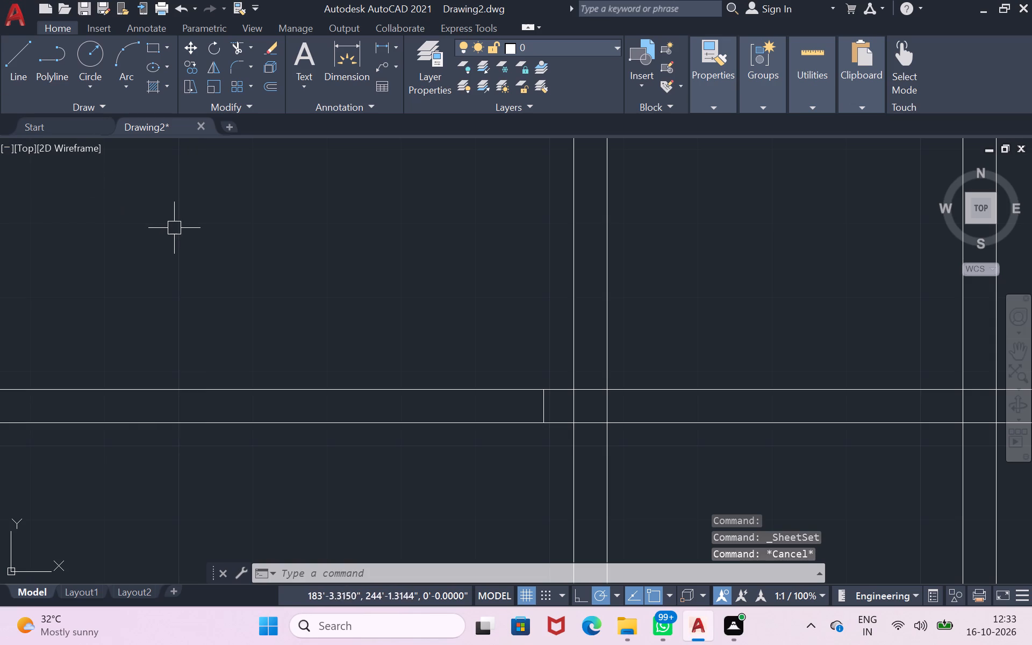
Insert three Door - Imperial blocks from the Architectural tool palette: two above the horizontal partition and one below it, farther east.
{"action": "key", "text": "ctrl+3"}
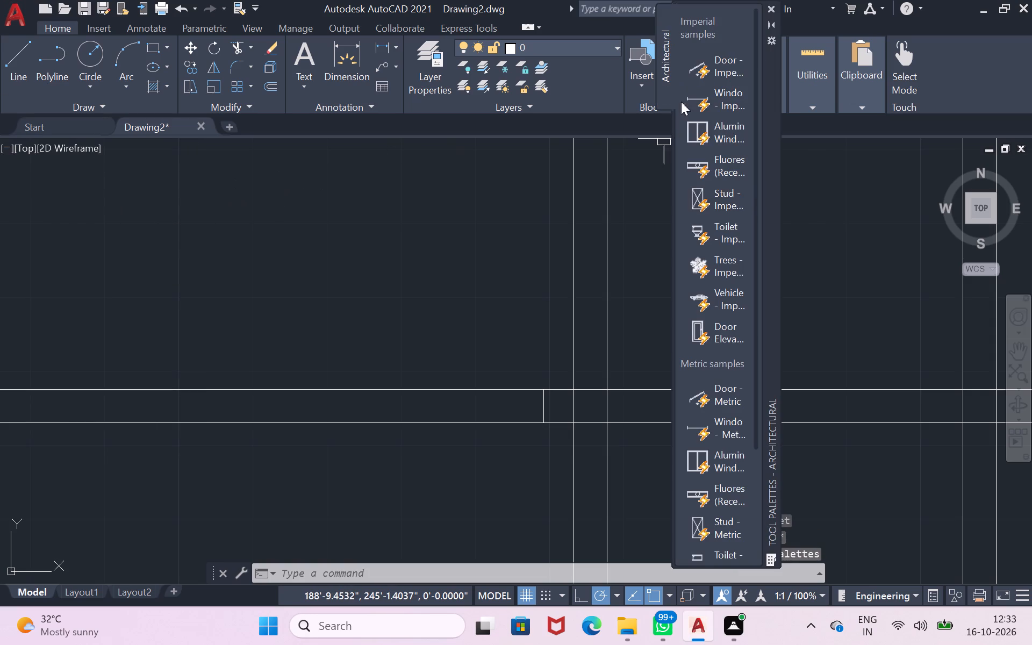
{"action": "left_click", "coordinate": [704, 75]}
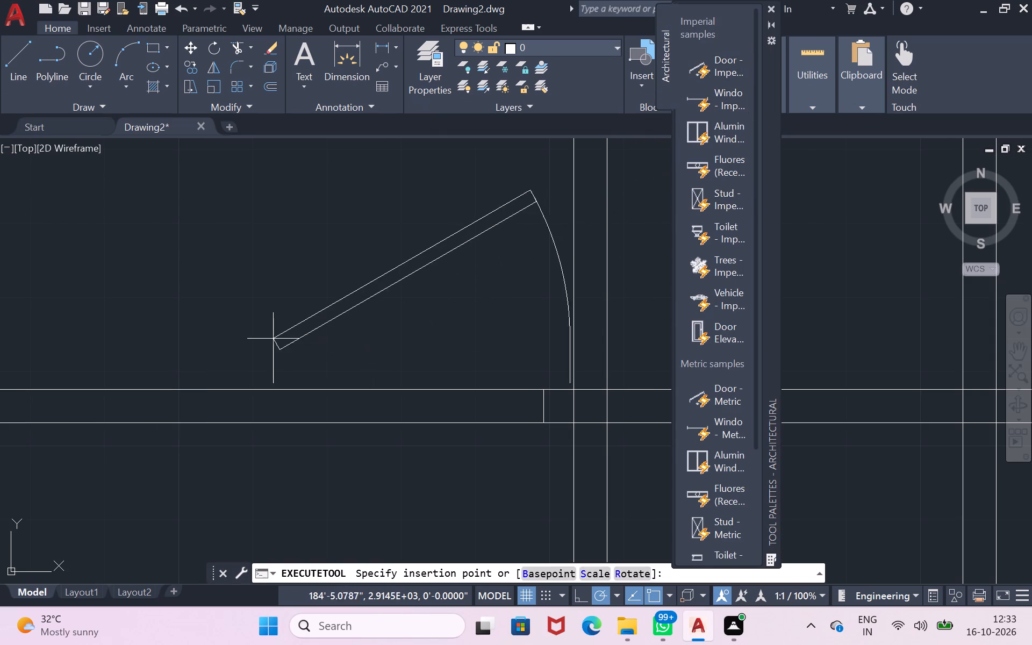
{"action": "left_click", "coordinate": [249, 332]}
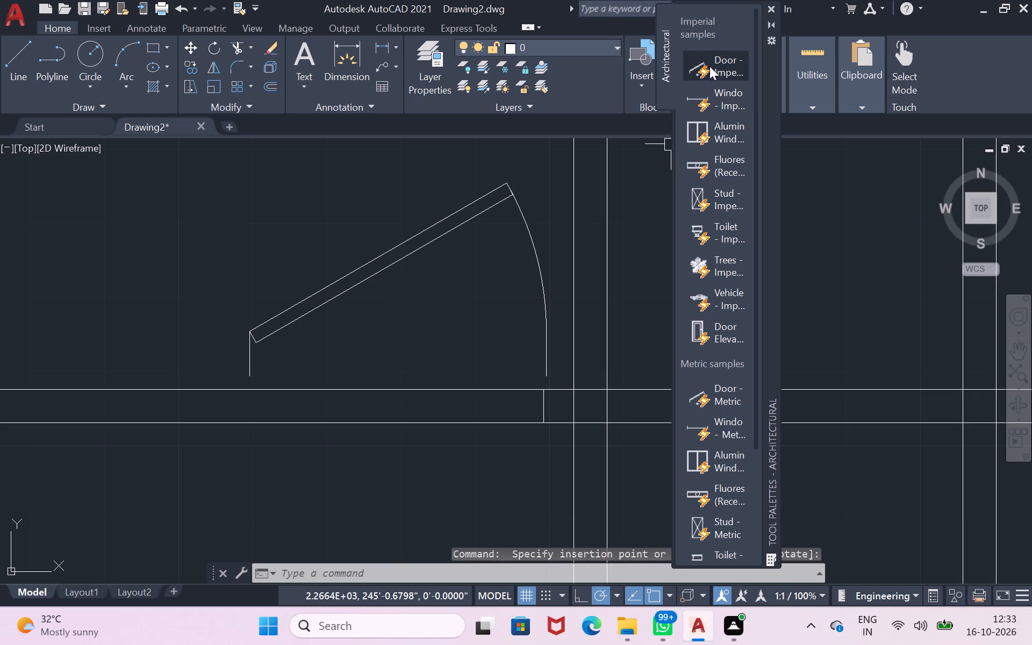
{"action": "left_click", "coordinate": [710, 62]}
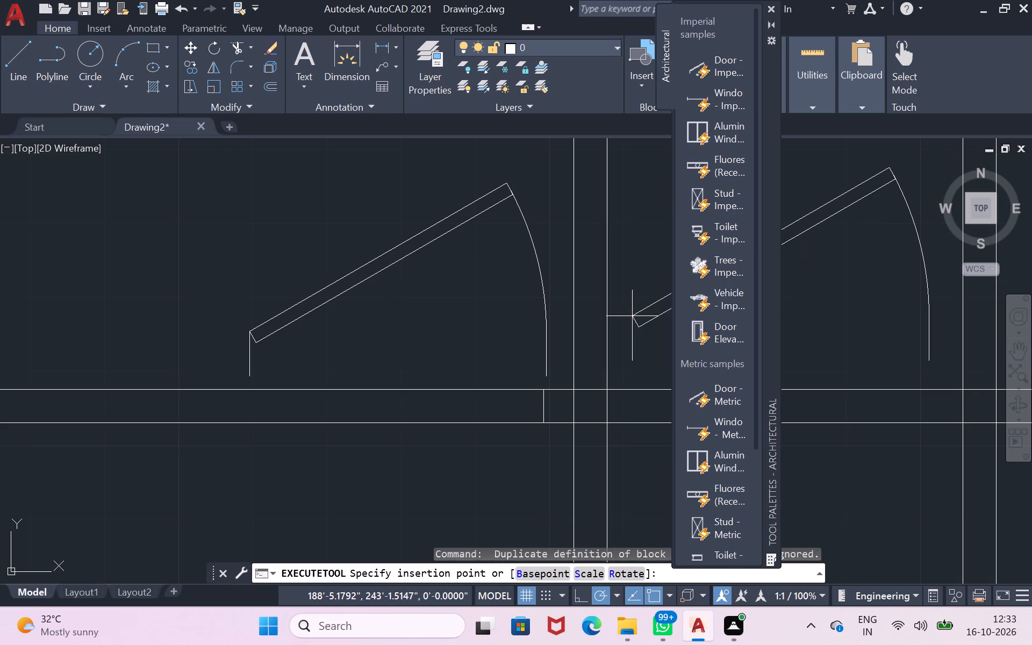
{"action": "left_click", "coordinate": [632, 316]}
{"action": "left_click", "coordinate": [705, 69]}
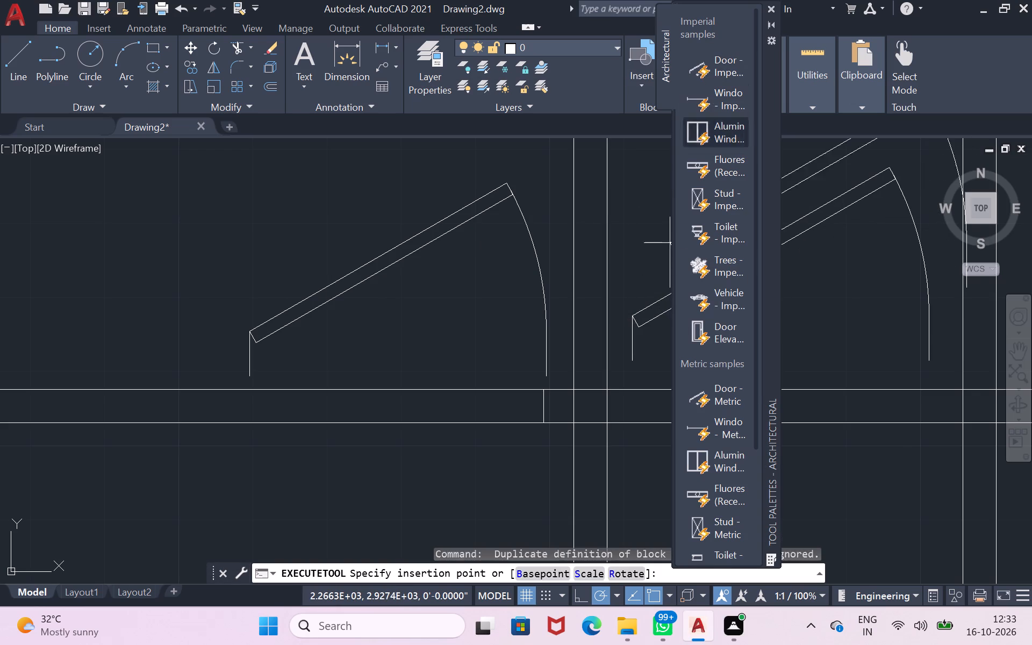
{"action": "left_click", "coordinate": [829, 501]}
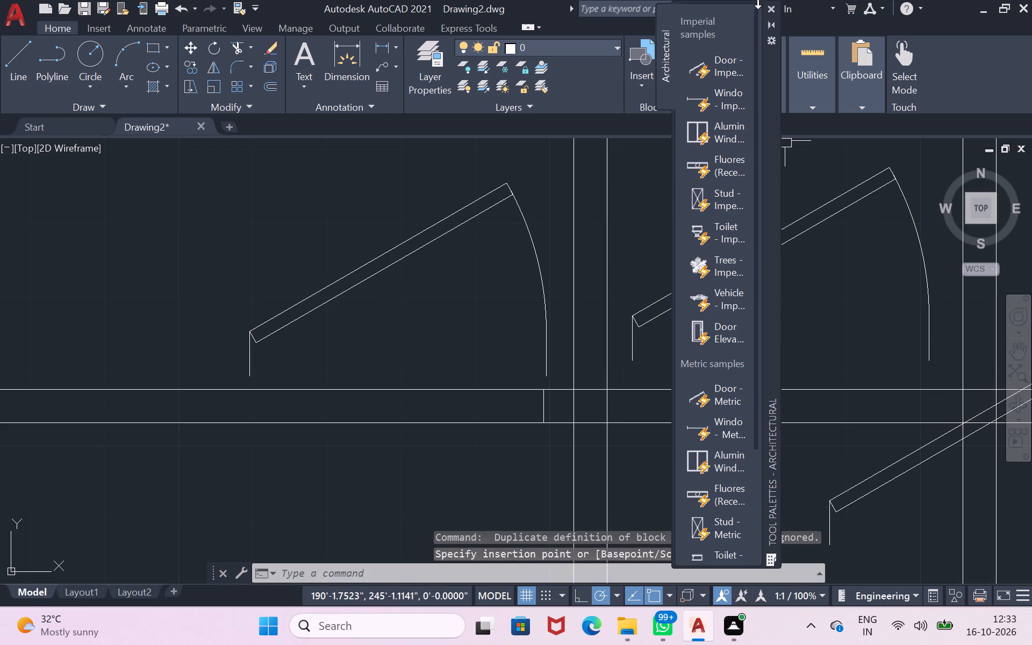
{"action": "left_click", "coordinate": [774, 7]}
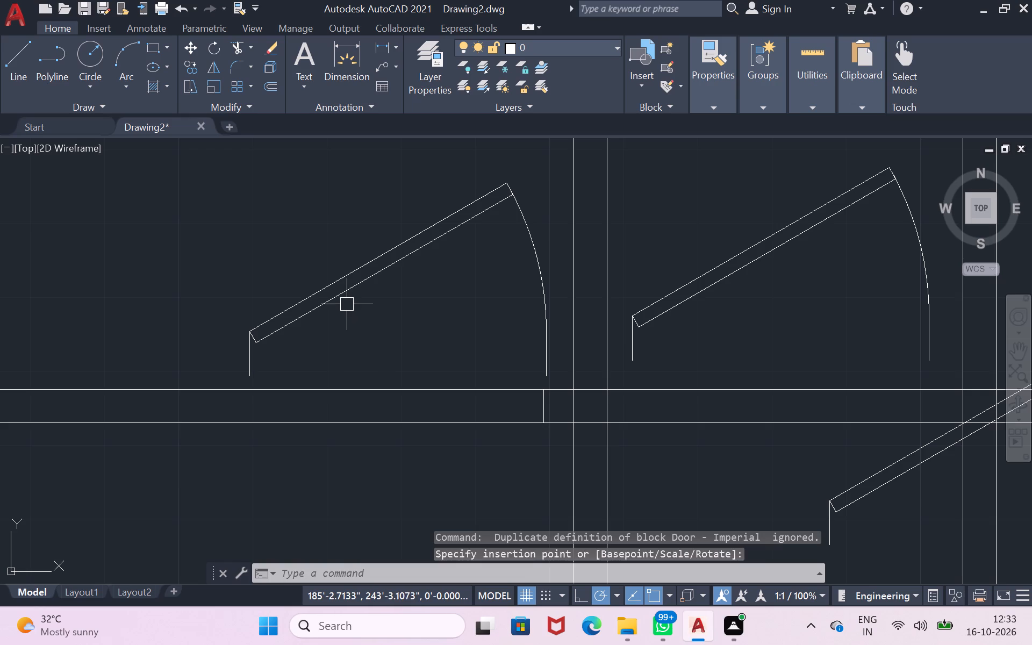
Set the westernmost door block to Open 90º.
{"action": "left_click", "coordinate": [347, 303]}
{"action": "left_click", "coordinate": [344, 299]}
{"action": "left_click", "coordinate": [338, 293]}
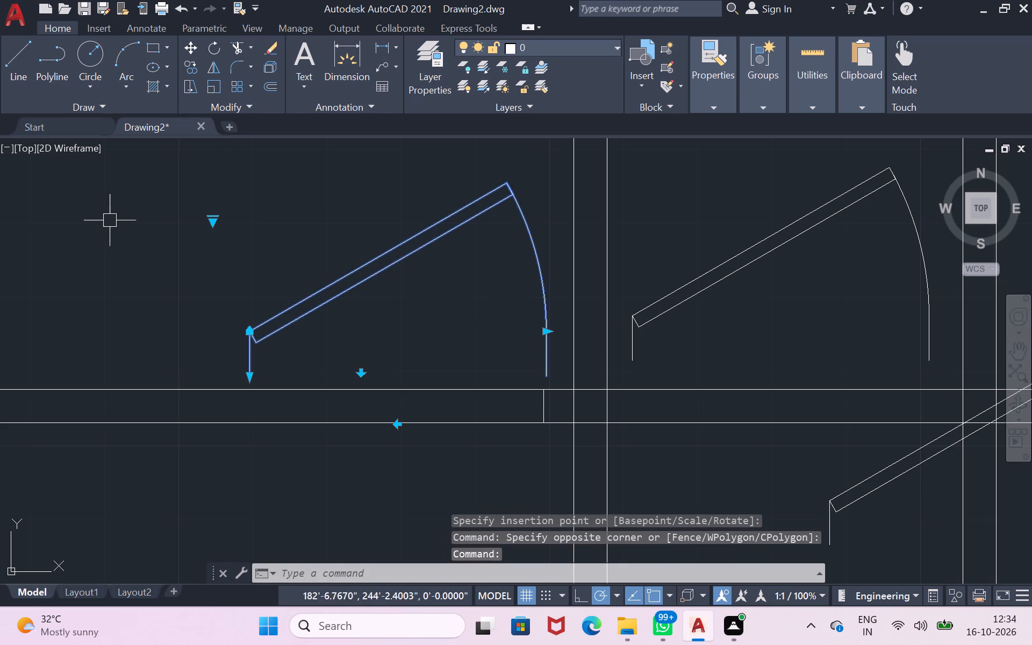
{"action": "left_click", "coordinate": [214, 221]}
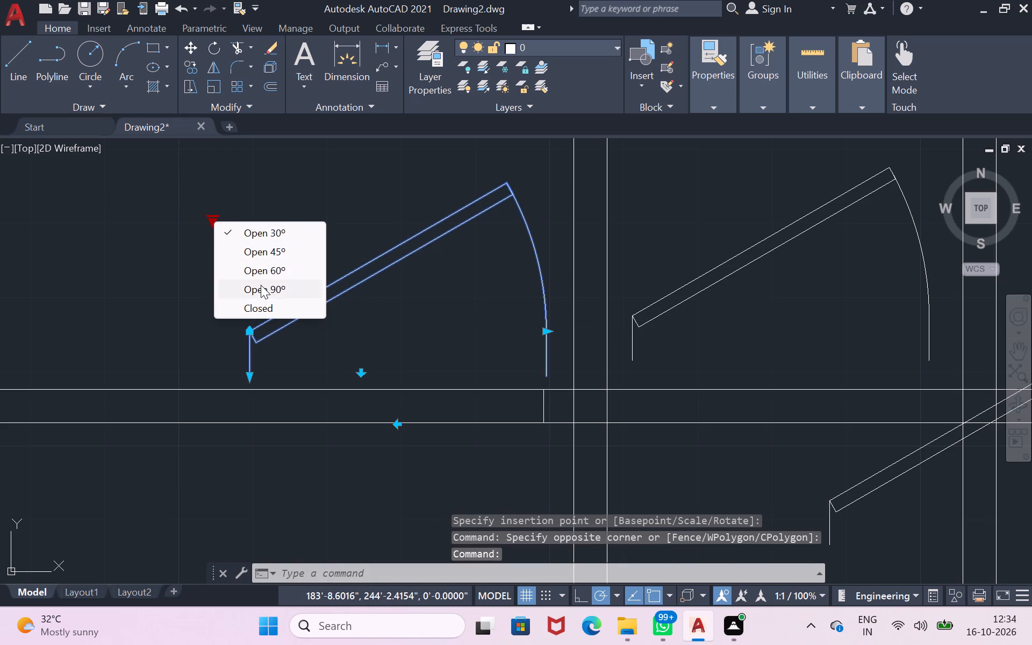
{"action": "left_click", "coordinate": [261, 286]}
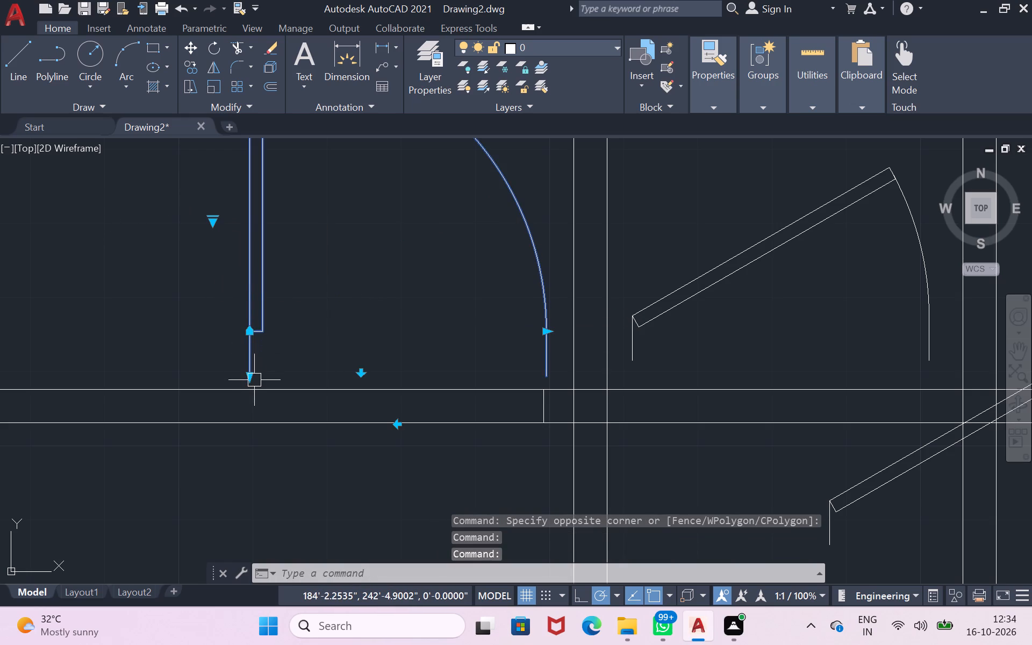
Resize the westernmost door block to a 4" wall thickness and a slightly narrower opening width.
{"action": "left_click_drag", "start_coordinate": [252, 379], "coordinate": [252, 360]}
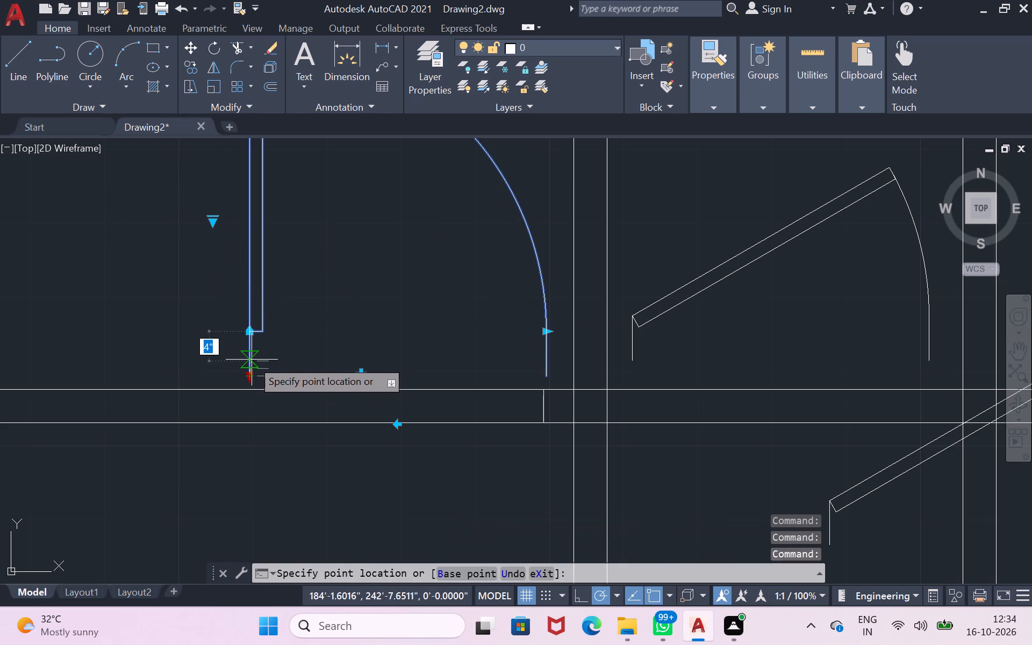
{"action": "left_click_drag", "start_coordinate": [252, 360], "coordinate": [252, 359]}
{"action": "left_click", "coordinate": [252, 359]}
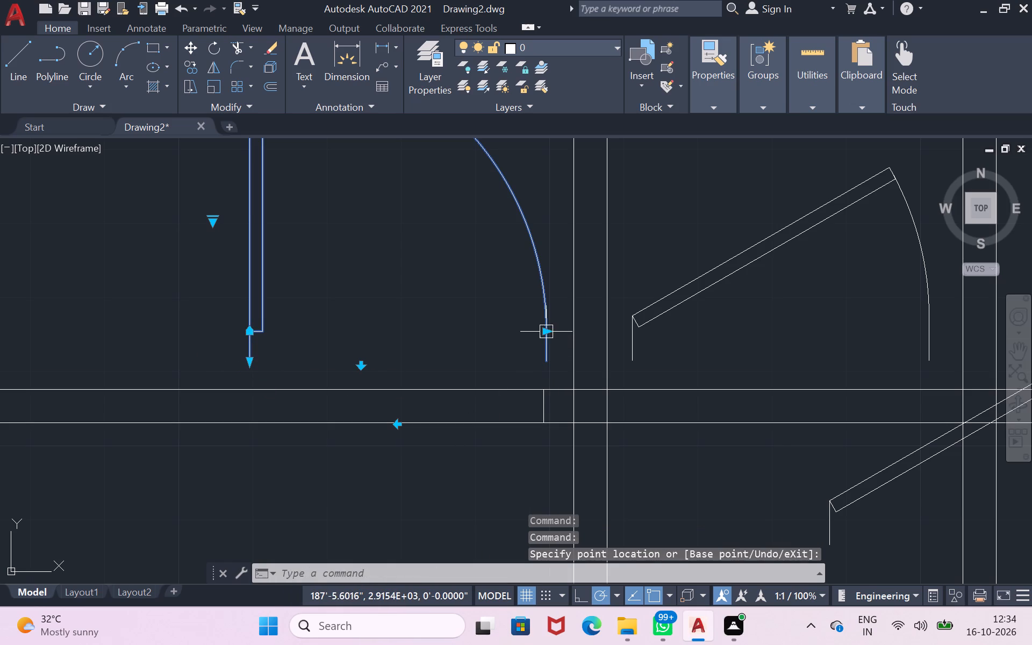
{"action": "left_click_drag", "start_coordinate": [545, 333], "coordinate": [513, 333]}
{"action": "left_click", "coordinate": [513, 332]}
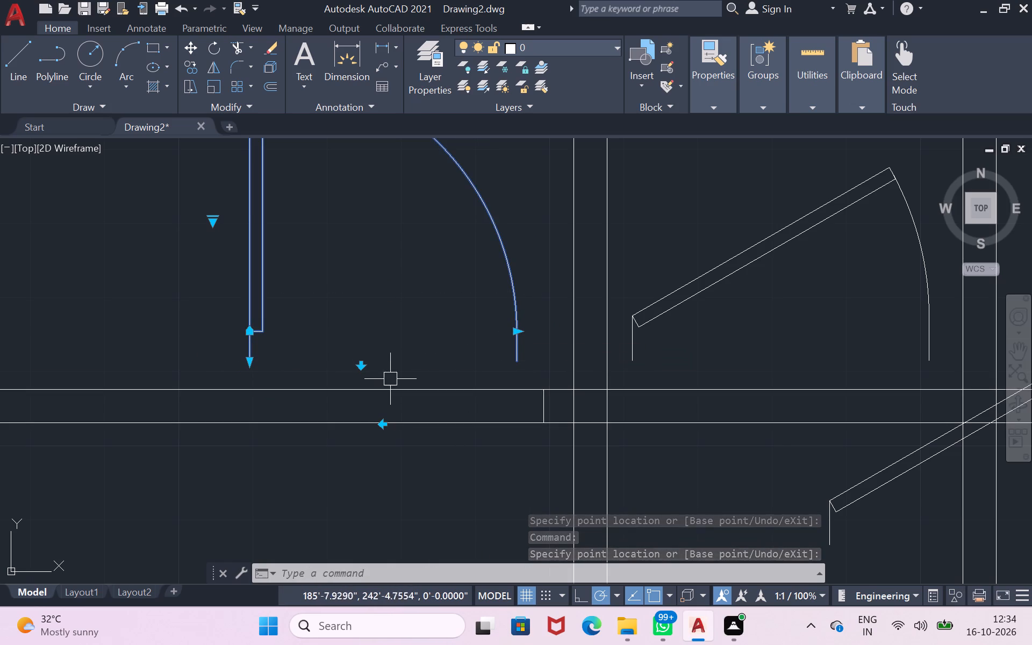
Flip the westernmost door block so that its leaf hinges on the east side.
{"action": "left_click", "coordinate": [386, 425]}
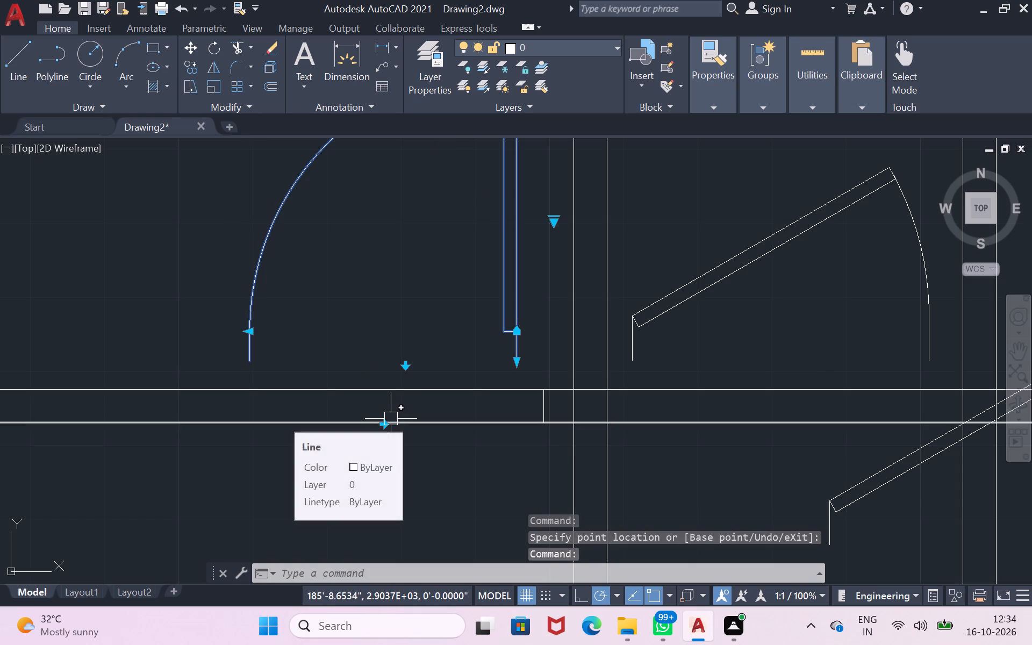
Move the westernmost door block into the horizontal partition, with its hinge jamb aligned to the short vertical jamb line.
{"action": "left_click_drag", "start_coordinate": [510, 306], "coordinate": [518, 321]}
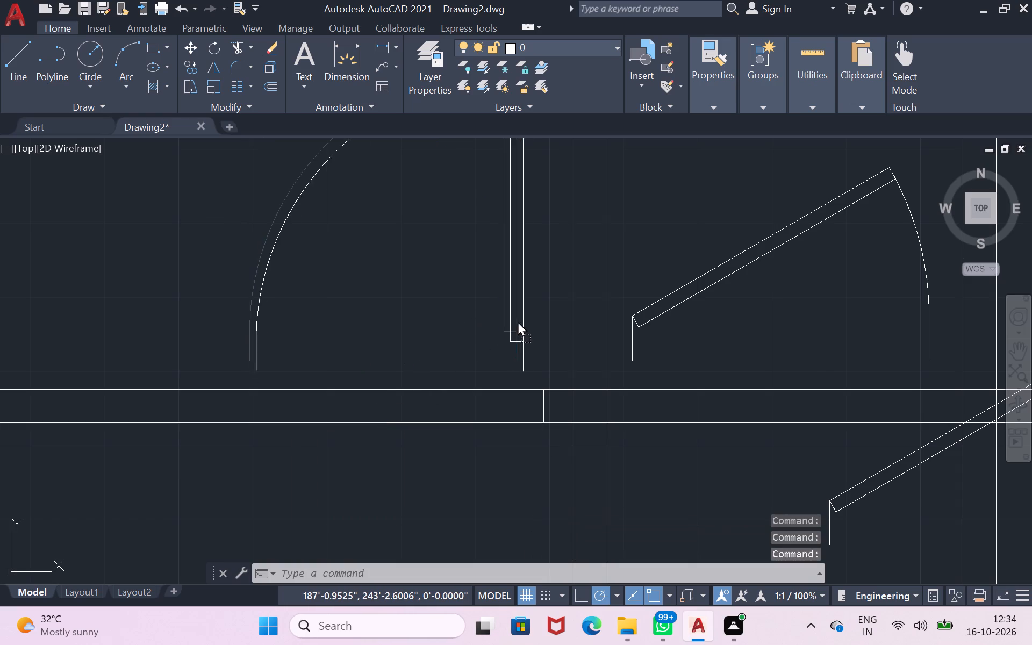
{"action": "left_click_drag", "start_coordinate": [518, 321], "coordinate": [532, 364]}
{"action": "scroll", "coordinate": [532, 364], "scroll_direction": "up", "scroll_amount": 2}
{"action": "scroll", "coordinate": [536, 461], "scroll_direction": "up", "scroll_amount": 1}
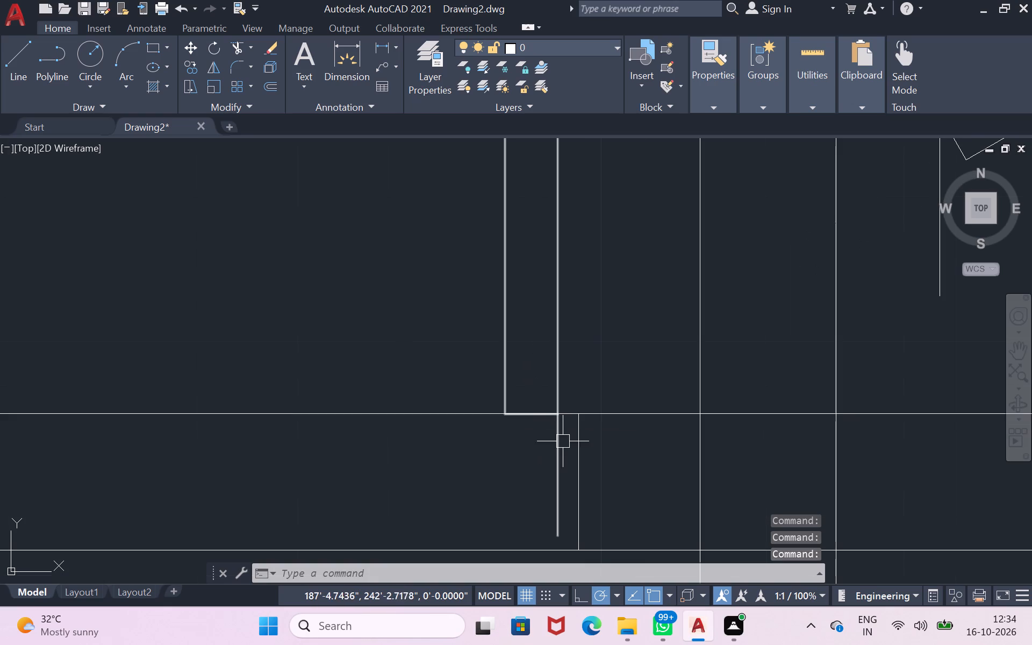
{"action": "left_click", "coordinate": [559, 388]}
{"action": "key", "text": "m"}
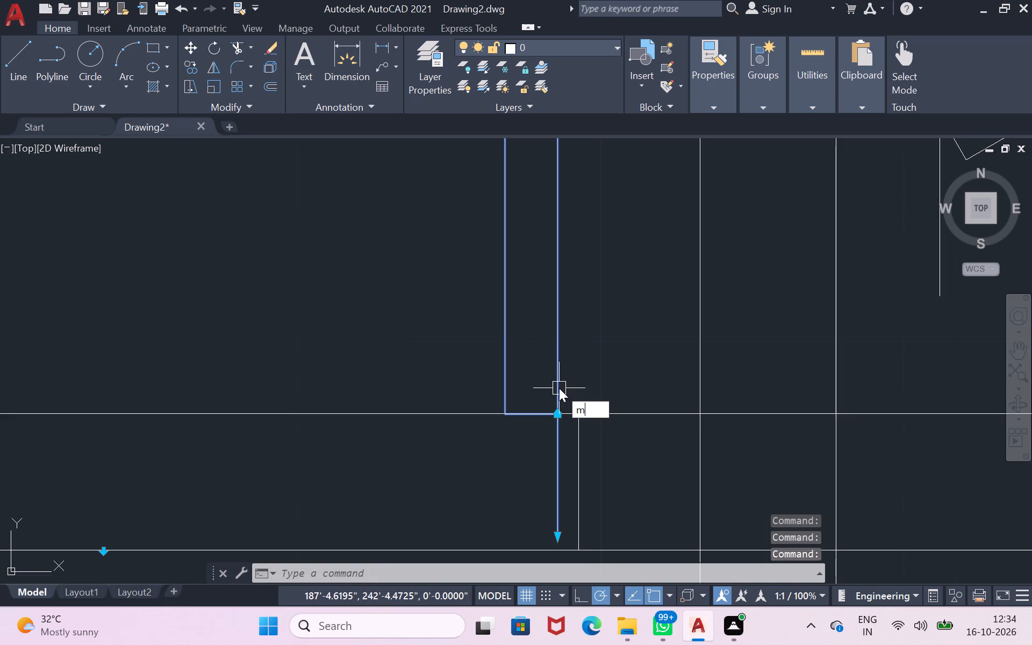
{"action": "key", "text": "Return"}
{"action": "left_click", "coordinate": [559, 388]}
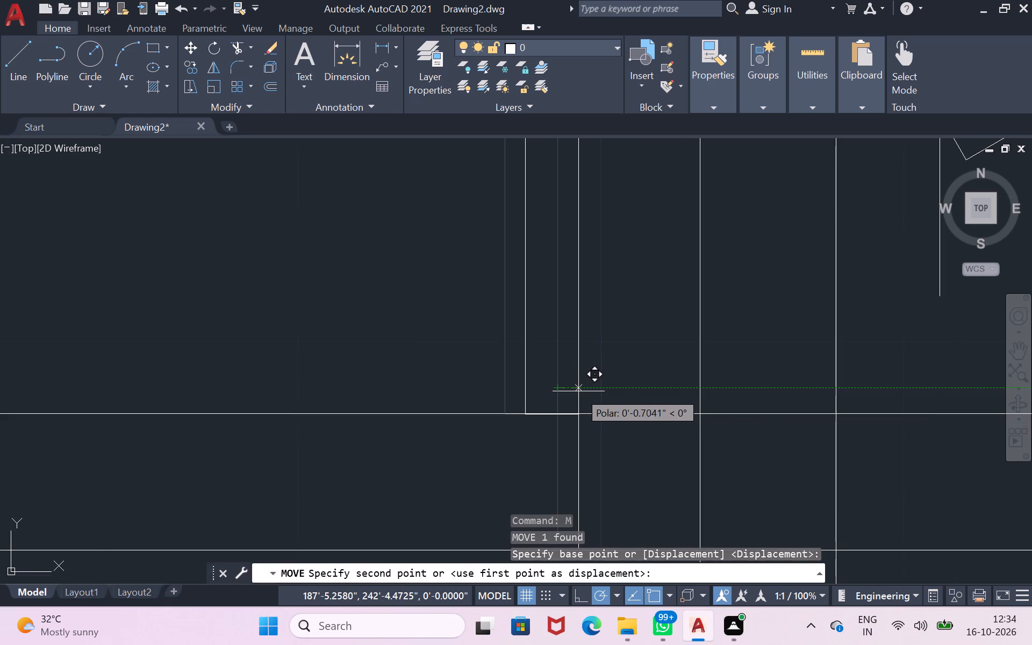
{"action": "left_click", "coordinate": [578, 391]}
Draw a vertical line about 0.48" long from the door's east jamb end to the partition's lower face.
{"action": "scroll", "coordinate": [585, 387], "scroll_direction": "down", "scroll_amount": 2}
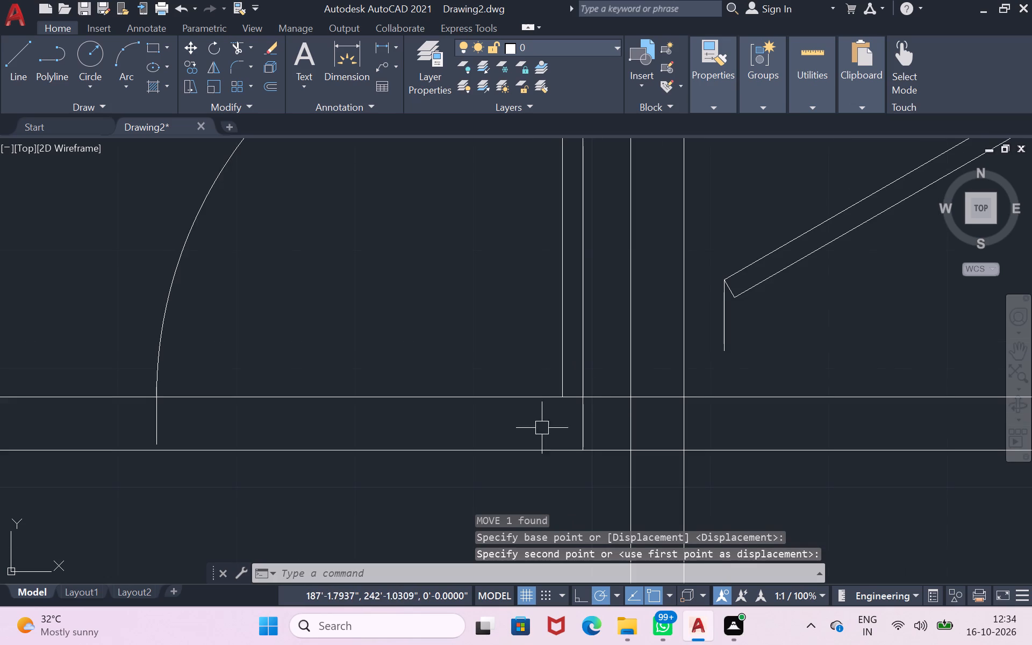
{"action": "scroll", "coordinate": [572, 455], "scroll_direction": "up", "scroll_amount": 3}
{"action": "scroll", "coordinate": [612, 426], "scroll_direction": "up", "scroll_amount": 2}
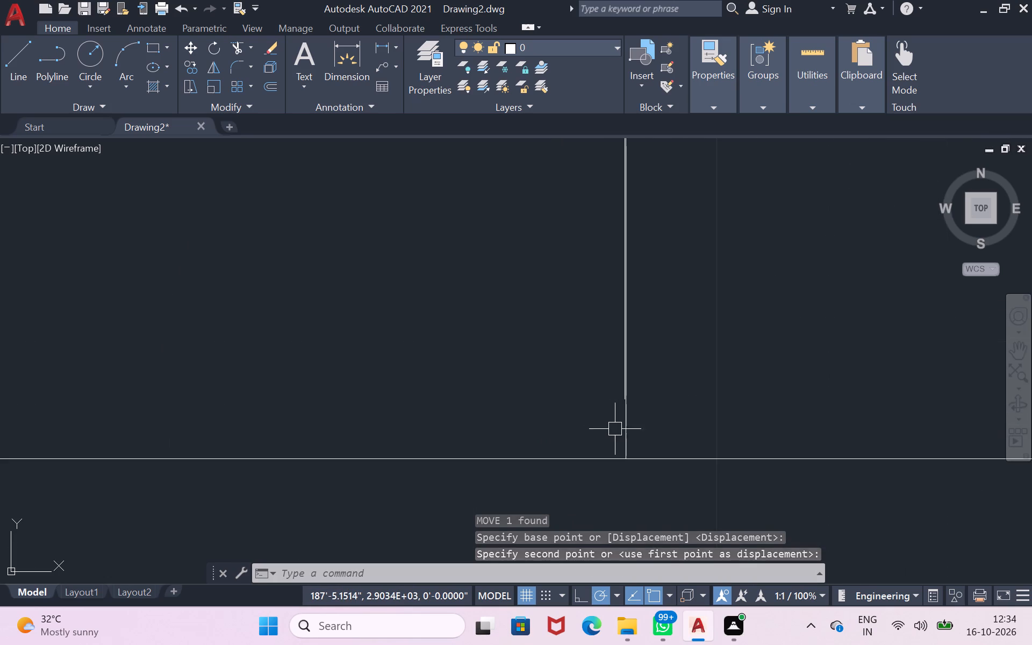
{"action": "scroll", "coordinate": [621, 442], "scroll_direction": "up", "scroll_amount": 2}
{"action": "left_click", "coordinate": [20, 67]}
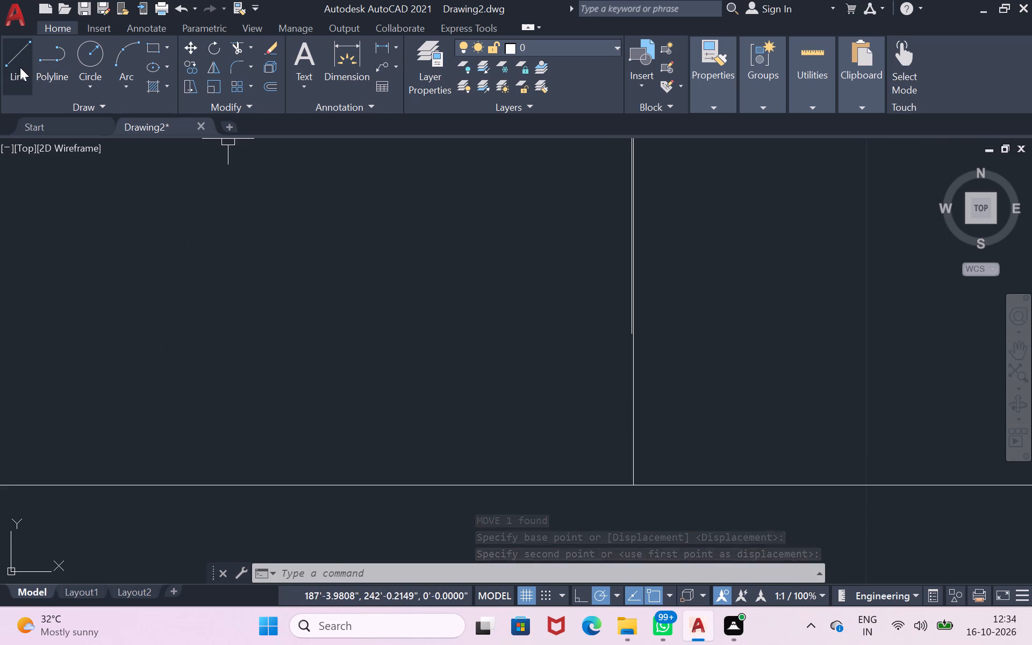
{"action": "left_click", "coordinate": [633, 333]}
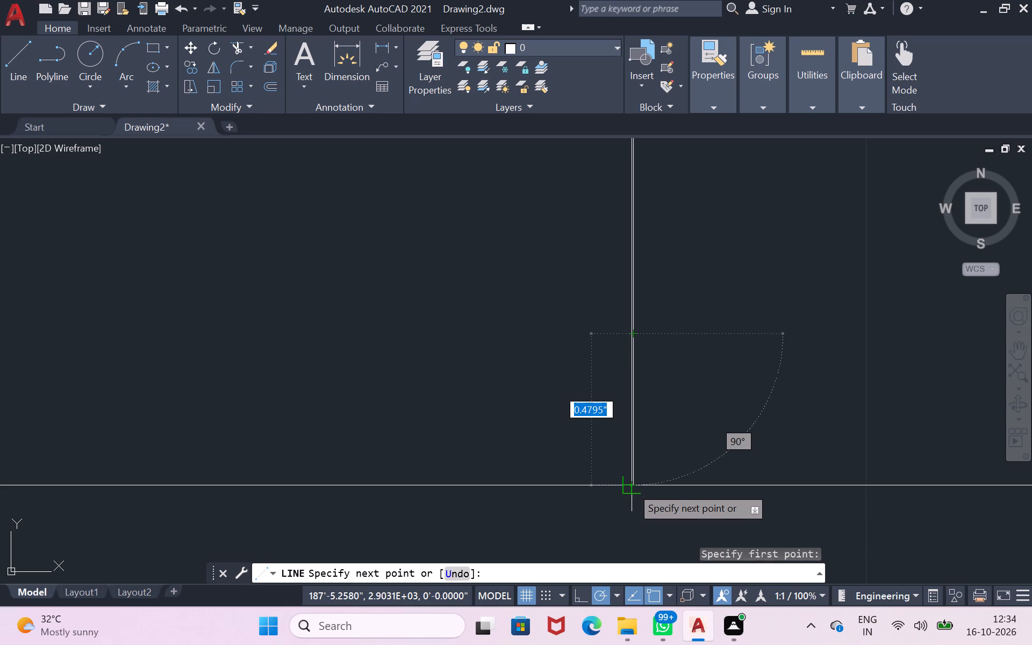
{"action": "left_click", "coordinate": [631, 486]}
{"action": "key", "text": "Return"}
Erase the old short vertical jamb line just east of the door's hinge jamb.
{"action": "scroll", "coordinate": [639, 471], "scroll_direction": "up", "scroll_amount": 3}
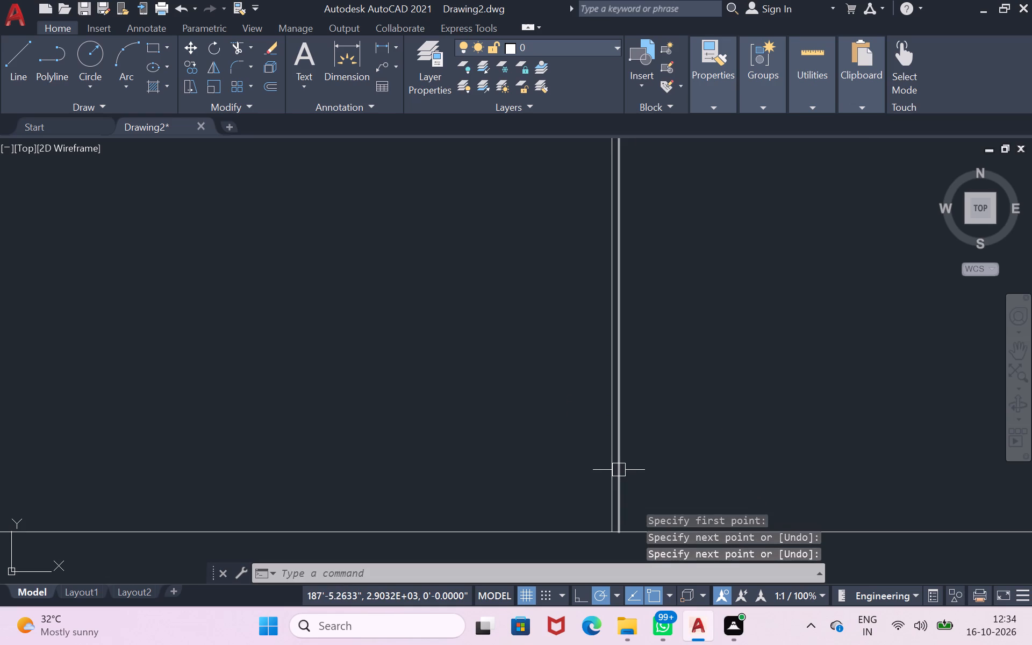
{"action": "left_click", "coordinate": [619, 470]}
{"action": "key", "text": "Delete"}
{"action": "key", "text": "Delete"}
Draw a short vertical line from the door's west jamb end to the partition's lower face.
{"action": "scroll", "coordinate": [619, 470], "scroll_direction": "down", "scroll_amount": 4}
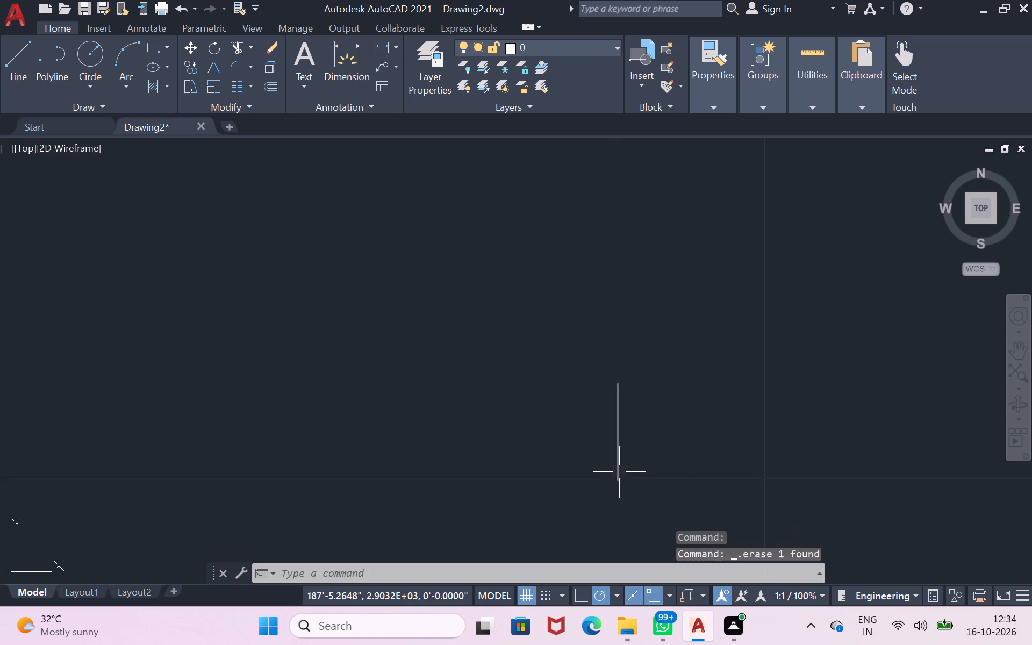
{"action": "scroll", "coordinate": [619, 472], "scroll_direction": "down", "scroll_amount": 4}
{"action": "scroll", "coordinate": [388, 435], "scroll_direction": "down", "scroll_amount": 3}
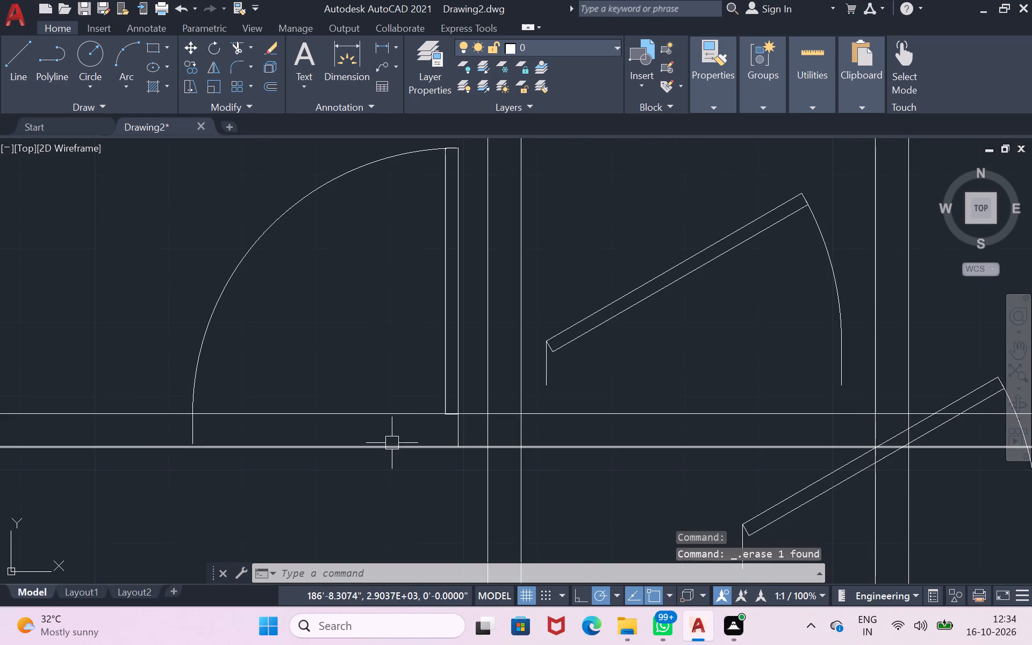
{"action": "scroll", "coordinate": [177, 443], "scroll_direction": "up", "scroll_amount": 3}
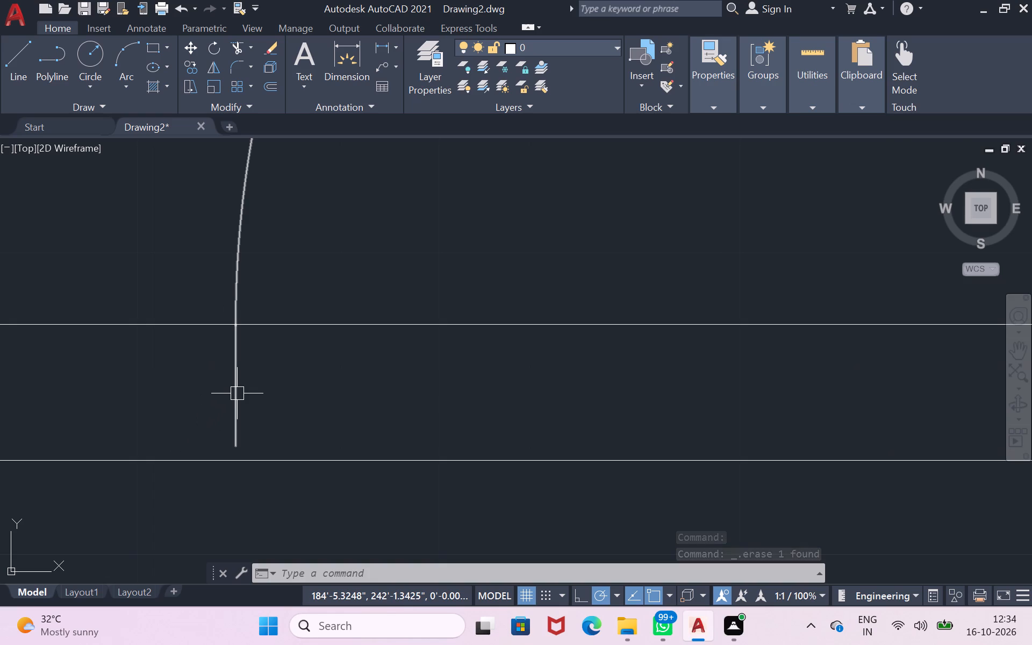
{"action": "scroll", "coordinate": [118, 236], "scroll_direction": "up", "scroll_amount": 1}
{"action": "left_click", "coordinate": [9, 75]}
{"action": "scroll", "coordinate": [167, 288], "scroll_direction": "down", "scroll_amount": 2}
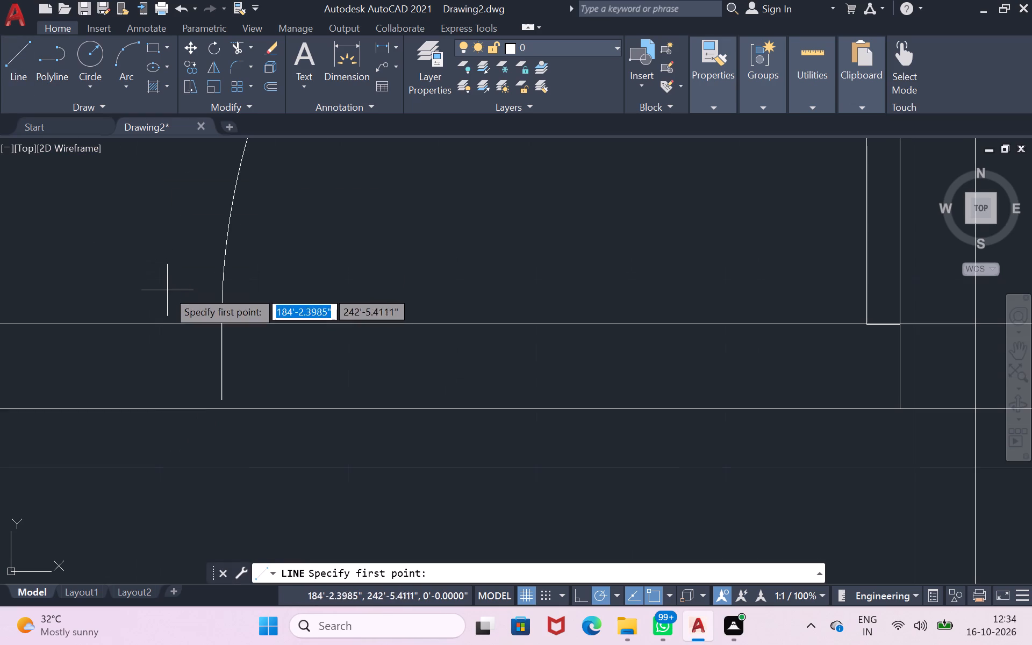
{"action": "scroll", "coordinate": [212, 420], "scroll_direction": "up", "scroll_amount": 3}
{"action": "left_click", "coordinate": [252, 341]}
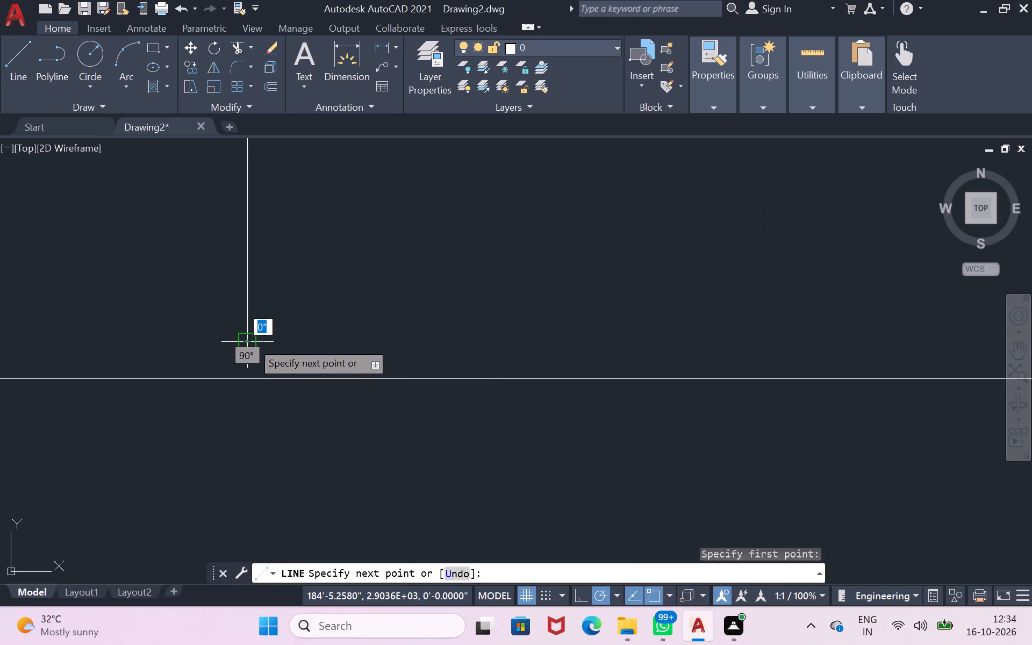
{"action": "left_click", "coordinate": [252, 378]}
{"action": "key", "text": "Return"}
Set the door block between the two vertical partitions to a 4" wall thickness and Open 90º.
{"action": "scroll", "coordinate": [257, 375], "scroll_direction": "down", "scroll_amount": 2}
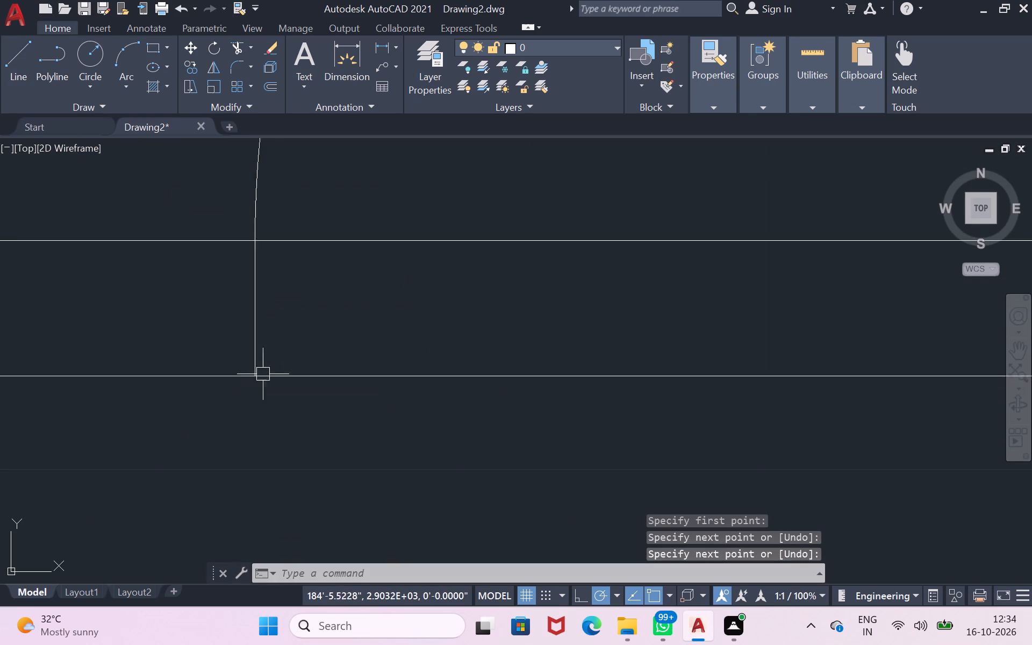
{"action": "scroll", "coordinate": [263, 374], "scroll_direction": "down", "scroll_amount": 2}
{"action": "scroll", "coordinate": [343, 331], "scroll_direction": "down", "scroll_amount": 2}
{"action": "scroll", "coordinate": [582, 282], "scroll_direction": "down", "scroll_amount": 2}
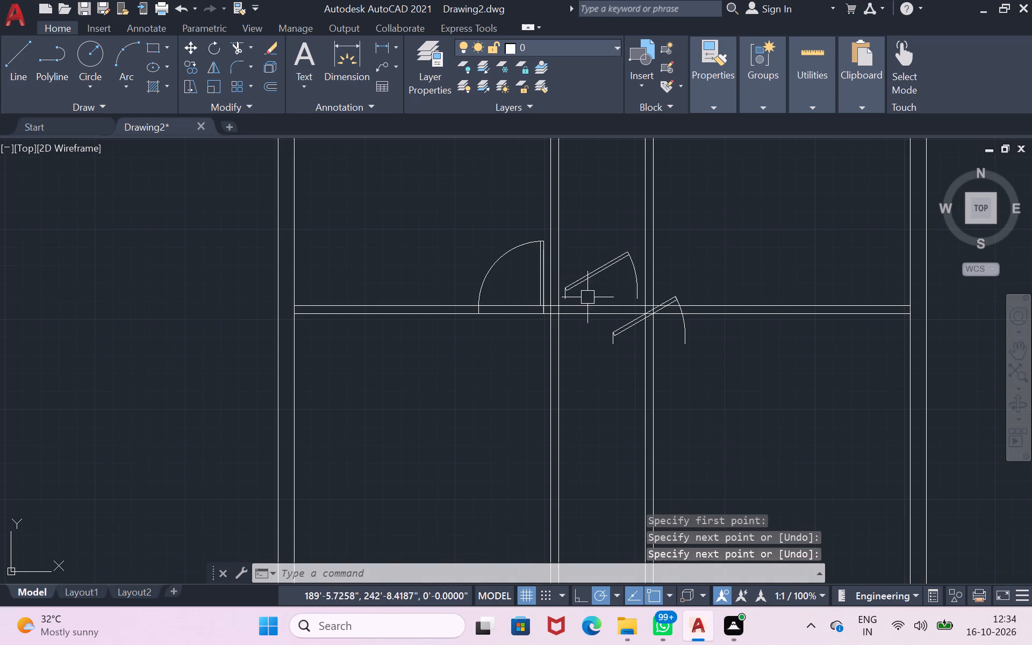
{"action": "scroll", "coordinate": [671, 313], "scroll_direction": "down", "scroll_amount": 2}
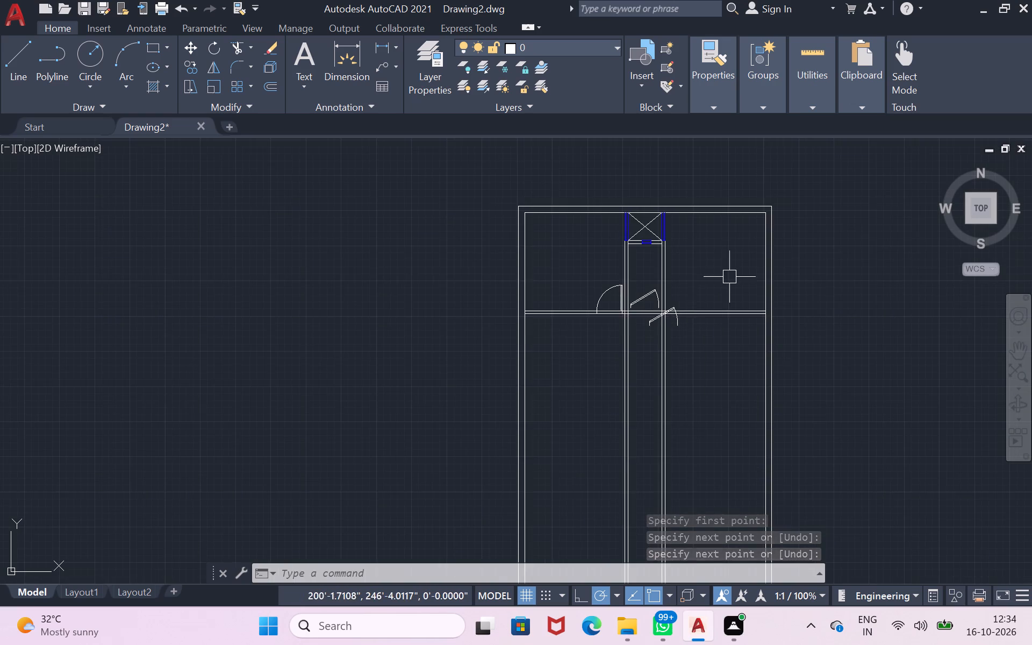
{"action": "scroll", "coordinate": [721, 289], "scroll_direction": "up", "scroll_amount": 3}
{"action": "scroll", "coordinate": [620, 395], "scroll_direction": "up", "scroll_amount": 1}
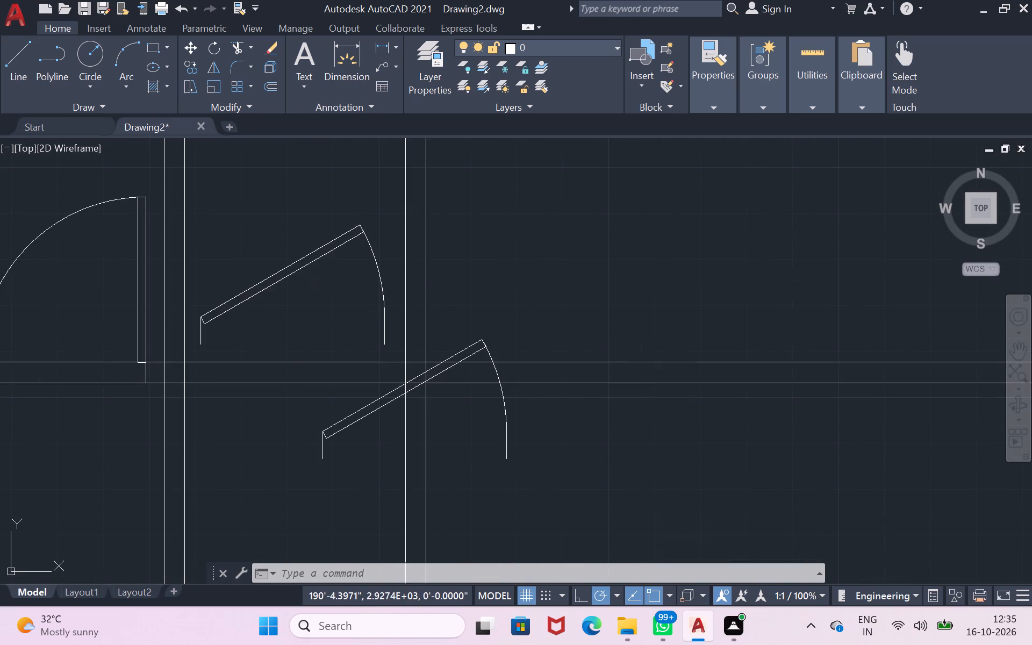
{"action": "left_click", "coordinate": [307, 271]}
{"action": "left_click_drag", "start_coordinate": [200, 346], "coordinate": [206, 333]}
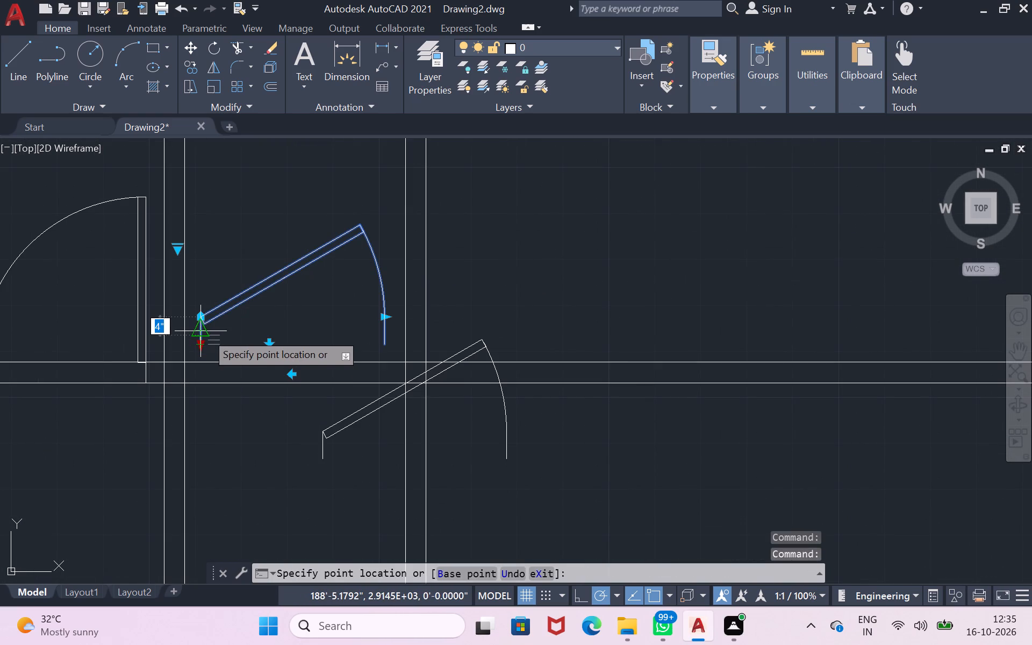
{"action": "left_click_drag", "start_coordinate": [206, 333], "coordinate": [206, 331]}
{"action": "left_click", "coordinate": [206, 331]}
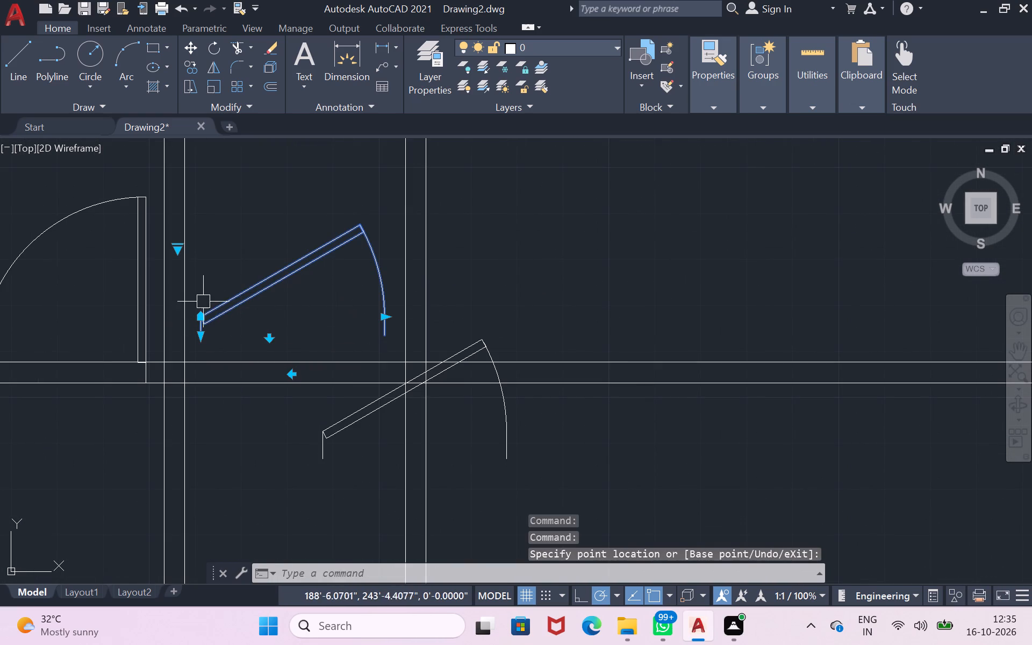
{"action": "left_click", "coordinate": [178, 250]}
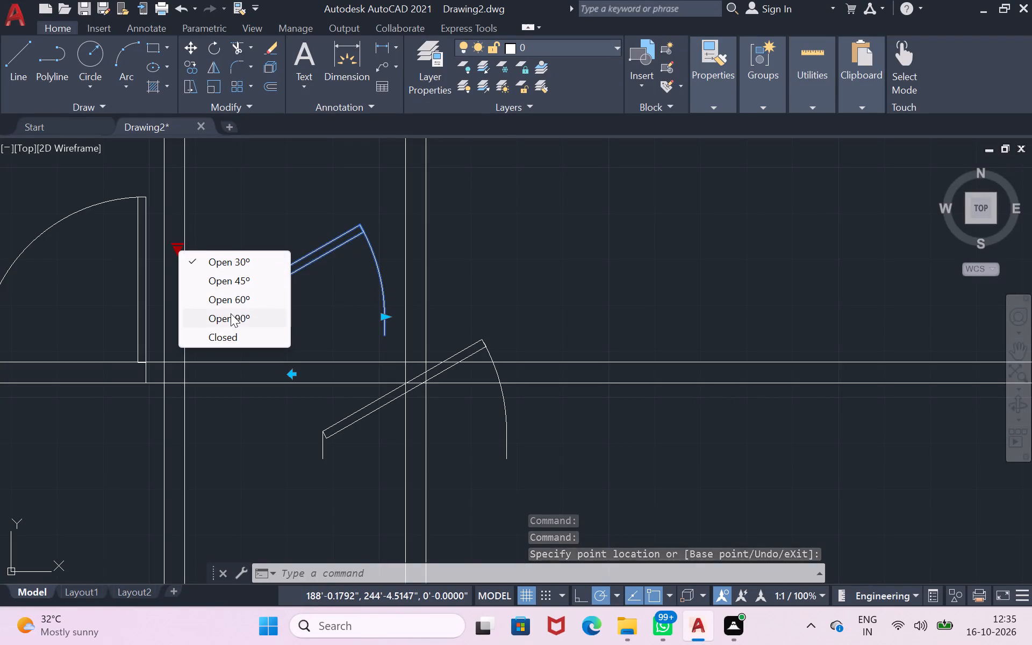
{"action": "left_click", "coordinate": [231, 313]}
Narrow the opening of the door between the vertical partitions and flip its leaf to hang on the east side.
{"action": "left_click_drag", "start_coordinate": [388, 317], "coordinate": [337, 310]}
{"action": "left_click", "coordinate": [337, 310]}
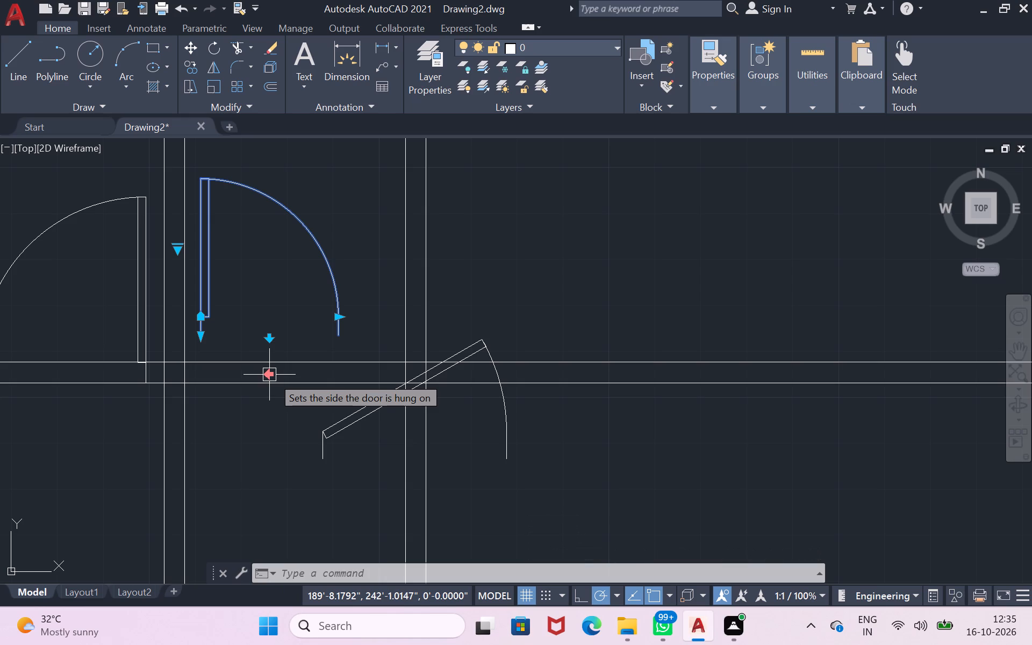
{"action": "left_click", "coordinate": [271, 374]}
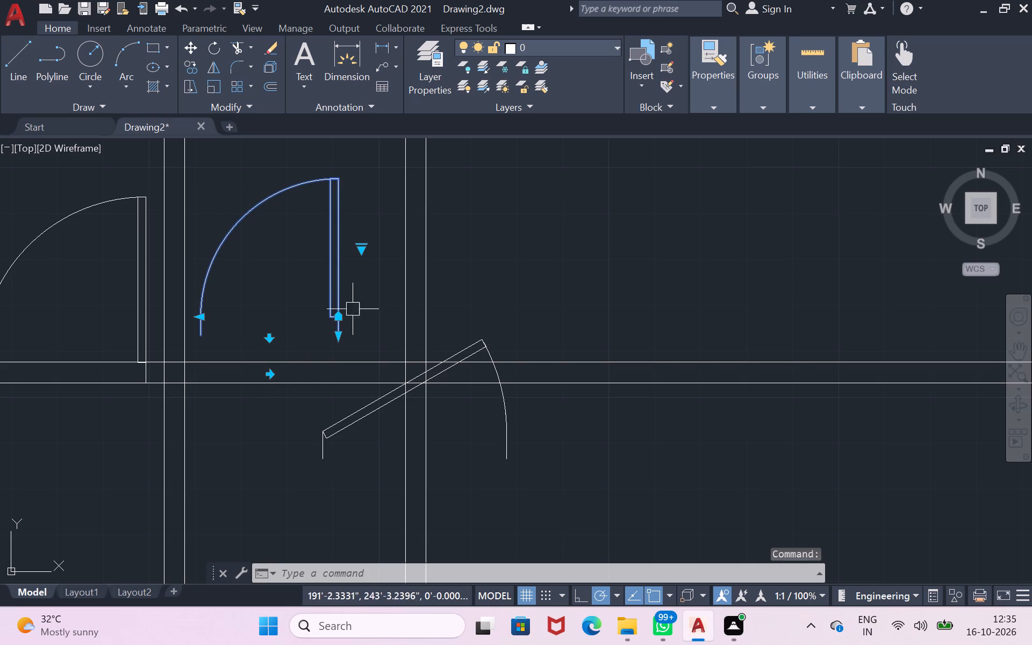
Move the middle door block east, placing it just west of the eastern vertical partition and above the horizontal partition.
{"action": "left_click_drag", "start_coordinate": [336, 288], "coordinate": [388, 284]}
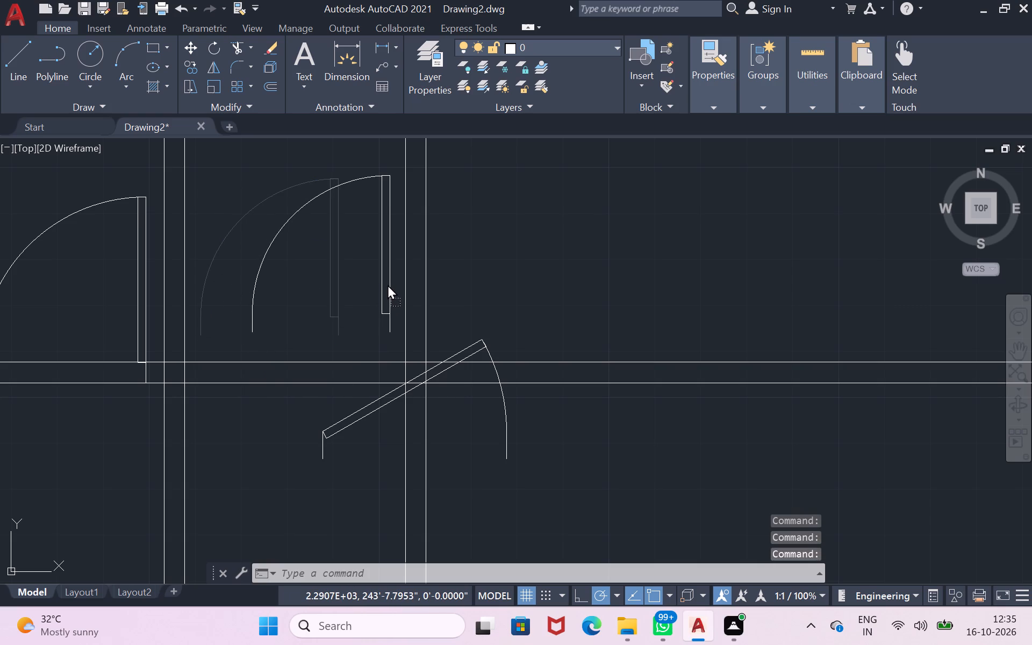
{"action": "left_click_drag", "start_coordinate": [388, 284], "coordinate": [404, 273]}
{"action": "left_click_drag", "start_coordinate": [404, 273], "coordinate": [402, 274]}
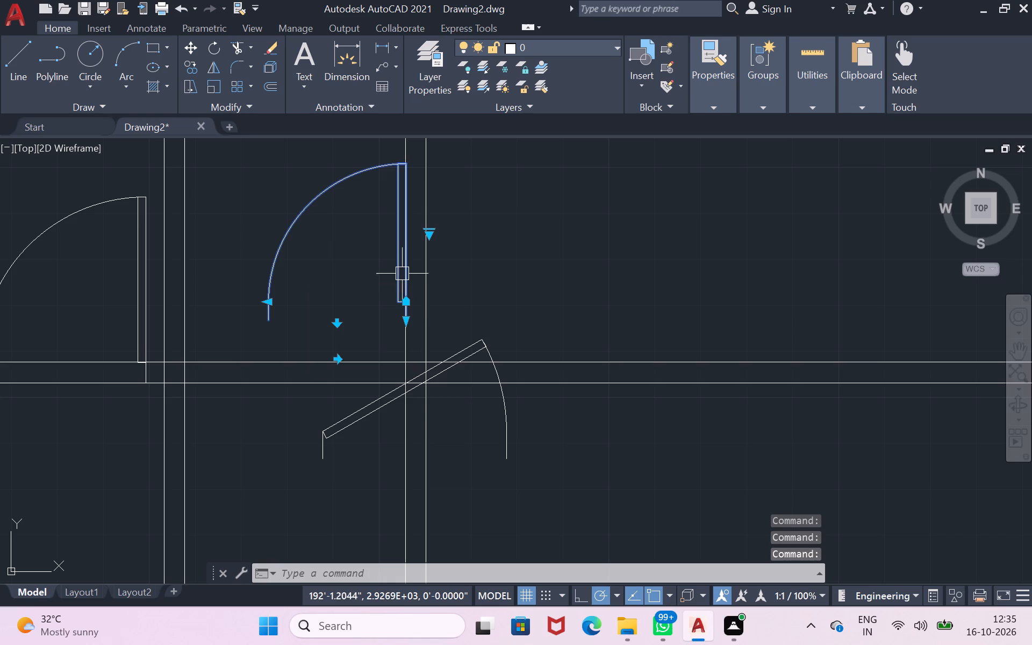
{"action": "left_click_drag", "start_coordinate": [402, 274], "coordinate": [396, 274]}
{"action": "left_click_drag", "start_coordinate": [395, 273], "coordinate": [381, 274]}
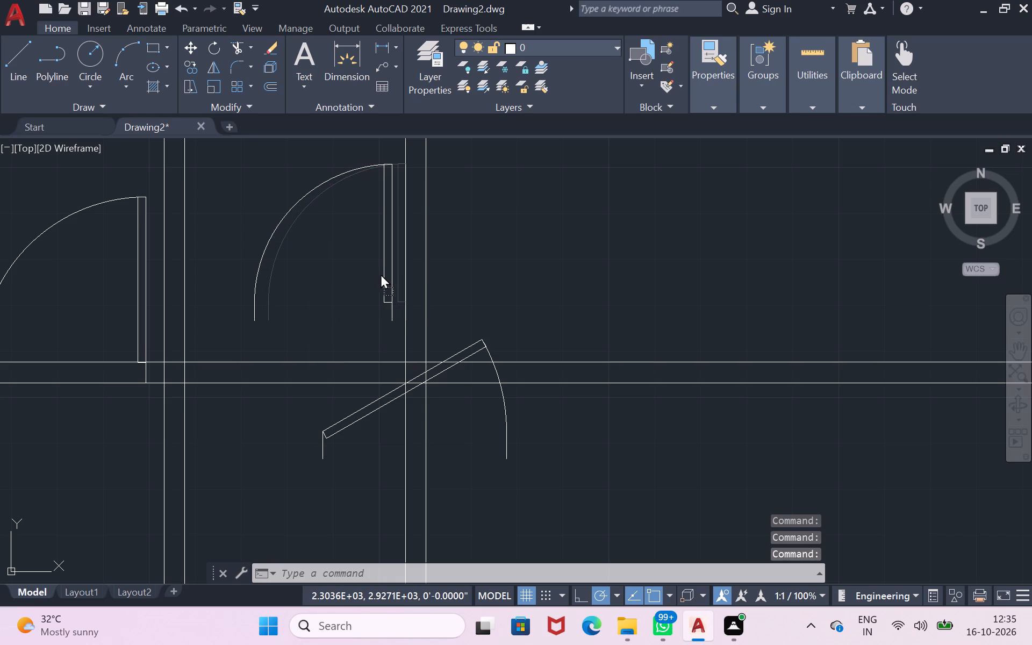
{"action": "left_click_drag", "start_coordinate": [381, 274], "coordinate": [379, 274]}
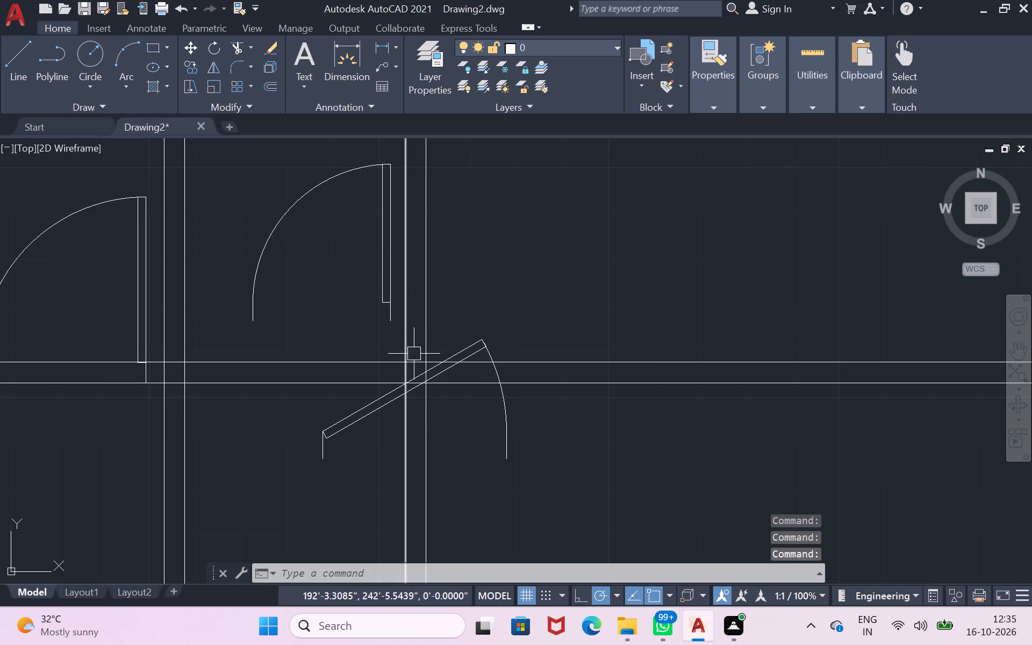
Set the door block that crosses the eastern vertical partition to Open 90º.
{"action": "left_click", "coordinate": [434, 374]}
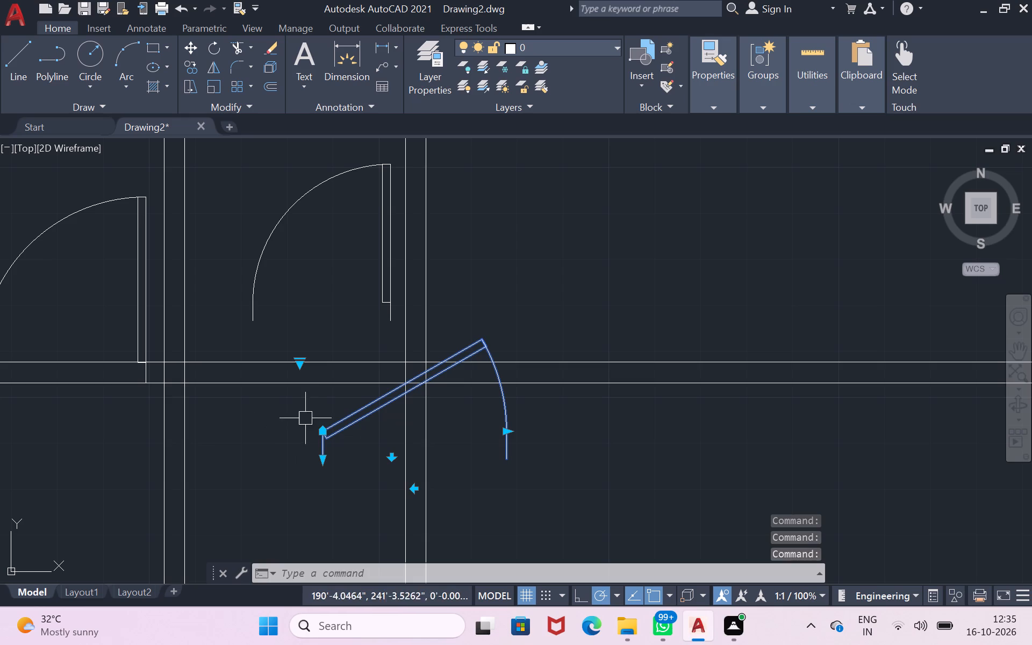
{"action": "left_click", "coordinate": [303, 365]}
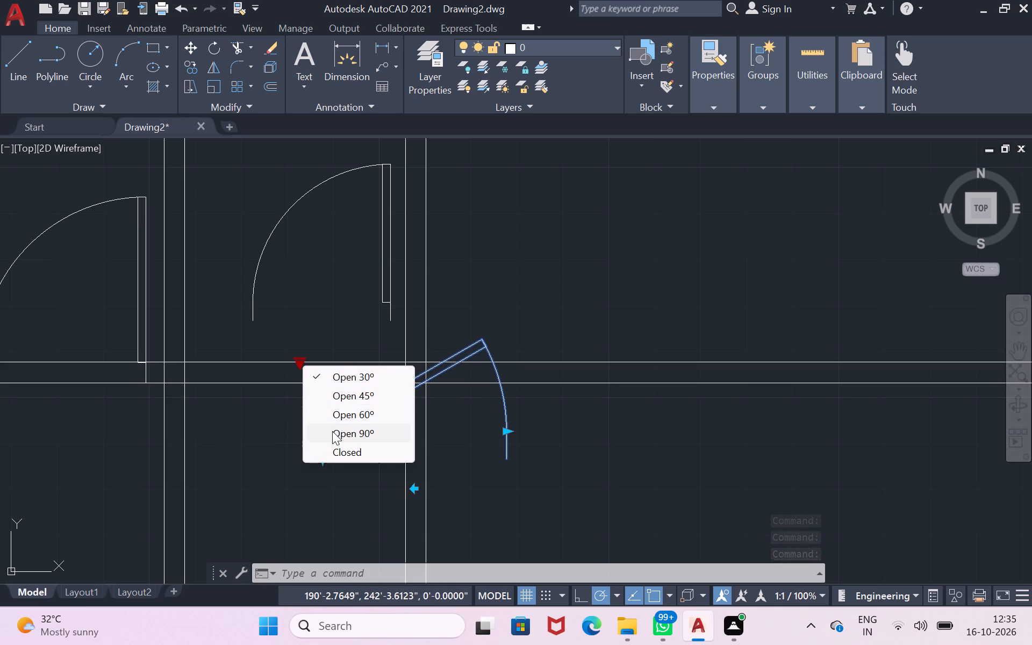
{"action": "left_click", "coordinate": [332, 431]}
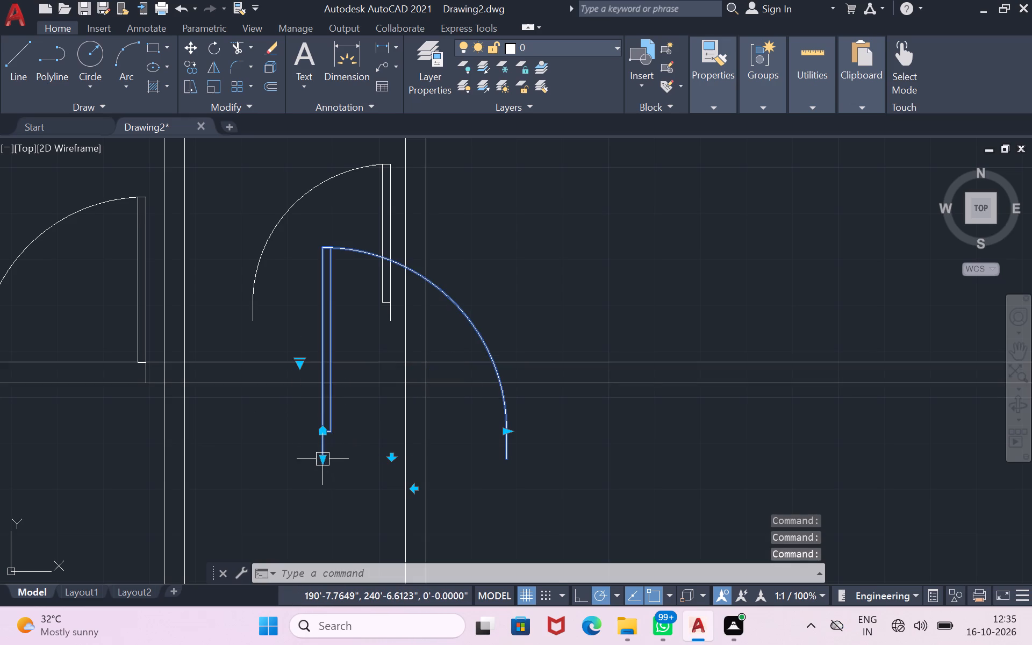
Reduce the wall thickness and opening width of the door block that crosses the eastern vertical partition.
{"action": "left_click_drag", "start_coordinate": [324, 460], "coordinate": [329, 444]}
{"action": "left_click", "coordinate": [329, 444]}
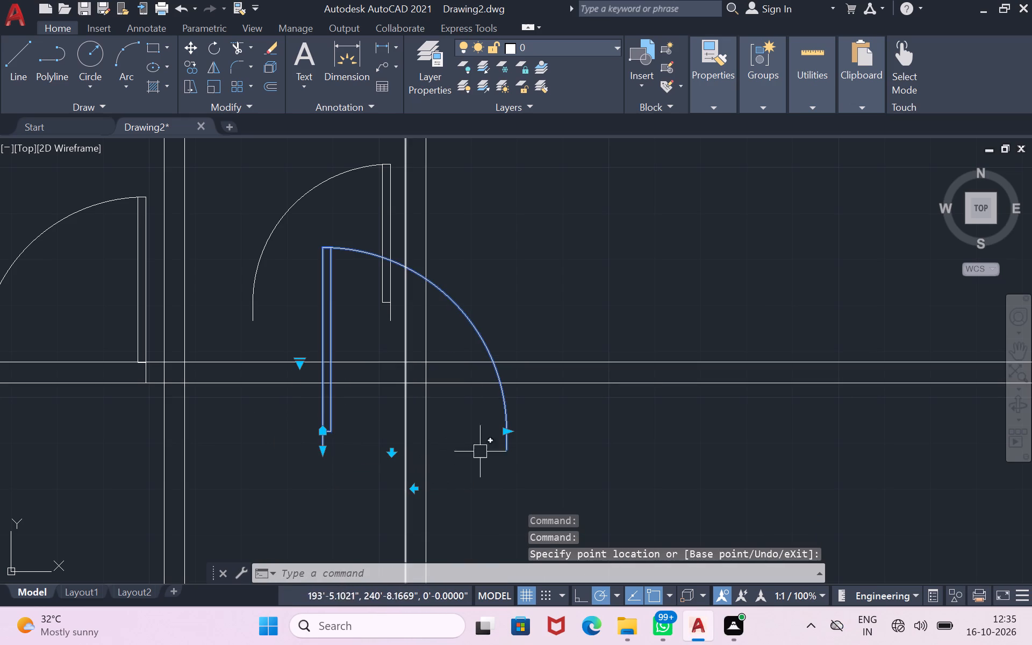
{"action": "left_click_drag", "start_coordinate": [509, 430], "coordinate": [490, 428]}
{"action": "left_click", "coordinate": [490, 428]}
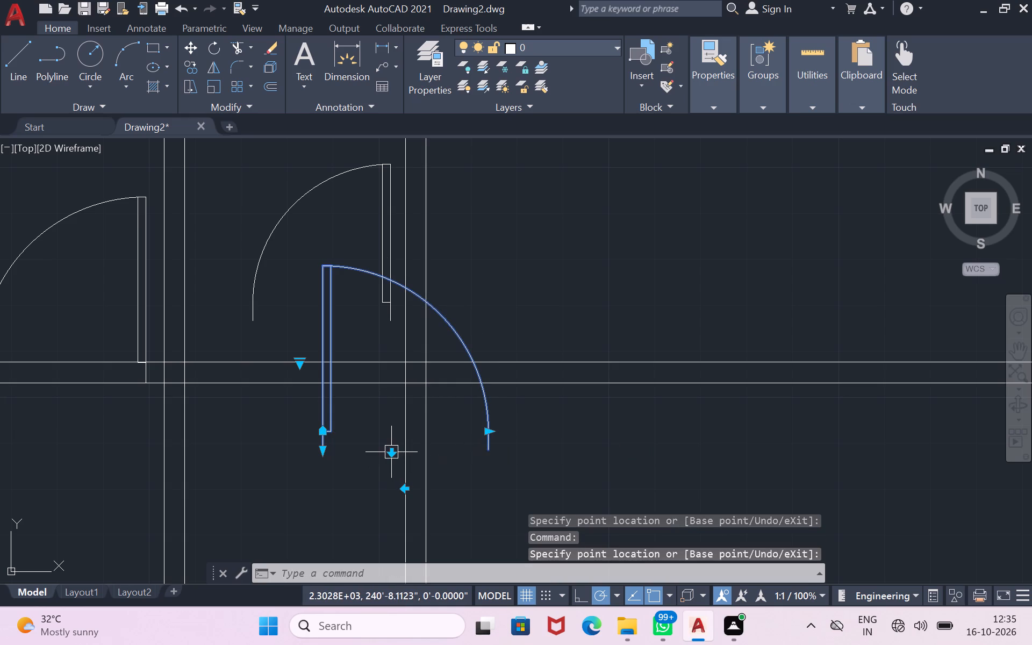
Move the third door block northeast into the horizontal partition, just east of the eastern vertical partition.
{"action": "left_click", "coordinate": [478, 379]}
{"action": "left_click_drag", "start_coordinate": [478, 379], "coordinate": [505, 369]}
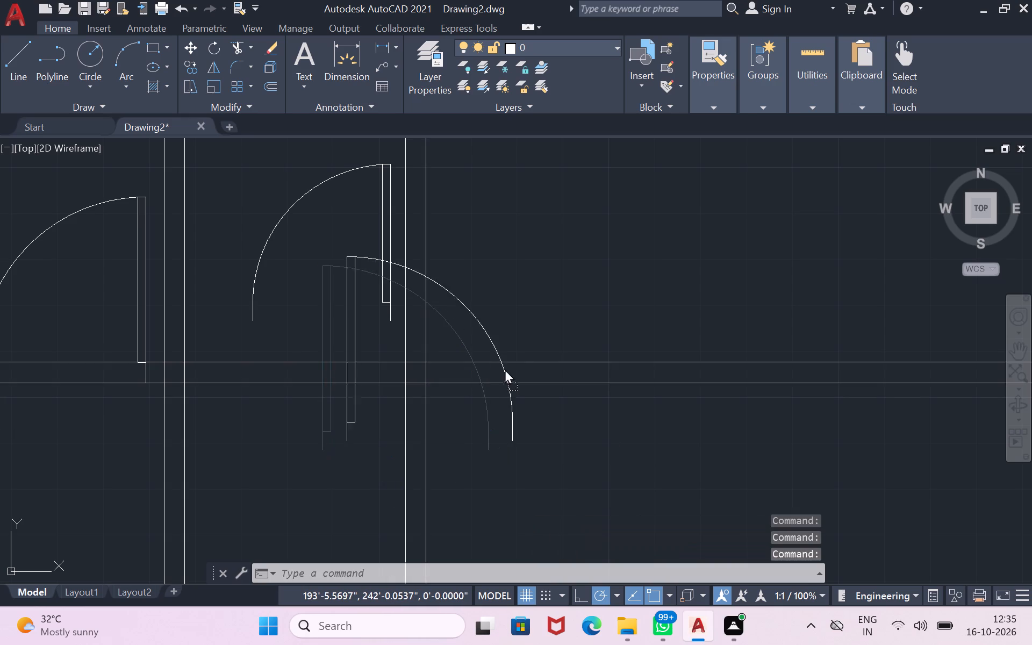
{"action": "left_click_drag", "start_coordinate": [505, 369], "coordinate": [600, 313]}
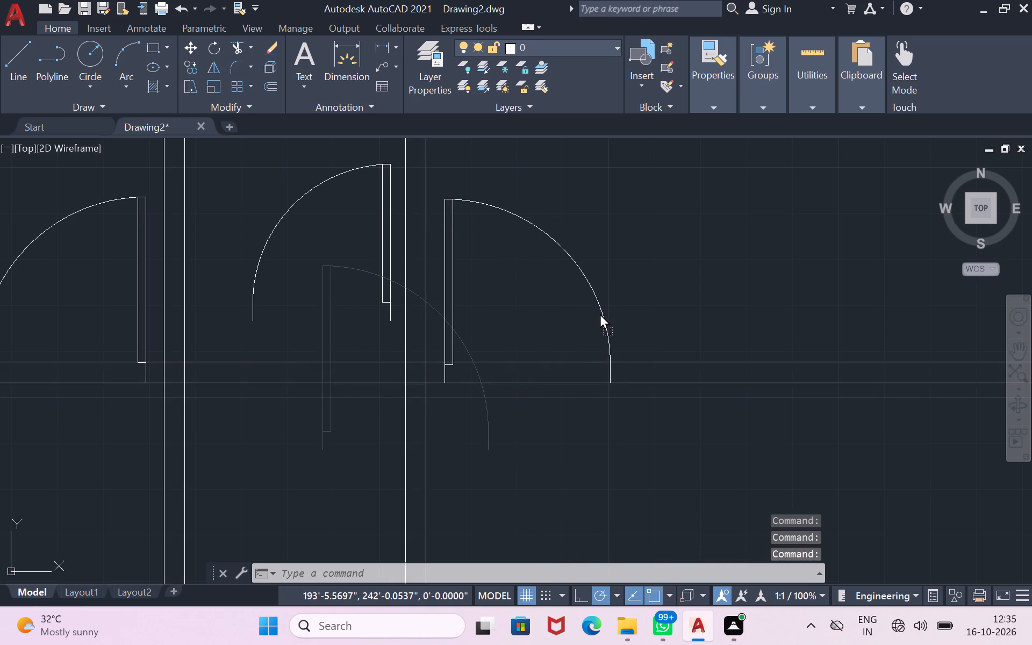
{"action": "left_click_drag", "start_coordinate": [600, 313], "coordinate": [600, 311]}
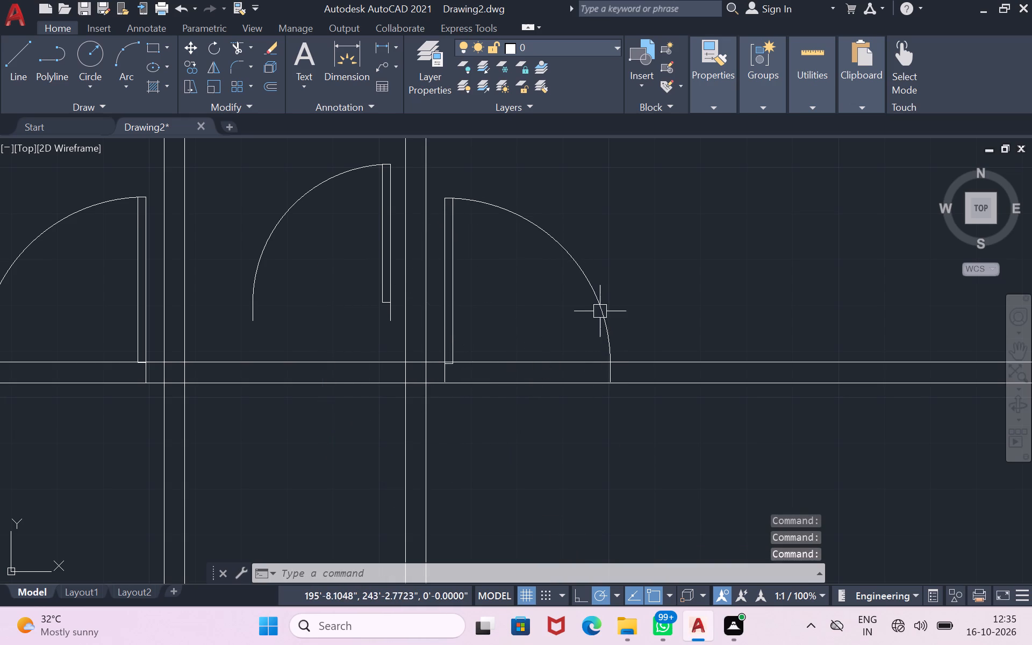
Move the eastern door block slightly north so the base of its leaf meets the horizontal partition's upper line.
{"action": "scroll", "coordinate": [593, 318], "scroll_direction": "up", "scroll_amount": 2}
{"action": "scroll", "coordinate": [436, 386], "scroll_direction": "down", "scroll_amount": 2}
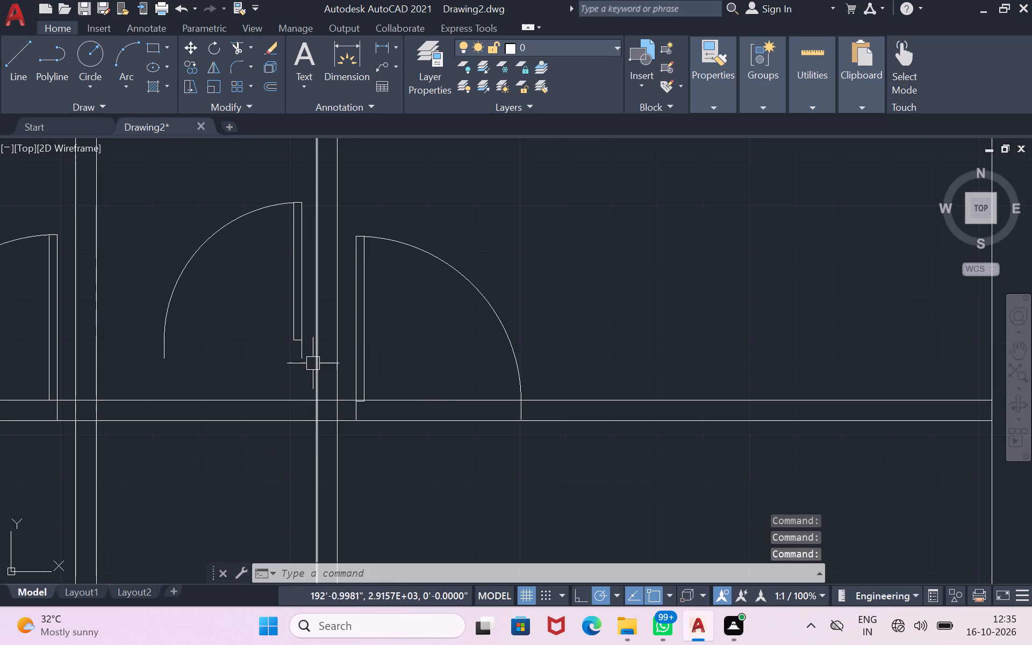
{"action": "scroll", "coordinate": [313, 363], "scroll_direction": "up", "scroll_amount": 2}
{"action": "left_click_drag", "start_coordinate": [446, 442], "coordinate": [446, 439]}
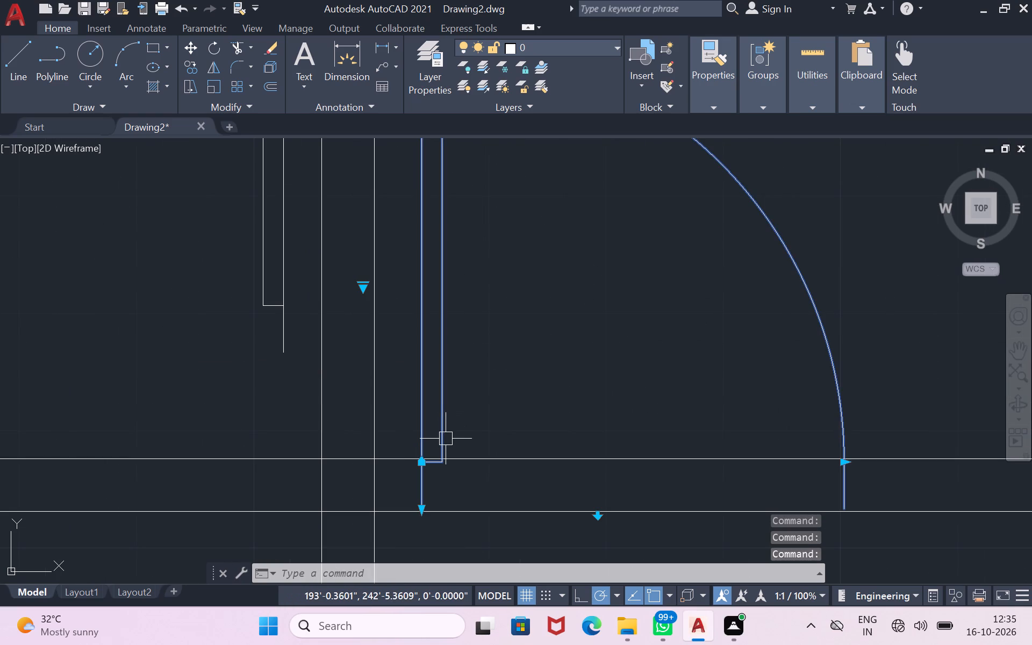
{"action": "left_click_drag", "start_coordinate": [446, 439], "coordinate": [446, 425]}
{"action": "key", "text": "m"}
{"action": "key", "text": "Return"}
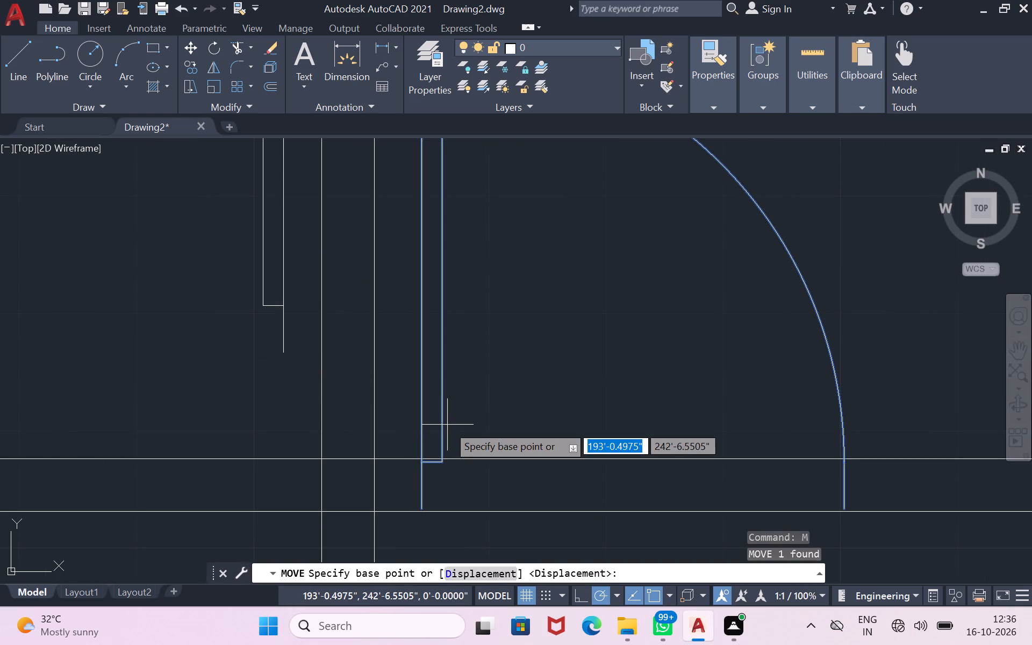
{"action": "scroll", "coordinate": [430, 475], "scroll_direction": "up", "scroll_amount": 2}
{"action": "left_click_drag", "start_coordinate": [436, 443], "coordinate": [436, 443]}
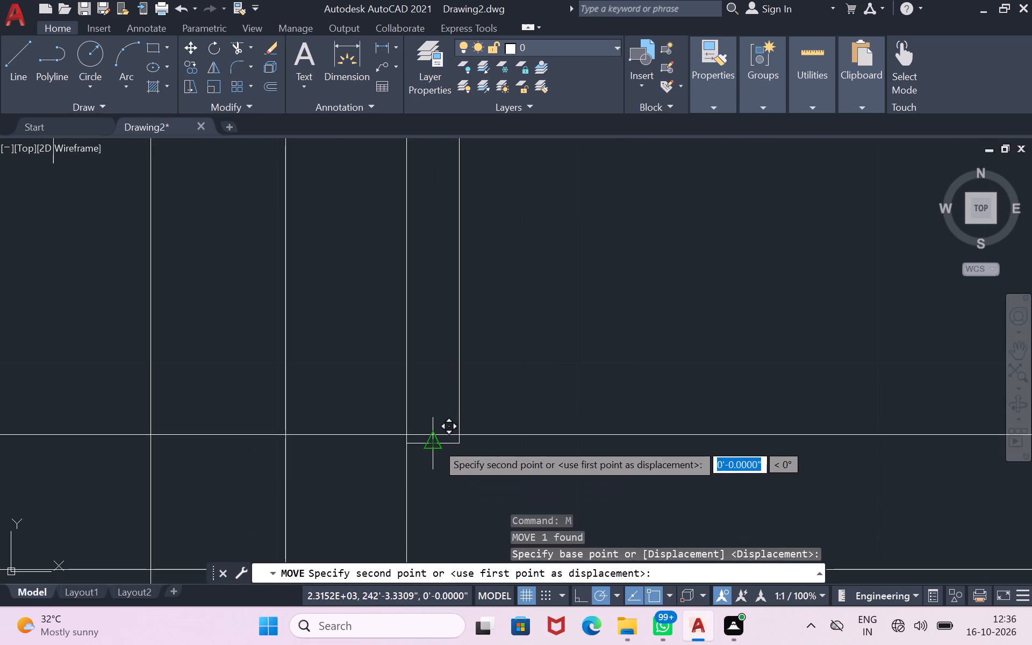
{"action": "left_click_drag", "start_coordinate": [436, 443], "coordinate": [436, 429]}
{"action": "left_click", "coordinate": [436, 429]}
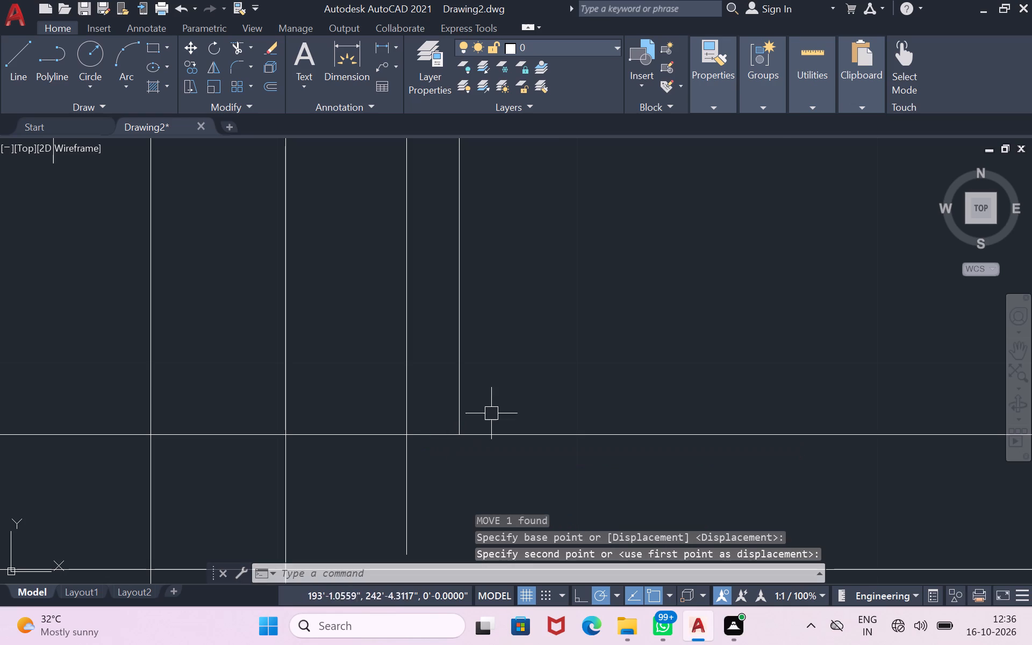
Draw a short vertical line from the end of the eastern door's hinge-side jamb to the horizontal partition's lower line.
{"action": "scroll", "coordinate": [496, 411], "scroll_direction": "down", "scroll_amount": 2}
{"action": "scroll", "coordinate": [477, 503], "scroll_direction": "up", "scroll_amount": 2}
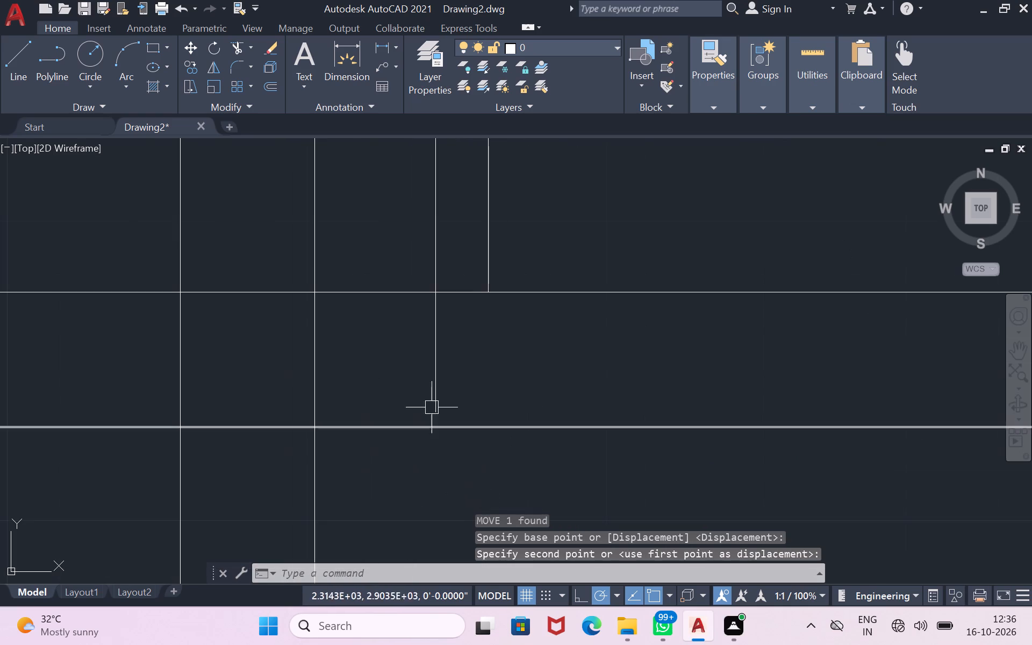
{"action": "left_click", "coordinate": [22, 72]}
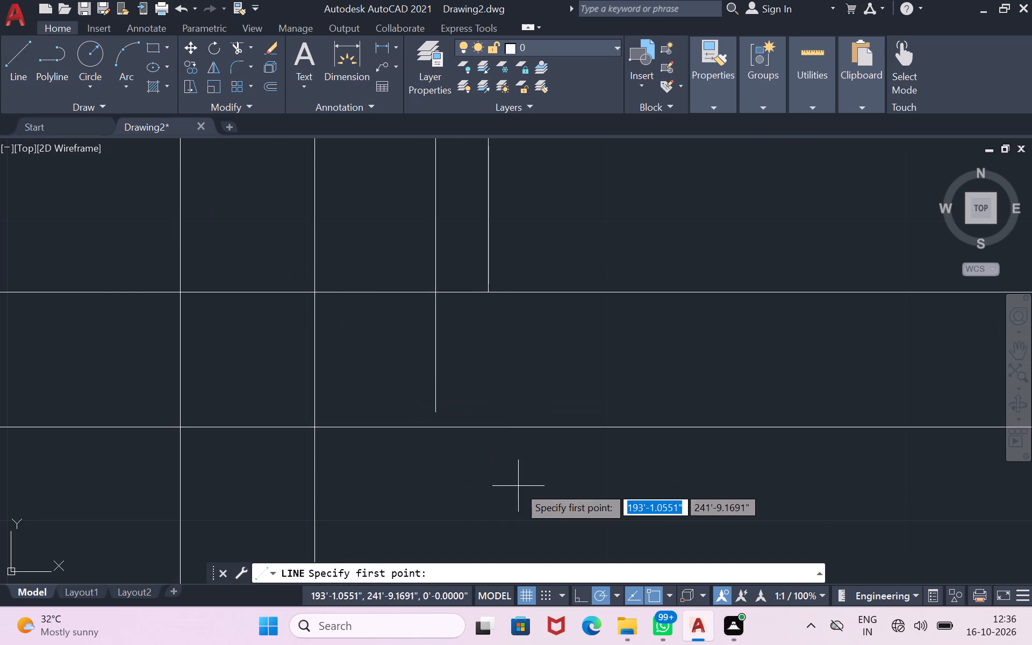
{"action": "scroll", "coordinate": [518, 486], "scroll_direction": "up", "scroll_amount": 2}
{"action": "left_click", "coordinate": [307, 299]}
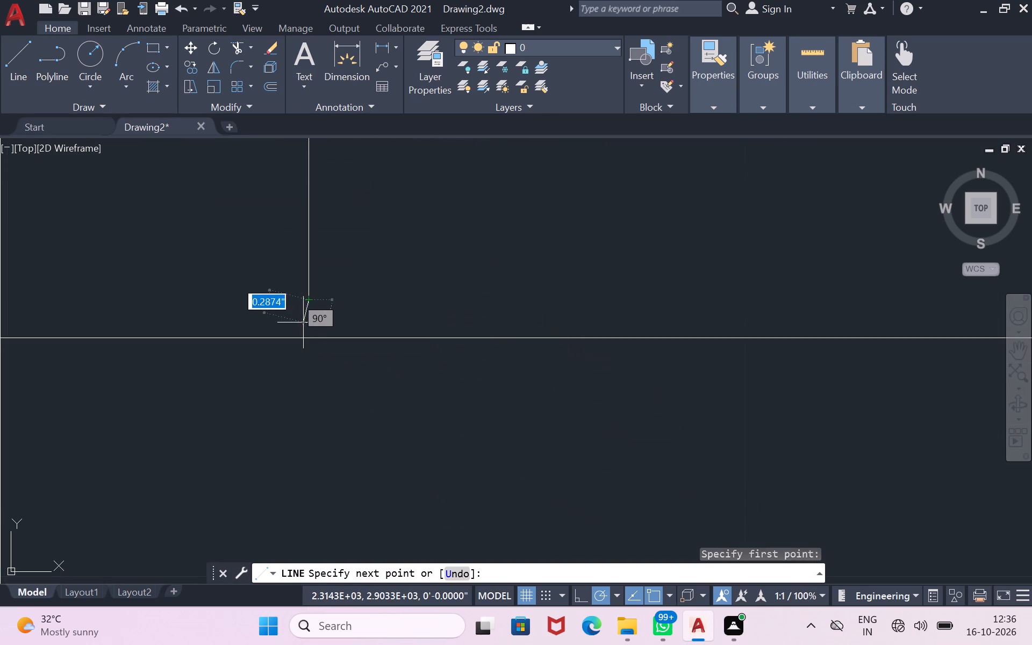
{"action": "left_click", "coordinate": [310, 343]}
{"action": "key", "text": "Return"}
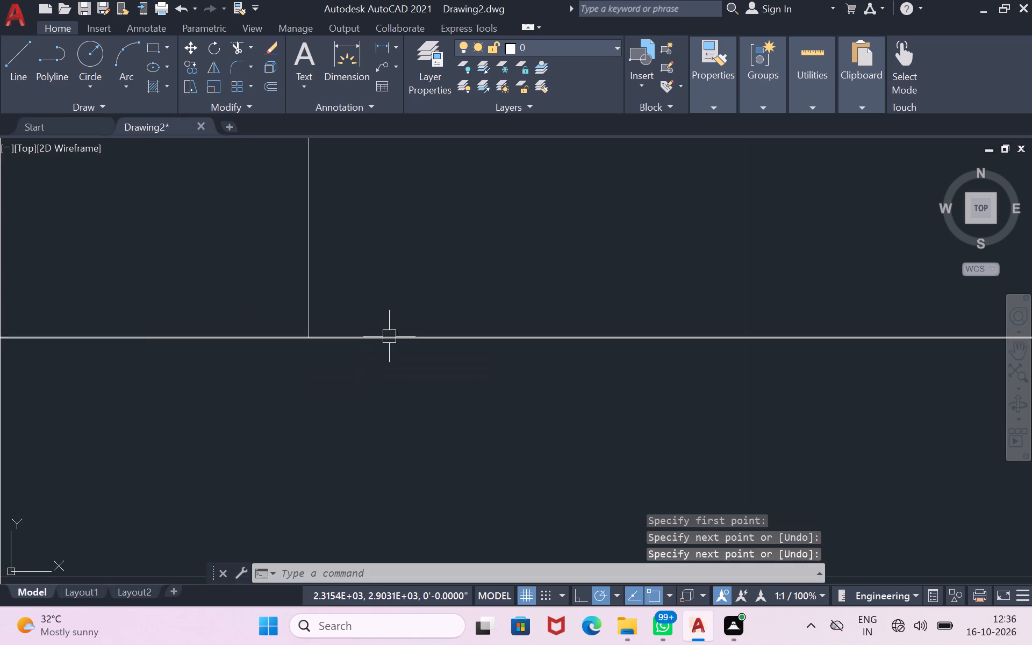
Draw a short vertical line from the eastern door's arc-side jamb end to the horizontal partition's lower line.
{"action": "scroll", "coordinate": [389, 337], "scroll_direction": "down", "scroll_amount": 4}
{"action": "scroll", "coordinate": [922, 365], "scroll_direction": "up", "scroll_amount": 2}
{"action": "scroll", "coordinate": [800, 370], "scroll_direction": "up", "scroll_amount": 1}
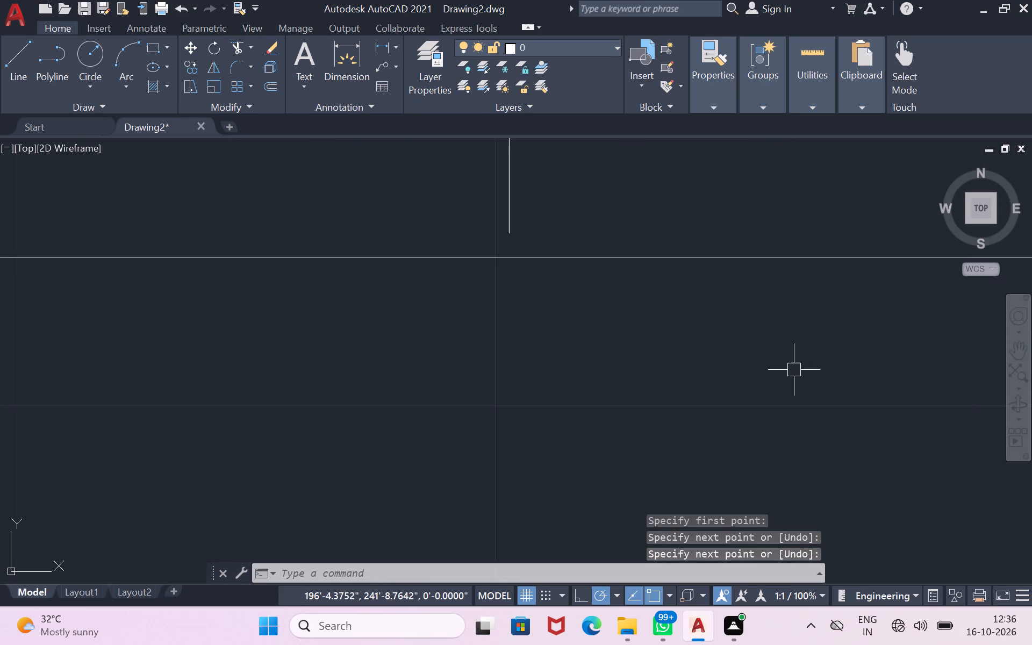
{"action": "scroll", "coordinate": [497, 288], "scroll_direction": "down", "scroll_amount": 2}
{"action": "scroll", "coordinate": [505, 242], "scroll_direction": "up", "scroll_amount": 1}
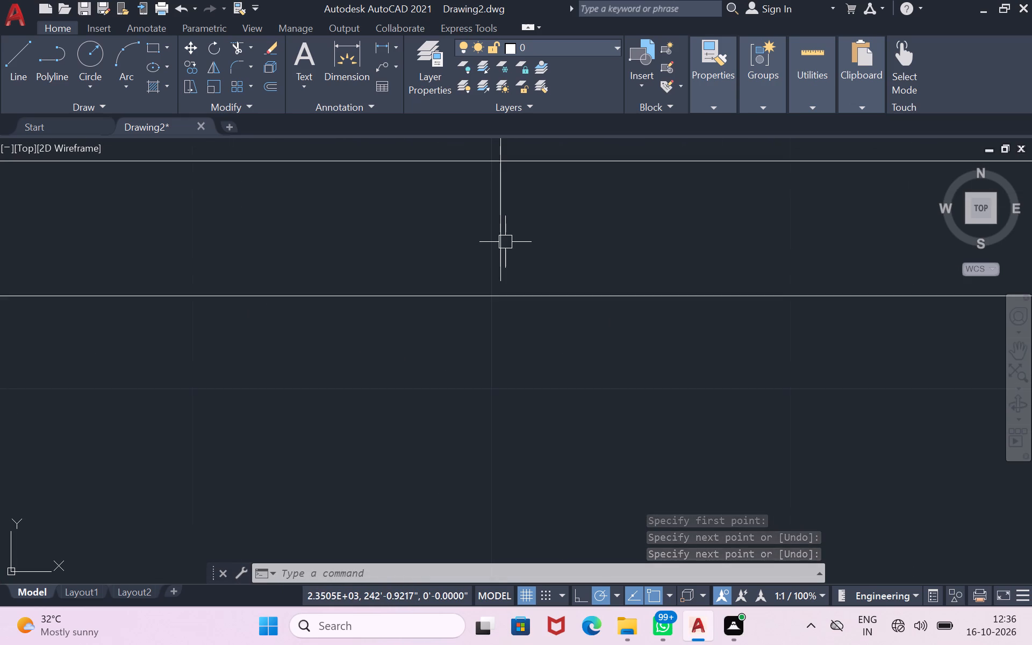
{"action": "key", "text": "l"}
{"action": "key", "text": "Return"}
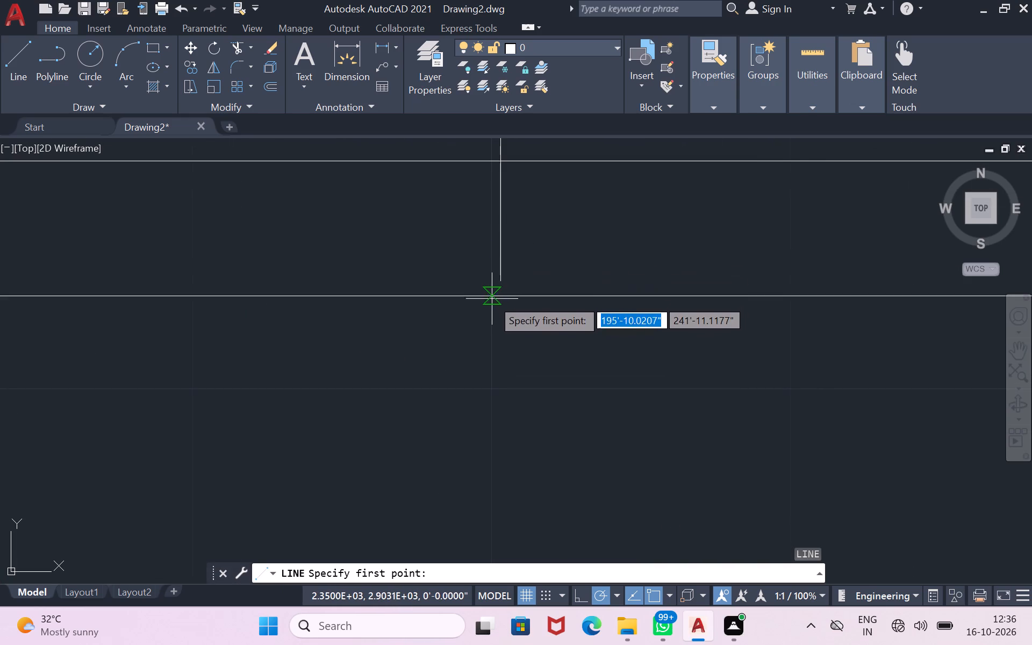
{"action": "left_click", "coordinate": [501, 278]}
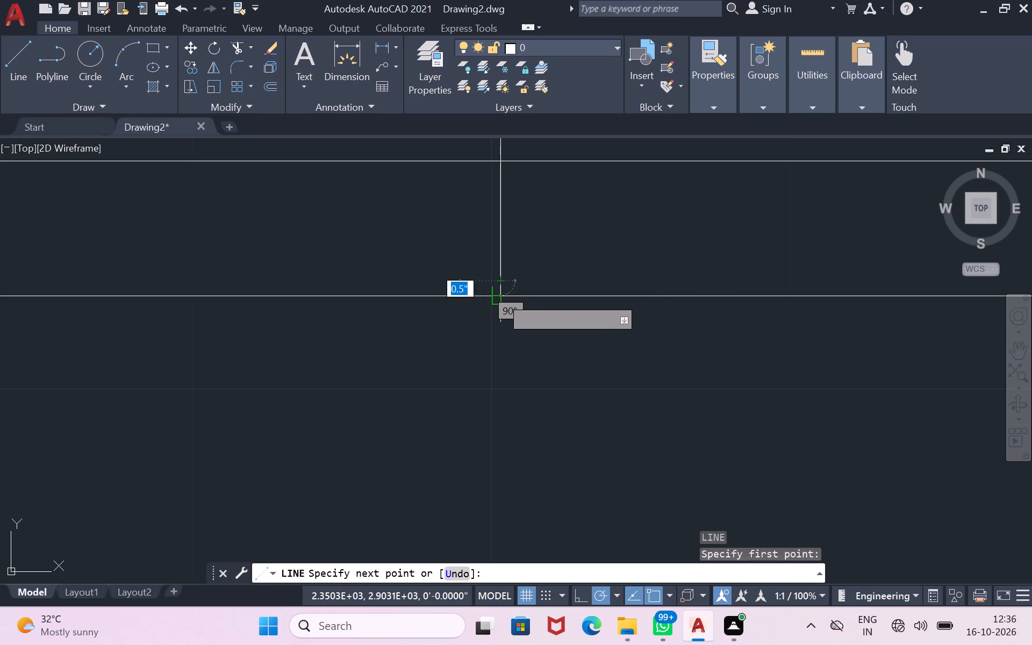
{"action": "left_click", "coordinate": [500, 297]}
{"action": "key", "text": "Return"}
Move the middle door block farther north, away from the horizontal partition, keeping it between the two vertical partitions.
{"action": "scroll", "coordinate": [628, 250], "scroll_direction": "down", "scroll_amount": 2}
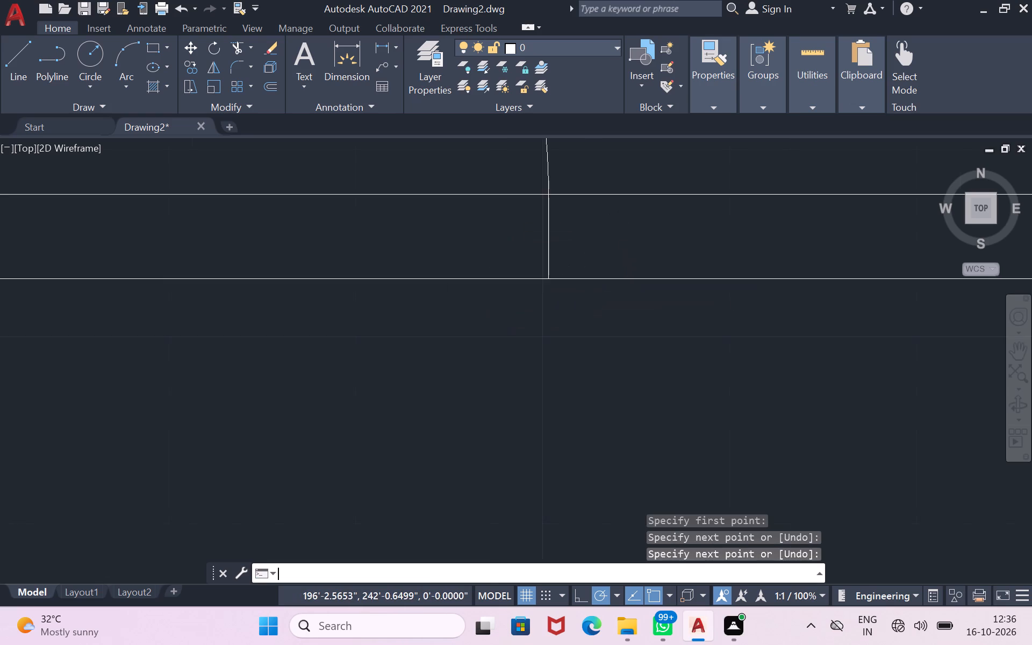
{"action": "scroll", "coordinate": [628, 250], "scroll_direction": "down", "scroll_amount": 1}
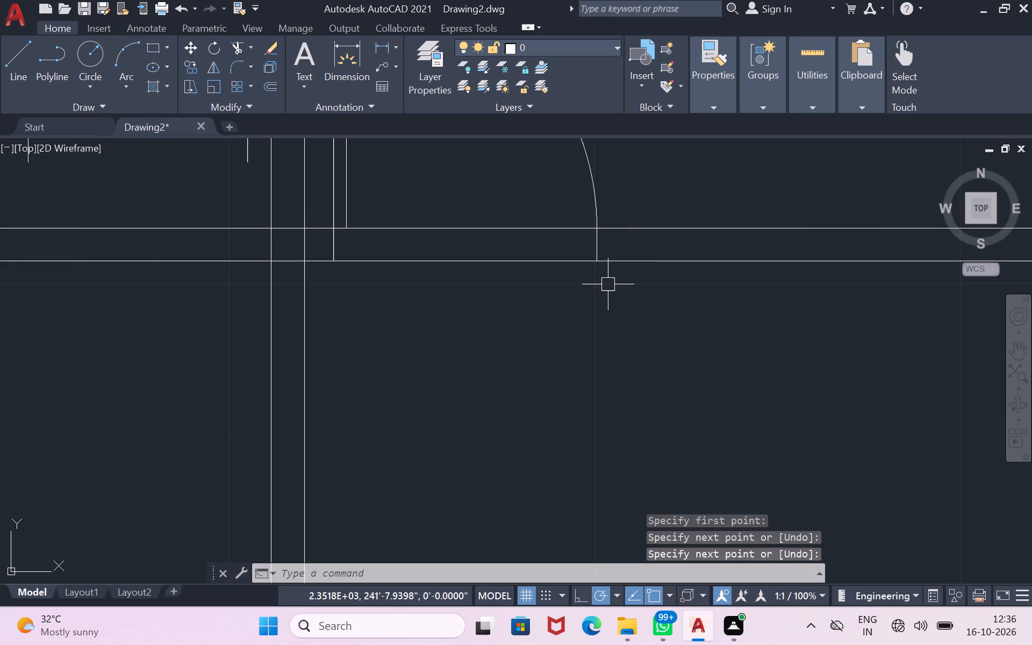
{"action": "scroll", "coordinate": [608, 284], "scroll_direction": "down", "scroll_amount": 3}
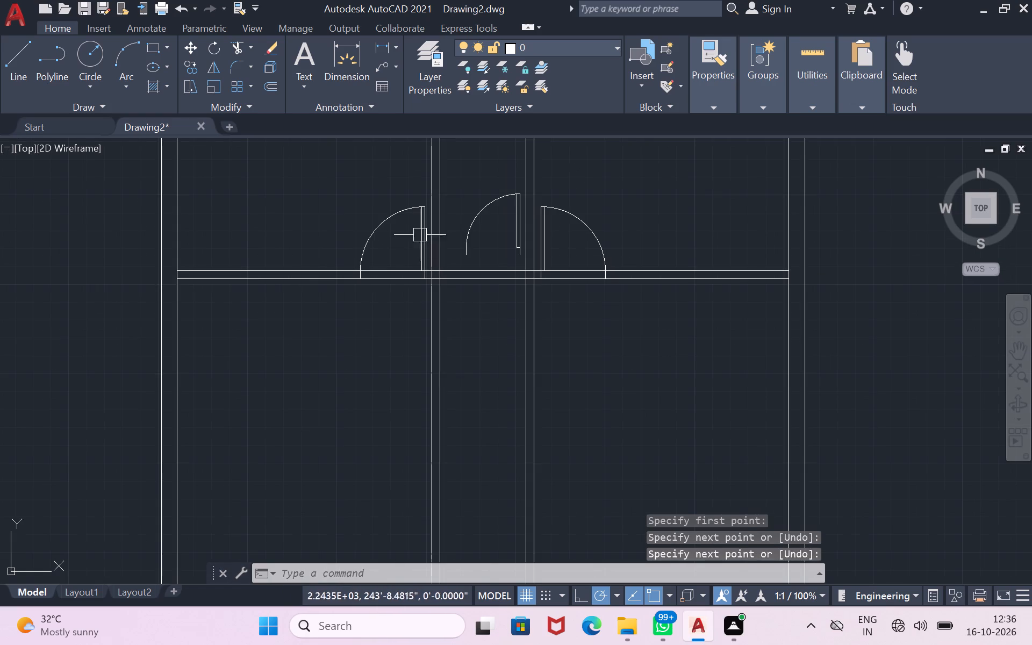
{"action": "scroll", "coordinate": [492, 220], "scroll_direction": "up", "scroll_amount": 2}
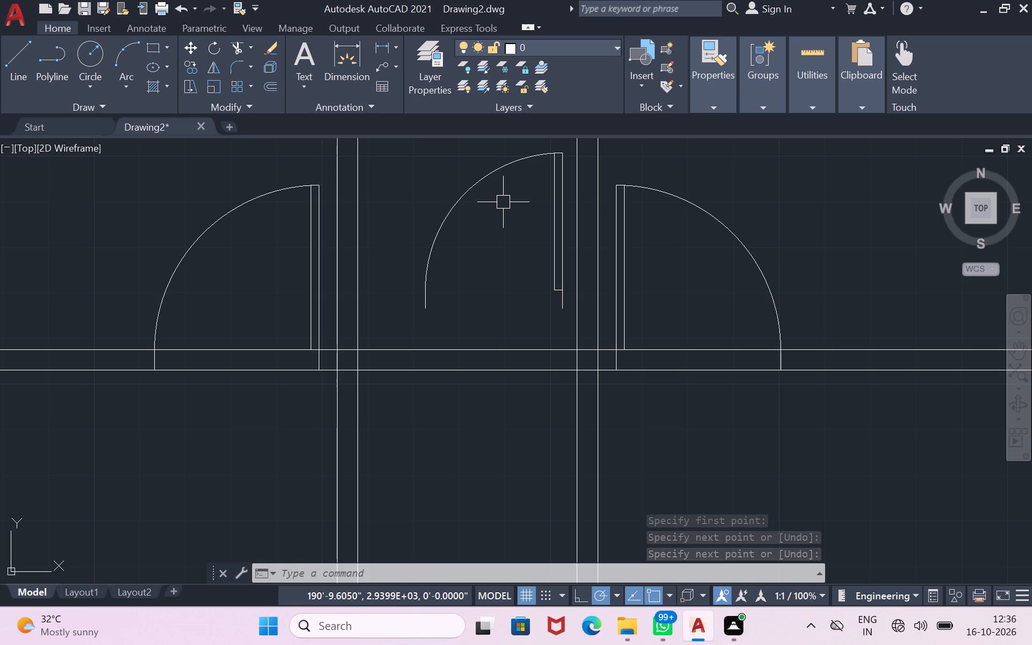
{"action": "left_click", "coordinate": [481, 181]}
{"action": "key", "text": "m"}
{"action": "key", "text": "Return"}
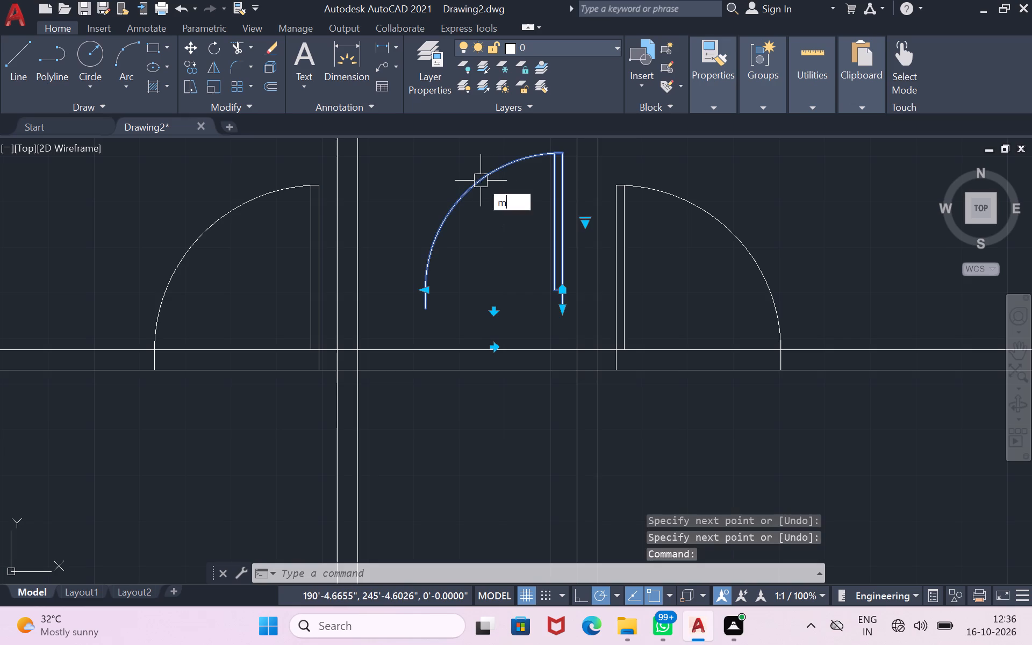
{"action": "left_click", "coordinate": [481, 181]}
{"action": "scroll", "coordinate": [467, 177], "scroll_direction": "down", "scroll_amount": 2}
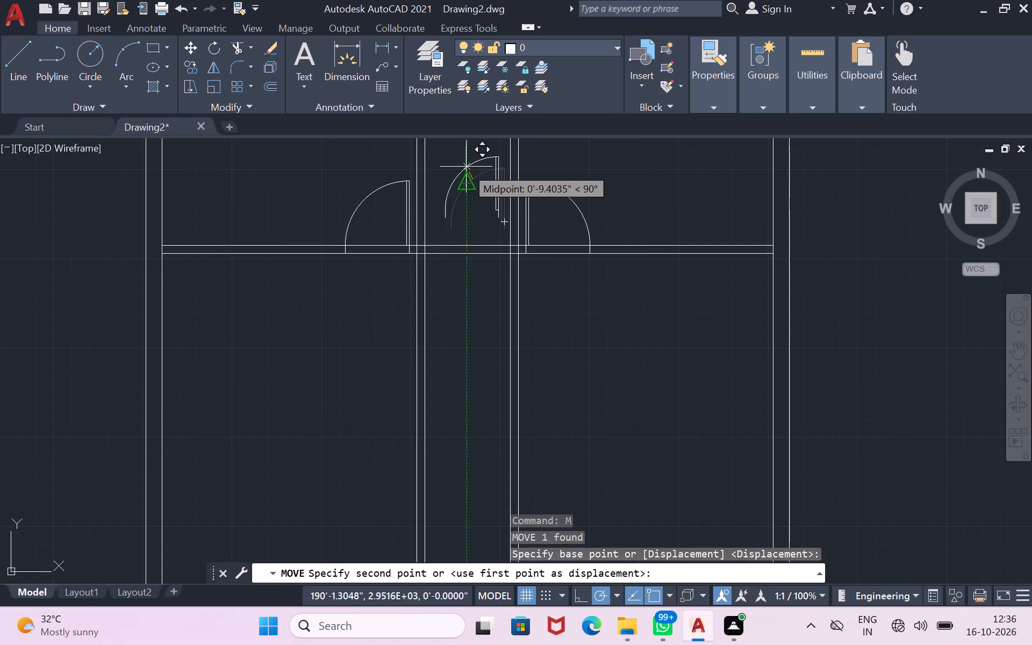
{"action": "left_click", "coordinate": [459, 139]}
Draw a horizontal line about 4' long between the two vertical partitions, just above the horizontal partition.
{"action": "scroll", "coordinate": [464, 218], "scroll_direction": "up", "scroll_amount": 1}
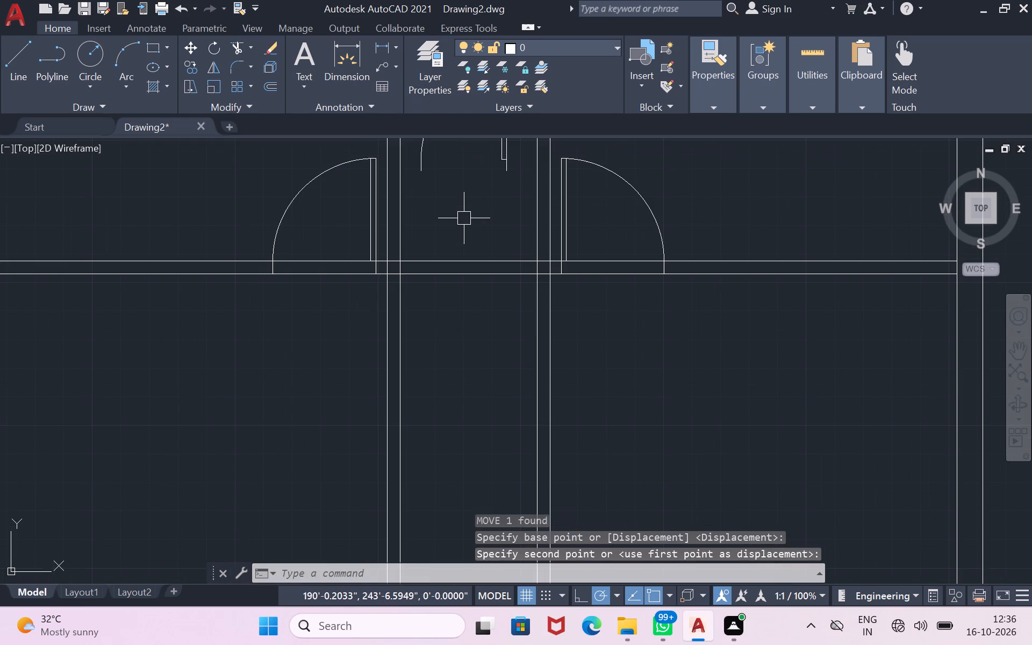
{"action": "scroll", "coordinate": [464, 218], "scroll_direction": "up", "scroll_amount": 1}
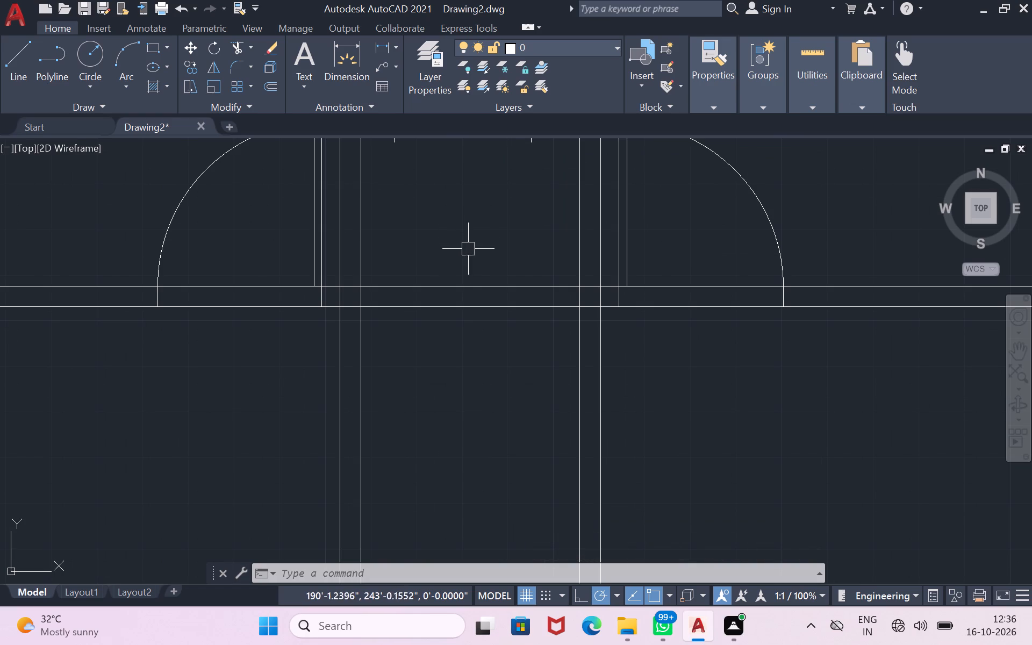
{"action": "left_click", "coordinate": [17, 45]}
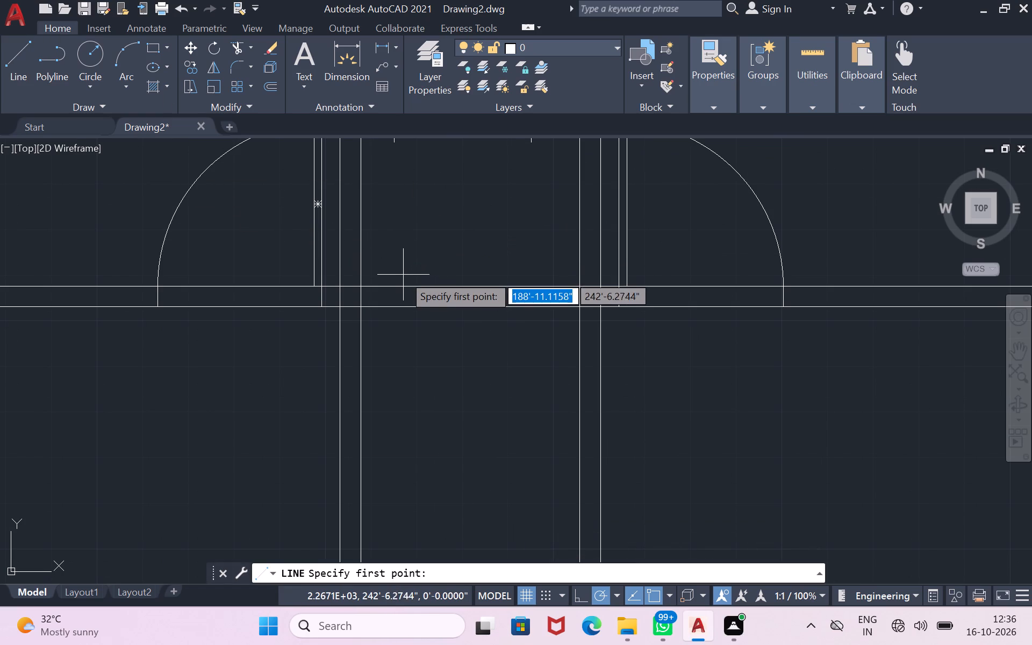
{"action": "left_click", "coordinate": [363, 250]}
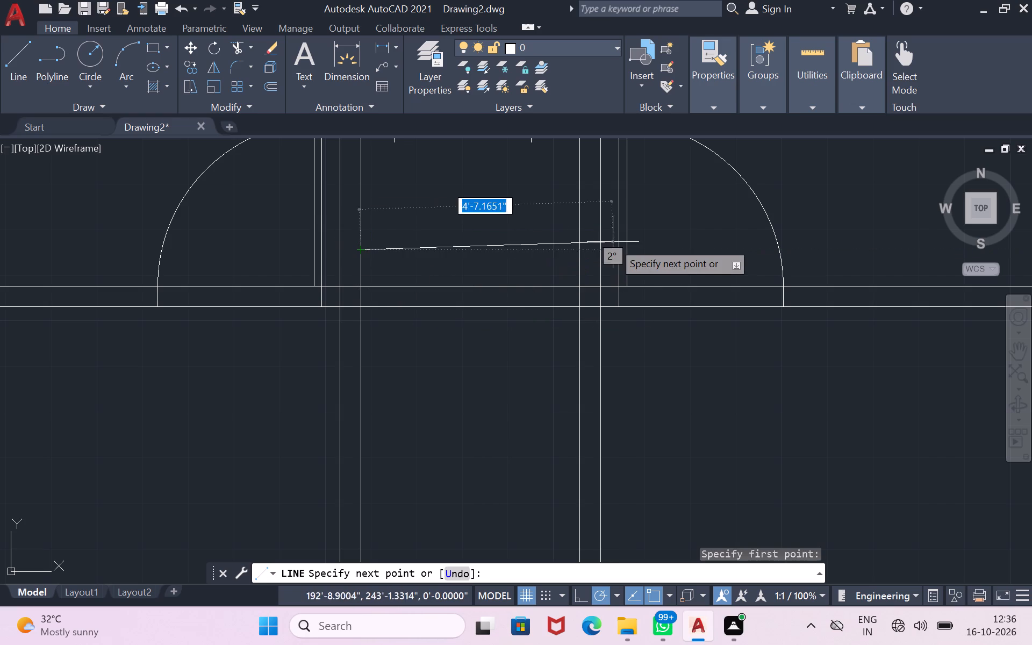
{"action": "left_click", "coordinate": [578, 245]}
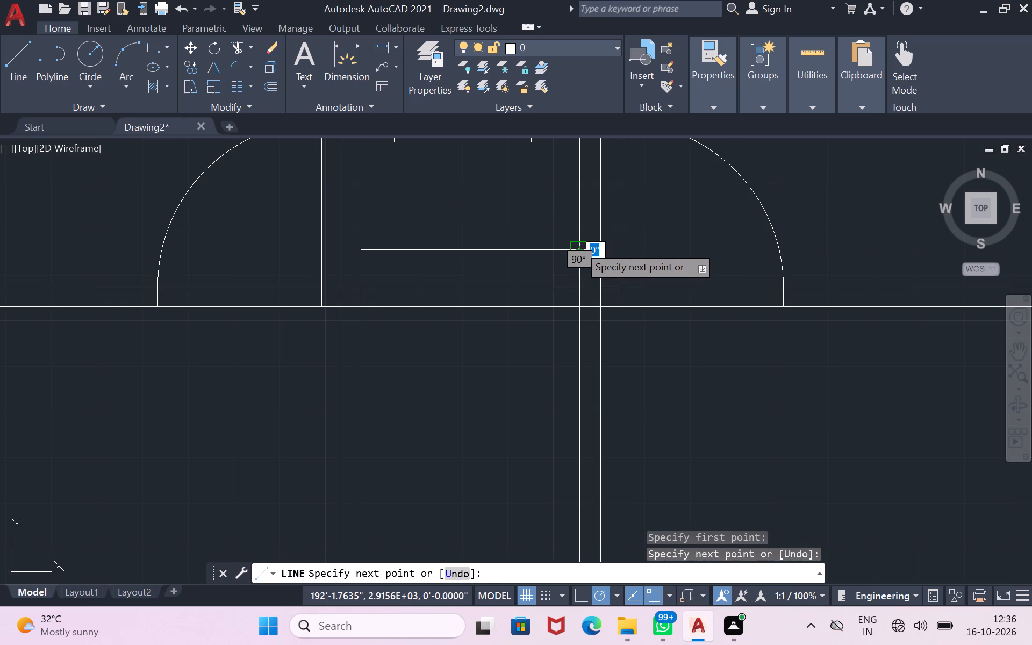
{"action": "key", "text": "Return"}
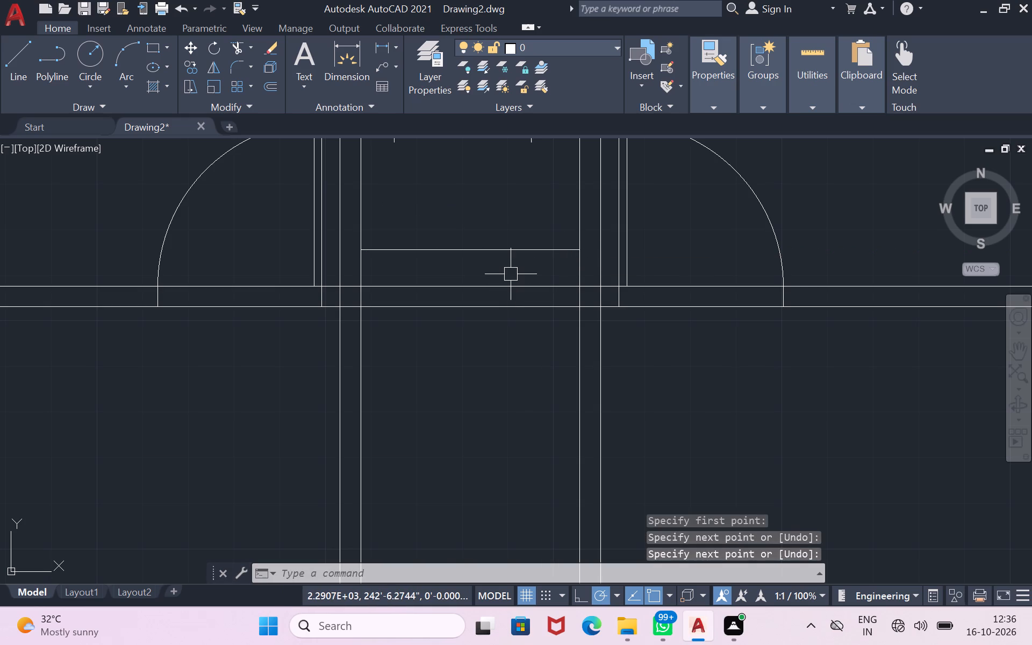
Trim both lines of the horizontal partition where they cross the passage between the two vertical partitions.
{"action": "type", "text": "tr"}
{"action": "key", "text": "space"}
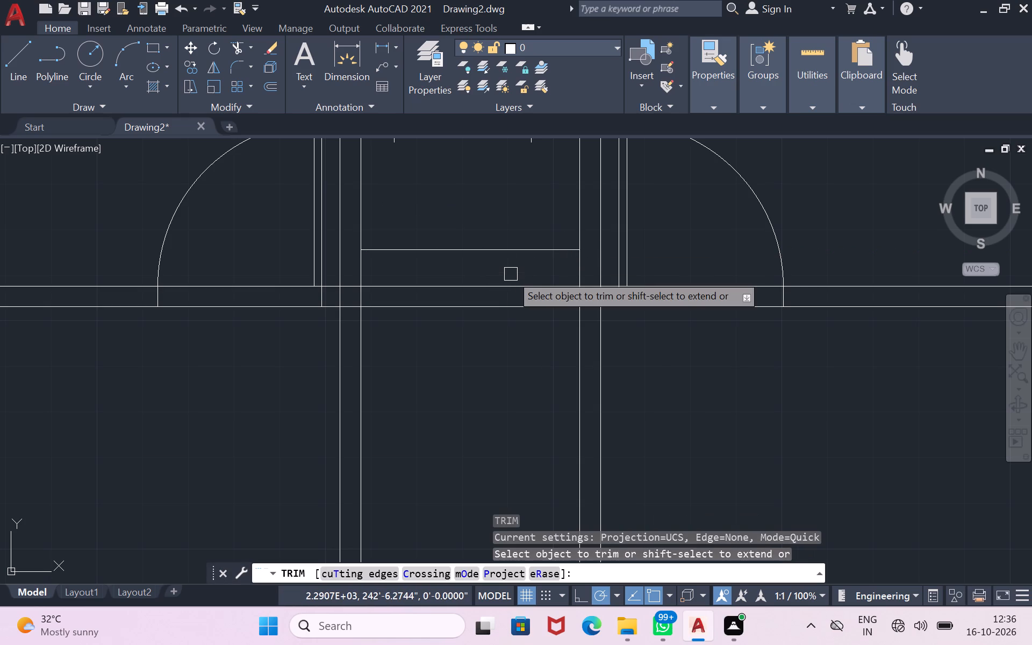
{"action": "left_click", "coordinate": [503, 283]}
{"action": "left_click", "coordinate": [500, 305]}
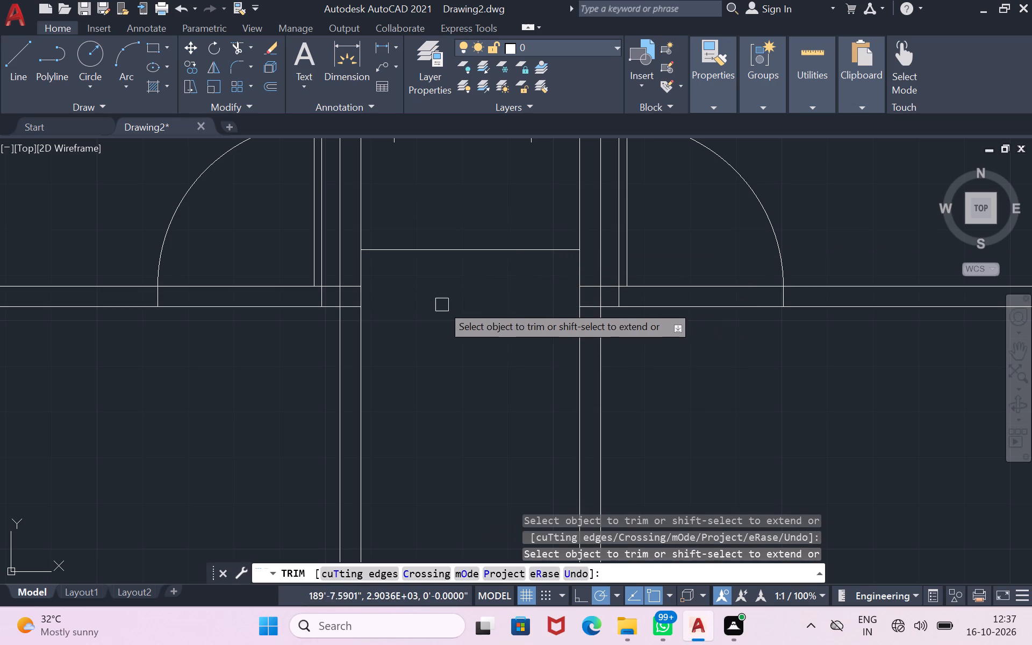
Trim the outer vertical-line segments and the upper horizontal stubs inside both partition junctions.
{"action": "left_click", "coordinate": [336, 296]}
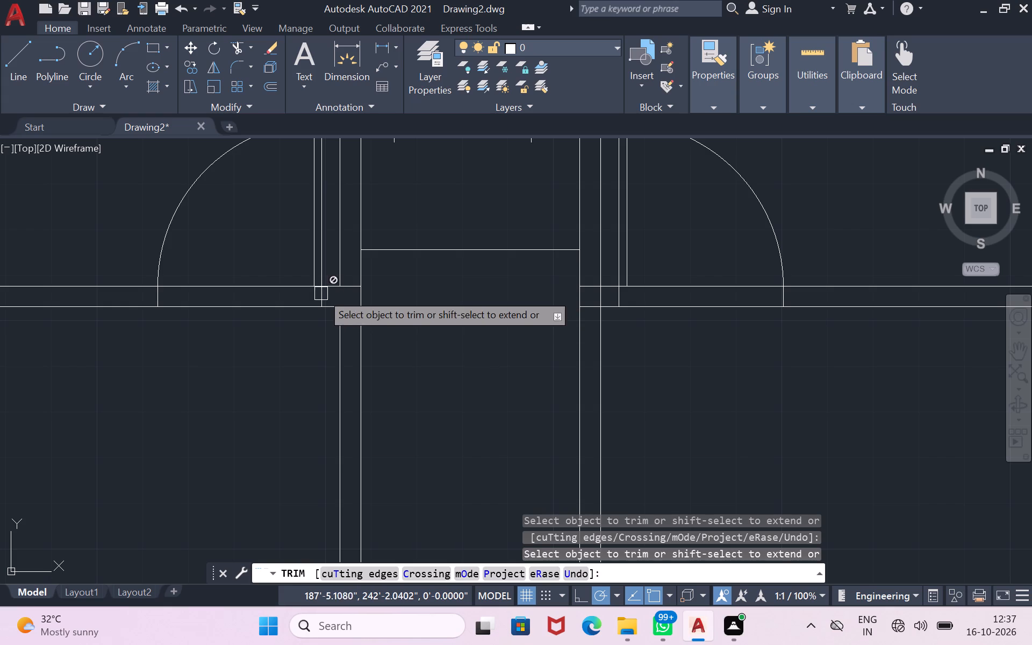
{"action": "scroll", "coordinate": [335, 289], "scroll_direction": "up", "scroll_amount": 1}
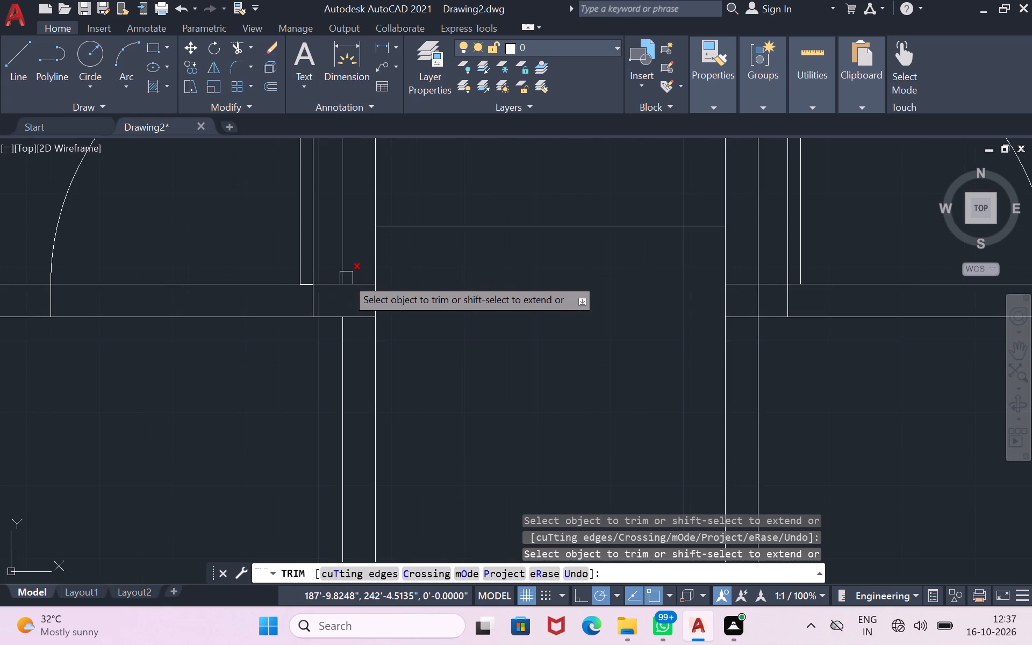
{"action": "left_click", "coordinate": [359, 282]}
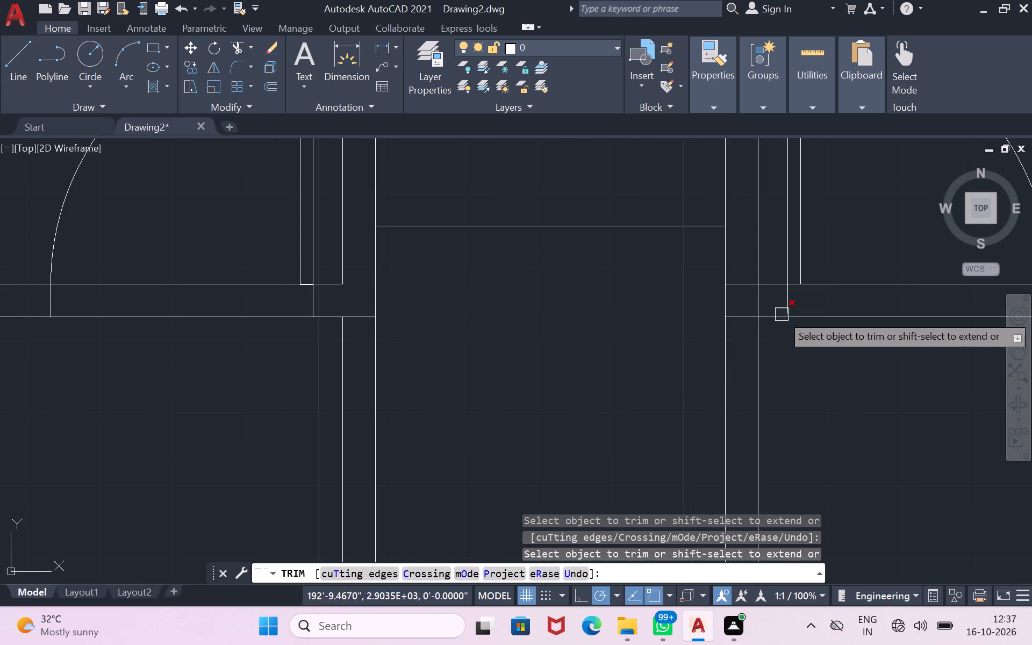
{"action": "left_click", "coordinate": [759, 297]}
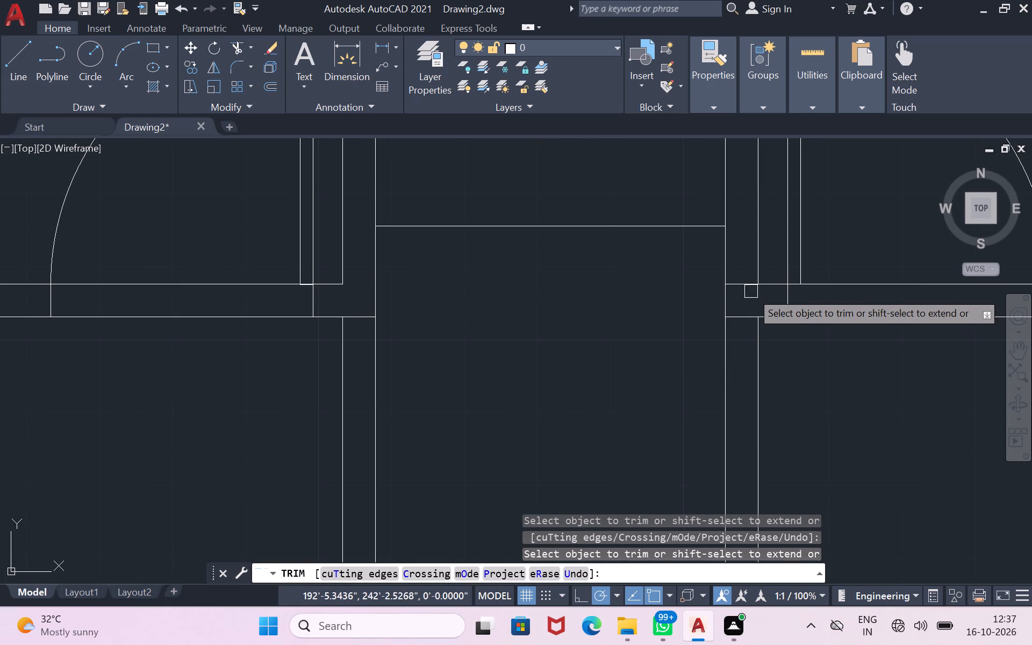
{"action": "left_click", "coordinate": [749, 286]}
{"action": "left_click", "coordinate": [741, 320]}
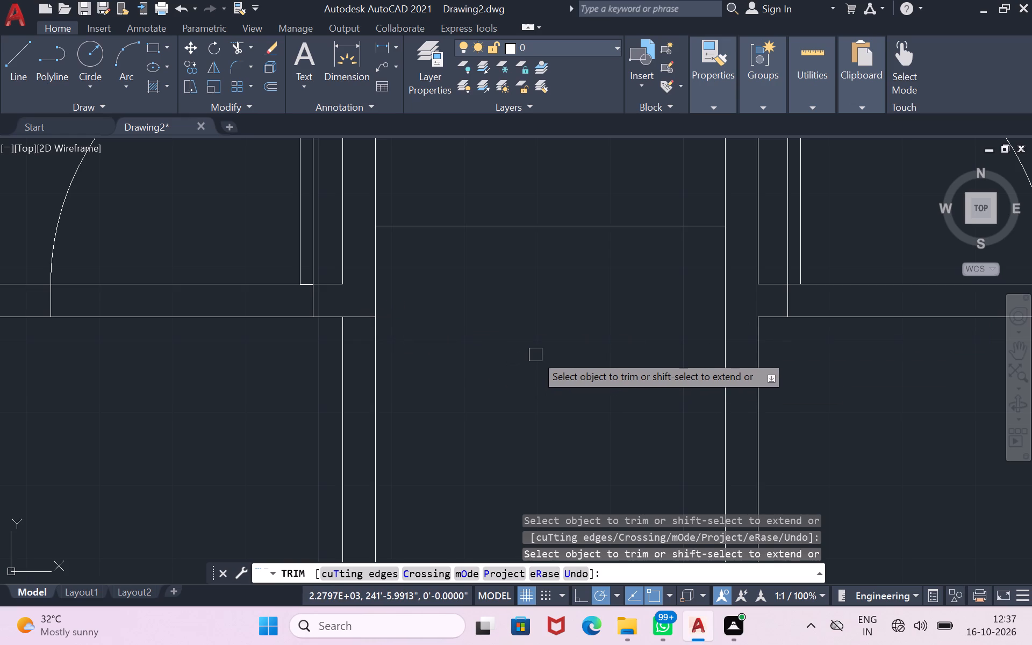
{"action": "key", "text": "ctrl+z"}
Trim the horizontal partition's upper line inside both door openings flanking the passage.
{"action": "scroll", "coordinate": [692, 341], "scroll_direction": "down", "scroll_amount": 1}
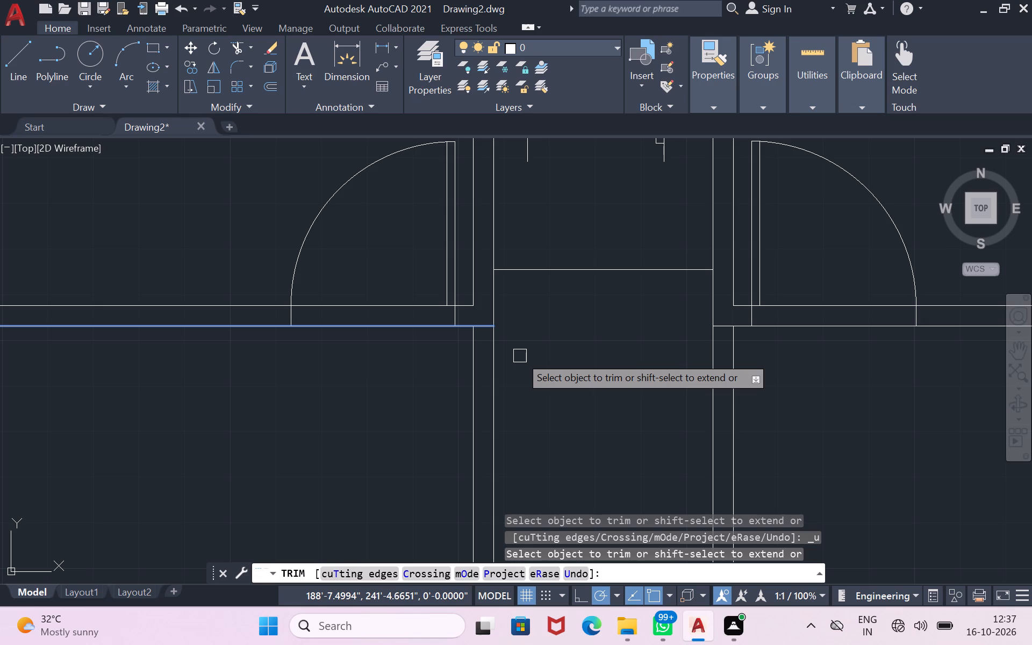
{"action": "left_click", "coordinate": [368, 301]}
{"action": "left_click", "coordinate": [799, 304]}
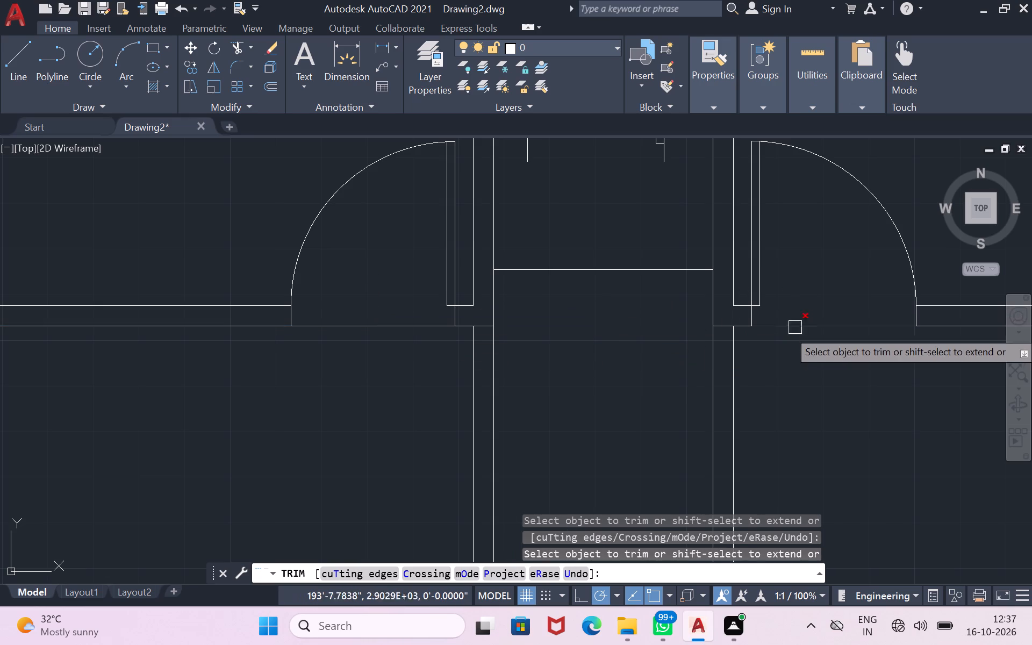
{"action": "scroll", "coordinate": [782, 410], "scroll_direction": "down", "scroll_amount": 1}
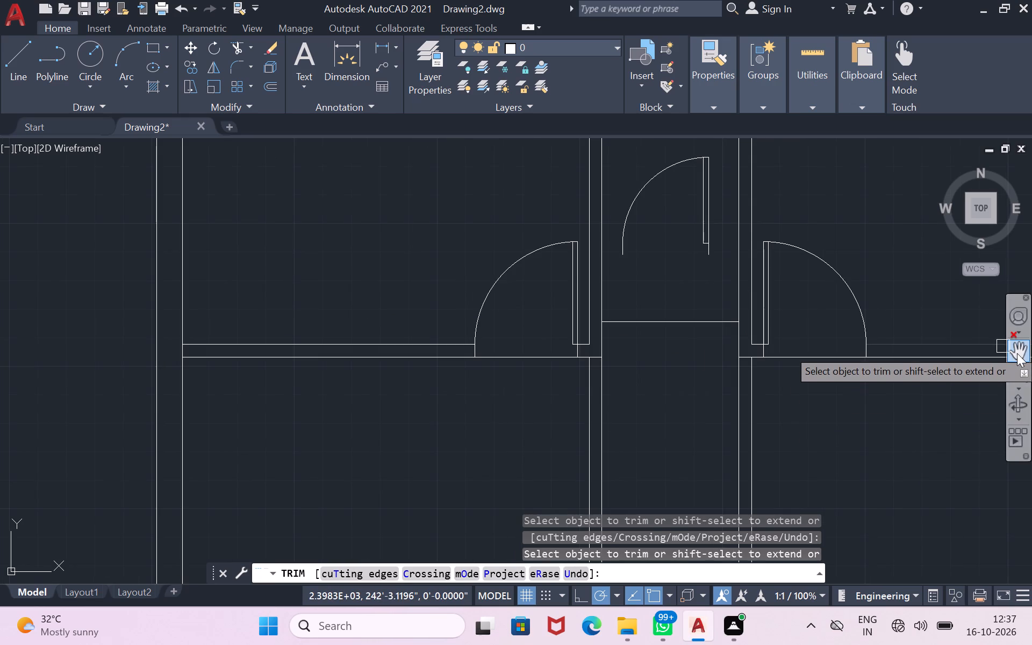
{"action": "left_click", "coordinate": [1017, 353]}
{"action": "left_click_drag", "start_coordinate": [834, 393], "coordinate": [749, 421]}
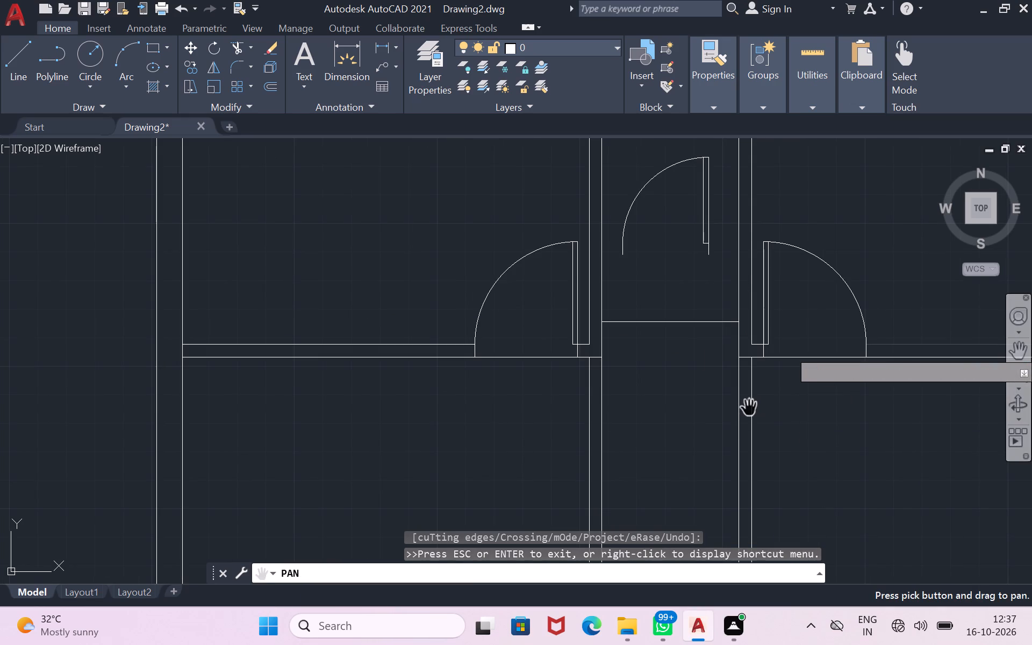
{"action": "left_click_drag", "start_coordinate": [727, 334], "coordinate": [664, 382]}
{"action": "scroll", "coordinate": [666, 378], "scroll_direction": "down", "scroll_amount": 1}
{"action": "left_click_drag", "start_coordinate": [667, 377], "coordinate": [620, 390]}
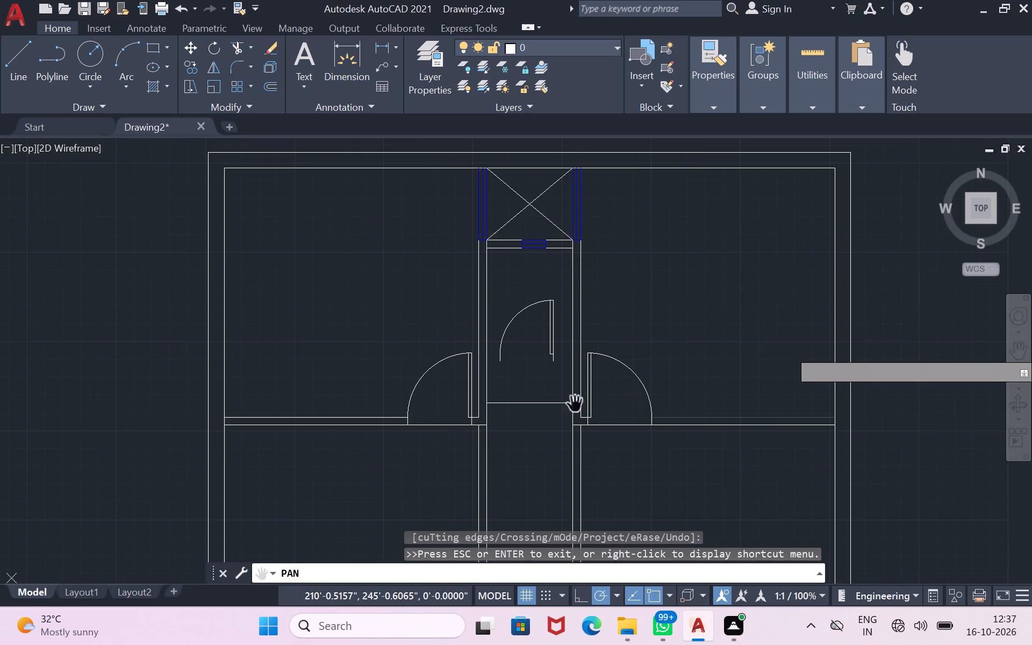
{"action": "scroll", "coordinate": [493, 398], "scroll_direction": "up", "scroll_amount": 2}
{"action": "key", "text": "Return"}
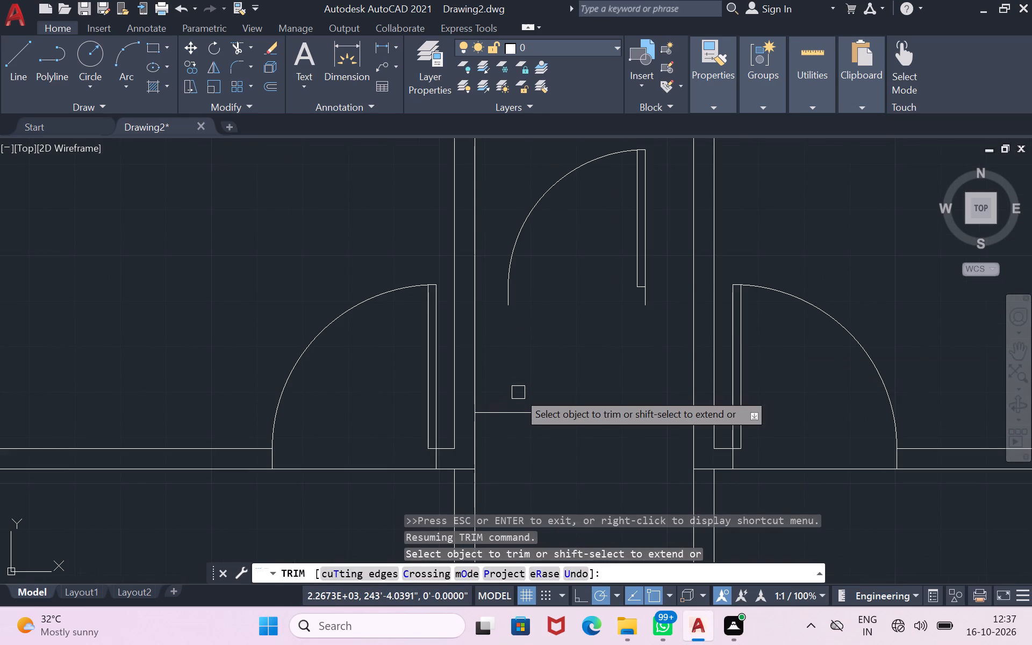
{"action": "key", "text": "Escape"}
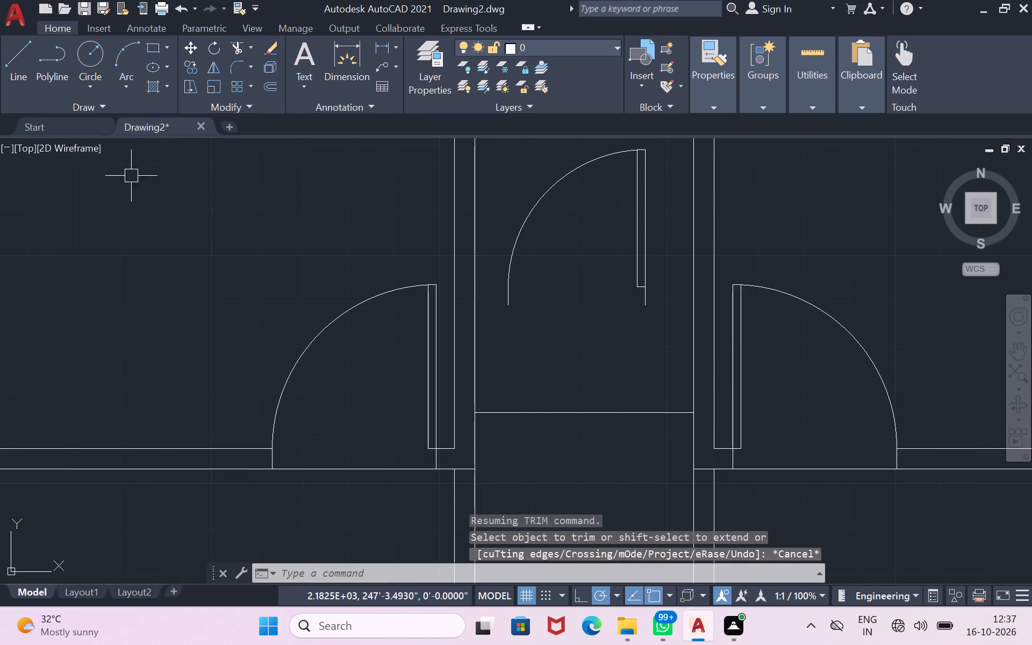
Offset the horizontal line across the passage by 4.5" to the north to form a partition.
{"action": "left_click", "coordinate": [556, 408]}
{"action": "key", "text": "o"}
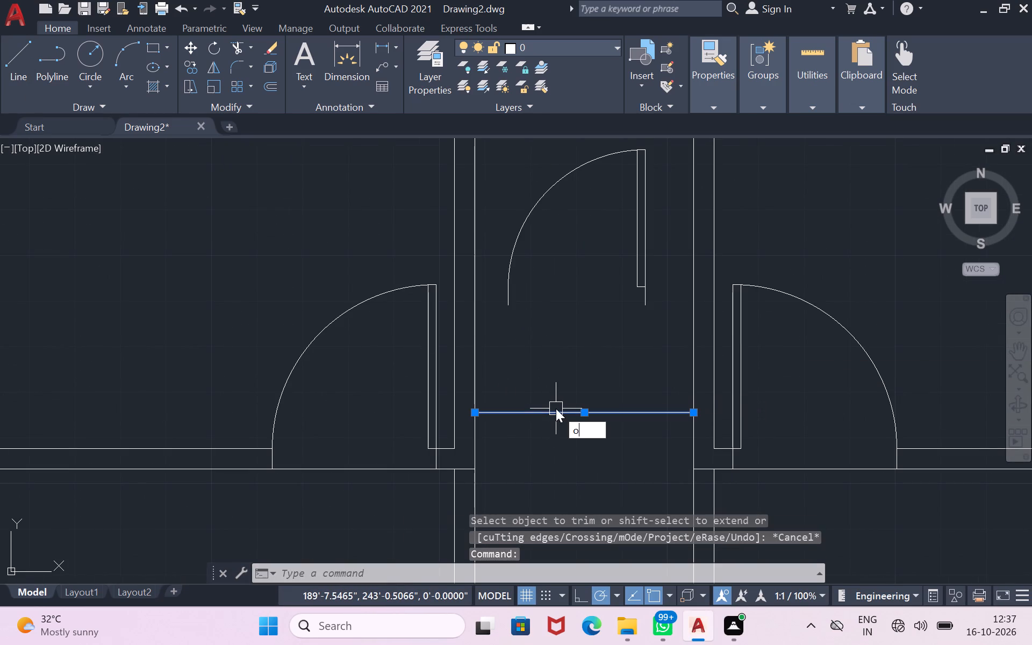
{"action": "key", "text": "Return"}
{"action": "left_click", "coordinate": [556, 408]}
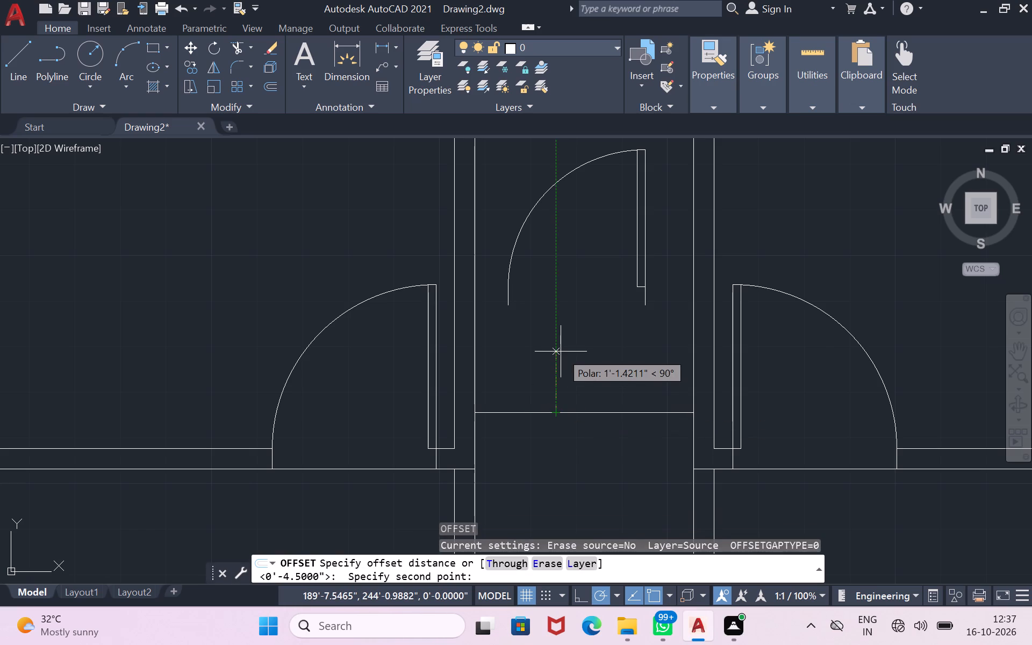
{"action": "key", "text": "4"}
{"action": "type", "text": ".5\""}
{"action": "key", "text": "Return"}
{"action": "left_click", "coordinate": [561, 352]}
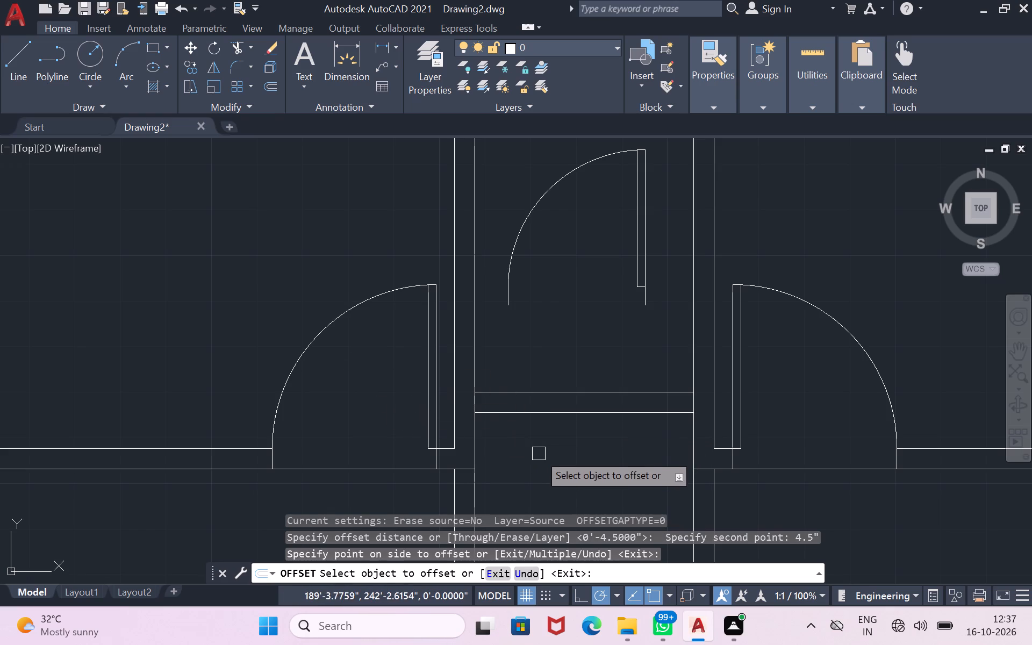
{"action": "key", "text": "Return"}
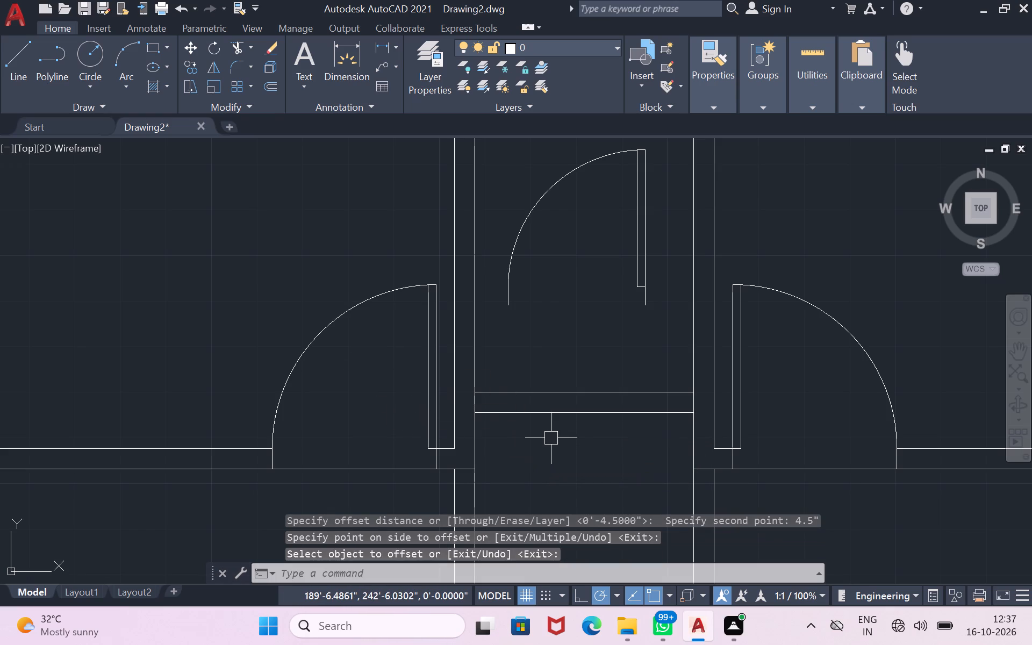
Draw a line 4" west along the passage partition's upper edge from its east end, continuing down to the lower edge.
{"action": "key", "text": "l"}
{"action": "key", "text": "Return"}
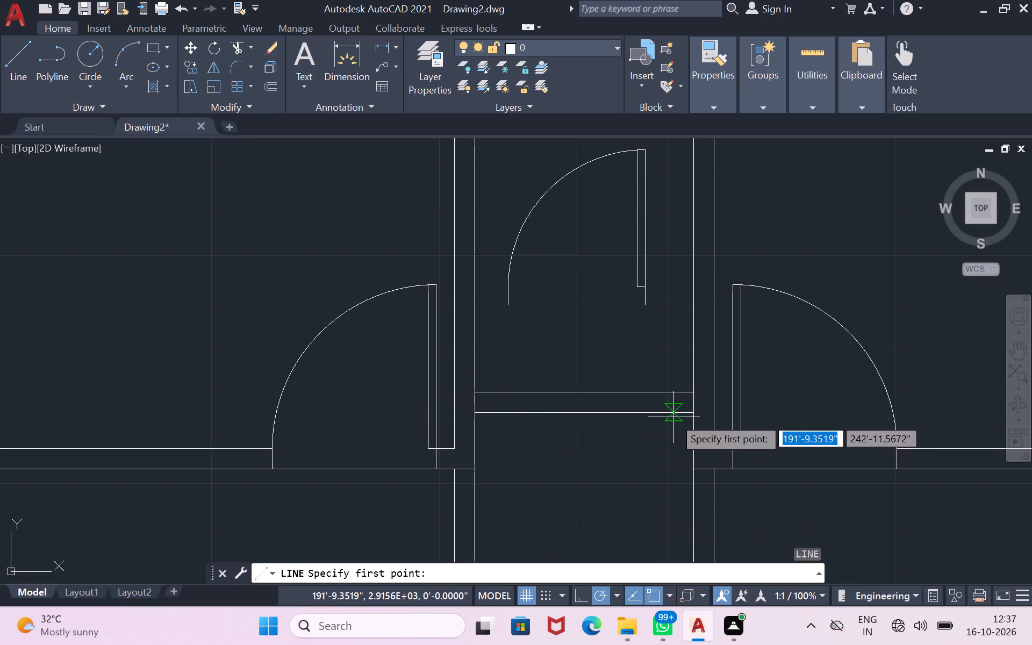
{"action": "left_click", "coordinate": [693, 389]}
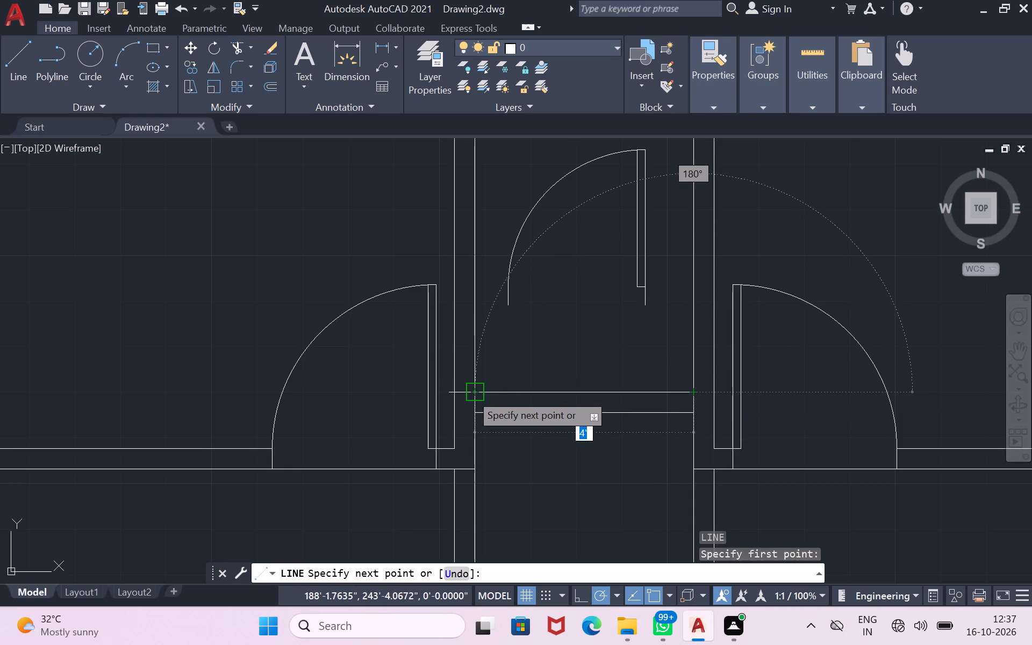
{"action": "type", "text": "4\""}
{"action": "key", "text": "Return"}
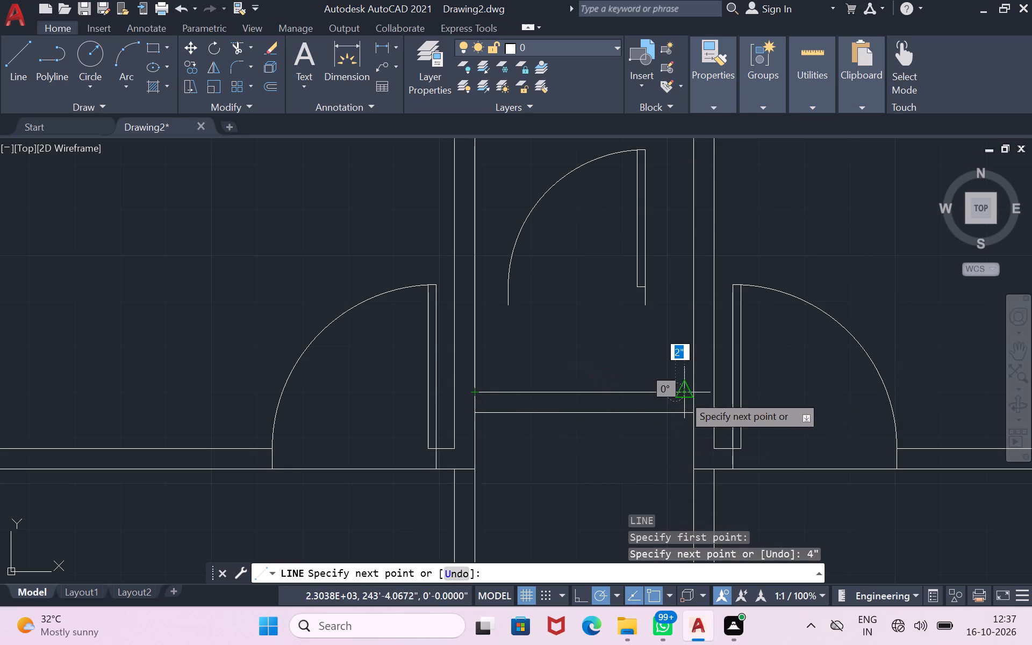
{"action": "left_click", "coordinate": [676, 411]}
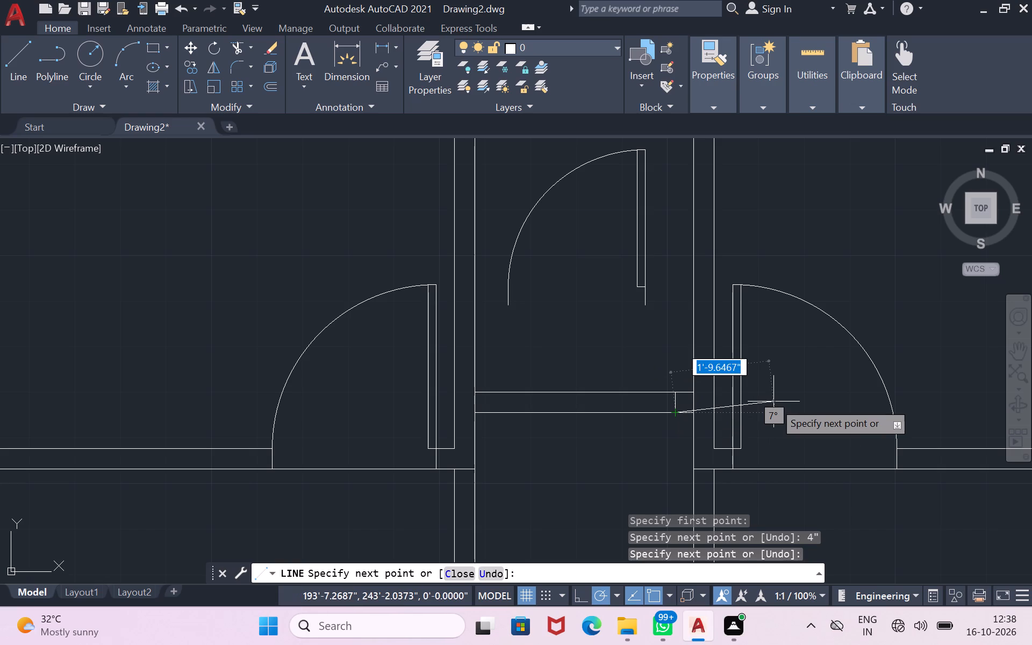
{"action": "key", "text": "Return"}
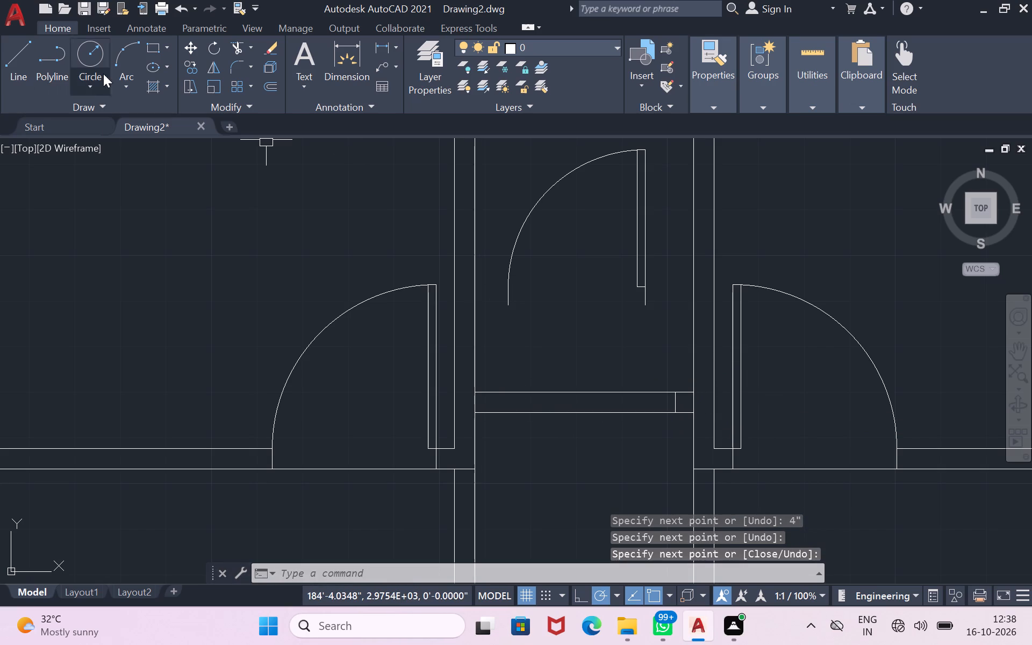
Trim the passage's inner vertical wall lines between the two lines of the new partition, at both ends.
{"action": "left_click", "coordinate": [236, 44]}
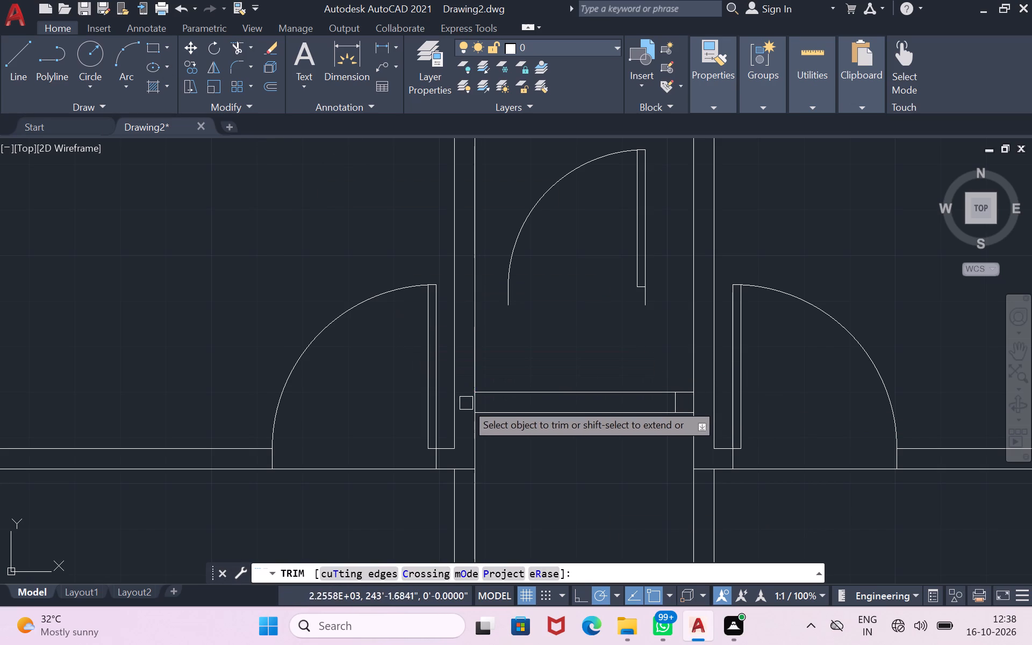
{"action": "left_click", "coordinate": [474, 405]}
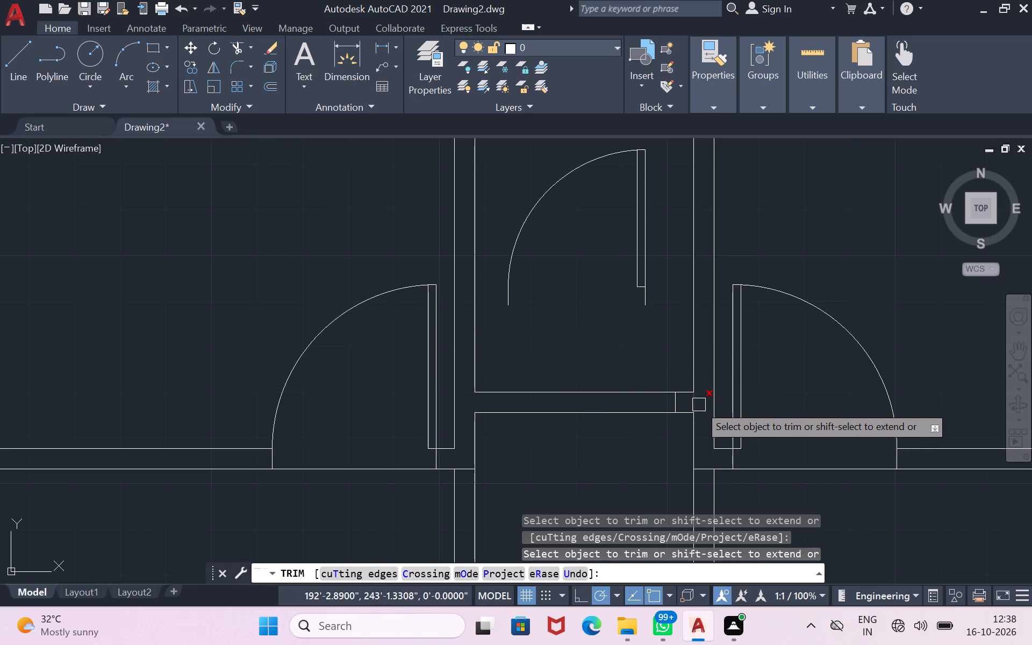
{"action": "left_click", "coordinate": [694, 405]}
{"action": "key", "text": "Return"}
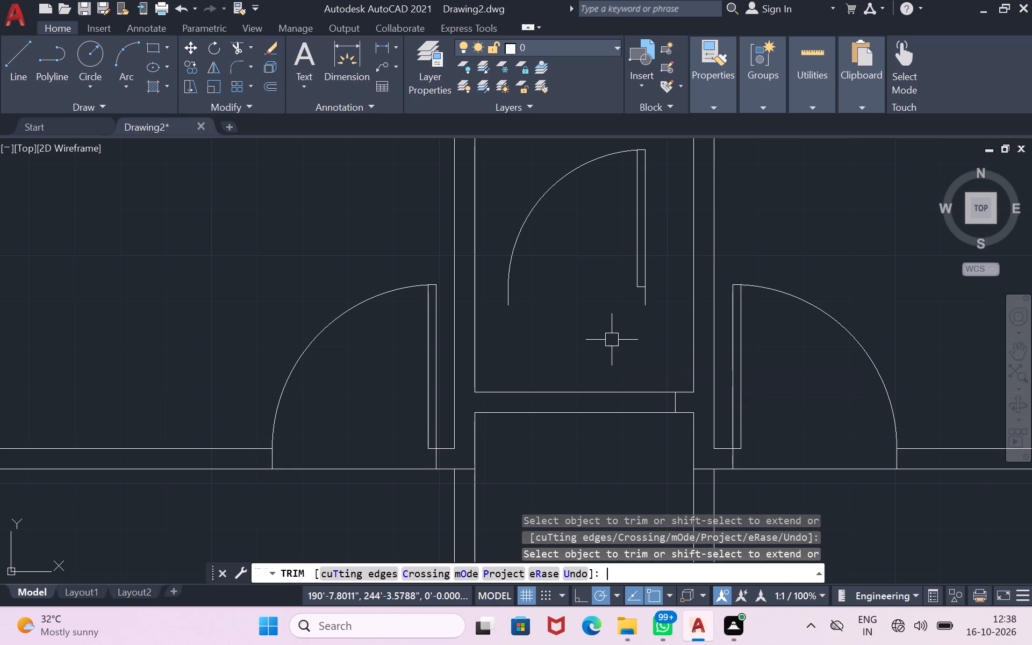
Move the middle door block down into the passage partition, aligning its hinge-side jamb with the short vertical line.
{"action": "left_click", "coordinate": [634, 271]}
{"action": "key", "text": "m"}
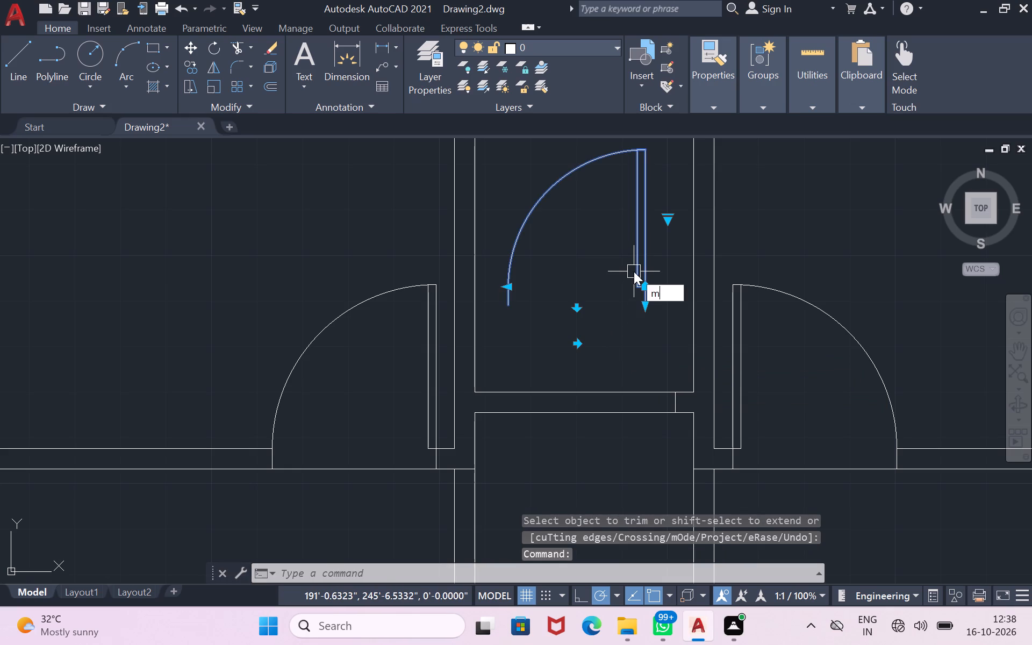
{"action": "key", "text": "Return"}
{"action": "left_click", "coordinate": [634, 271]}
{"action": "scroll", "coordinate": [660, 386], "scroll_direction": "up", "scroll_amount": 2}
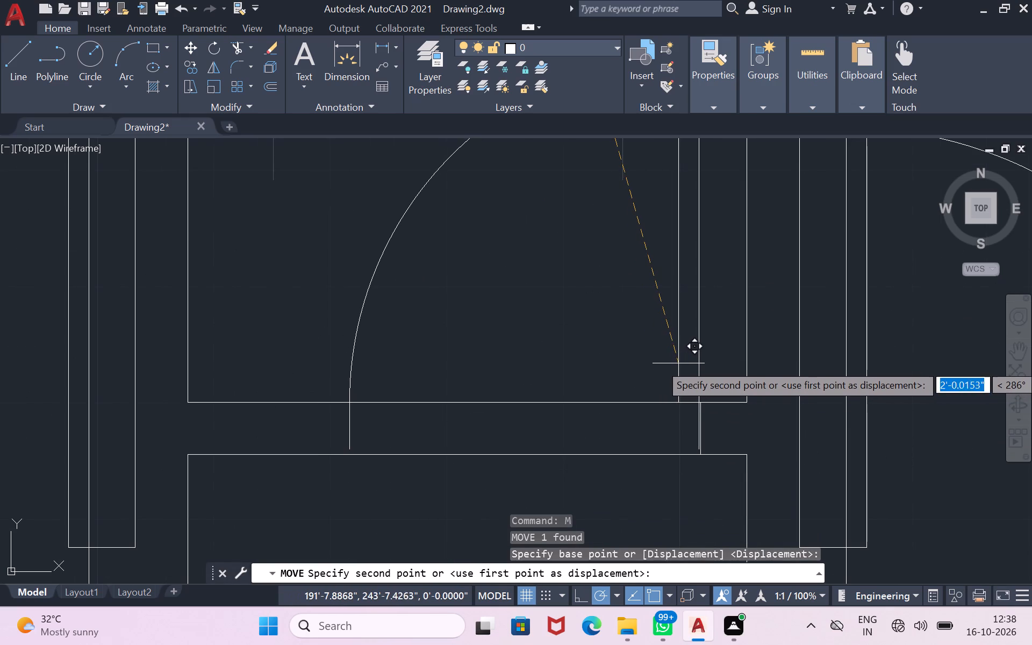
{"action": "scroll", "coordinate": [677, 391], "scroll_direction": "up", "scroll_amount": 2}
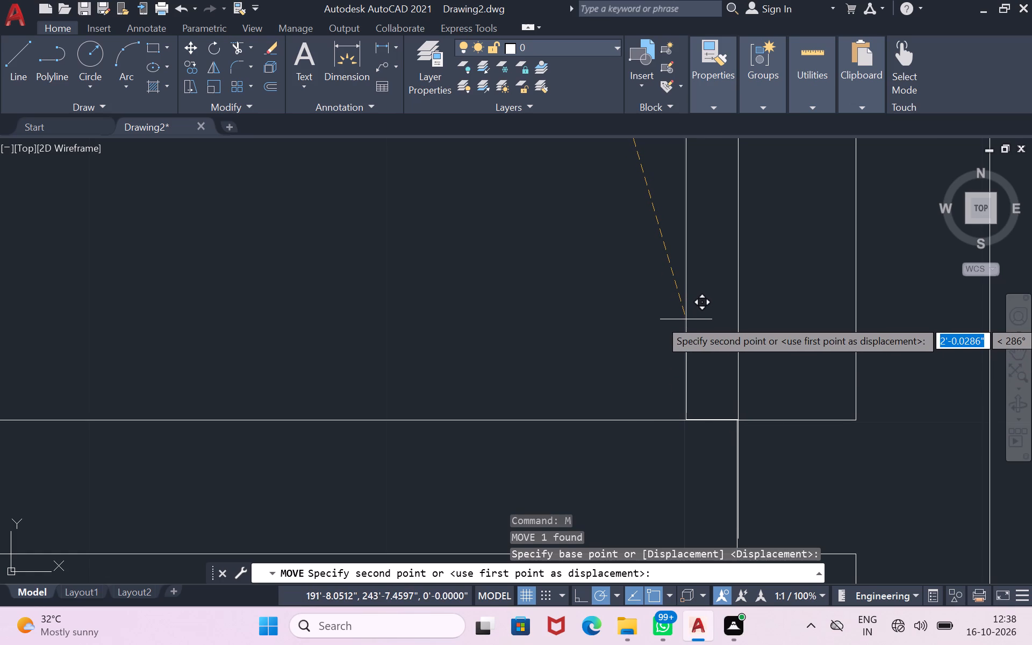
{"action": "scroll", "coordinate": [686, 319], "scroll_direction": "up", "scroll_amount": 1}
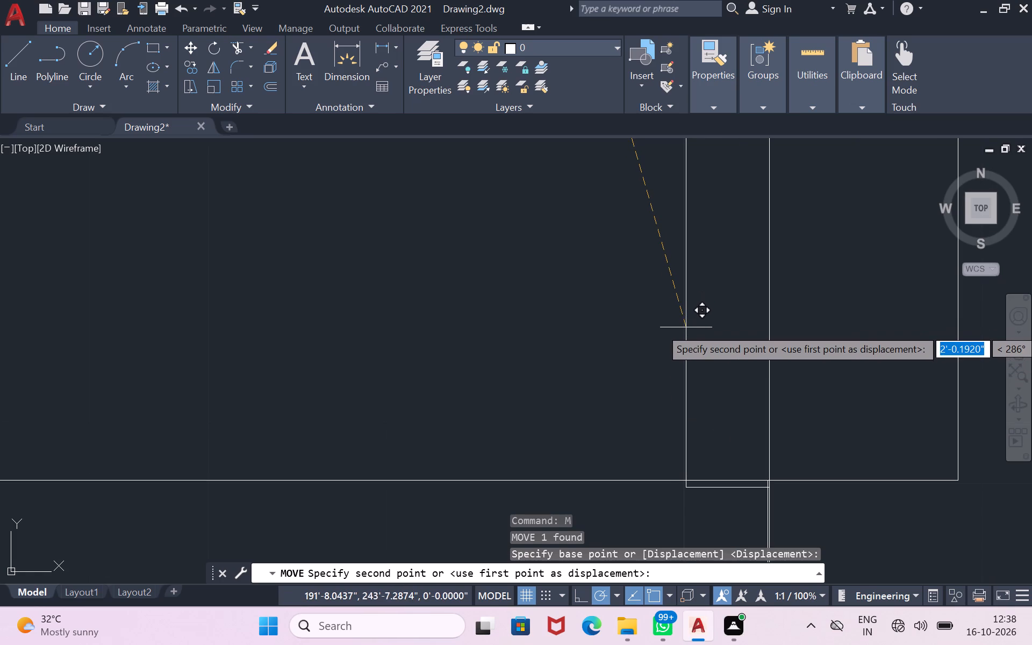
{"action": "scroll", "coordinate": [686, 327], "scroll_direction": "up", "scroll_amount": 1}
{"action": "scroll", "coordinate": [687, 328], "scroll_direction": "down", "scroll_amount": 2}
{"action": "scroll", "coordinate": [688, 427], "scroll_direction": "up", "scroll_amount": 1}
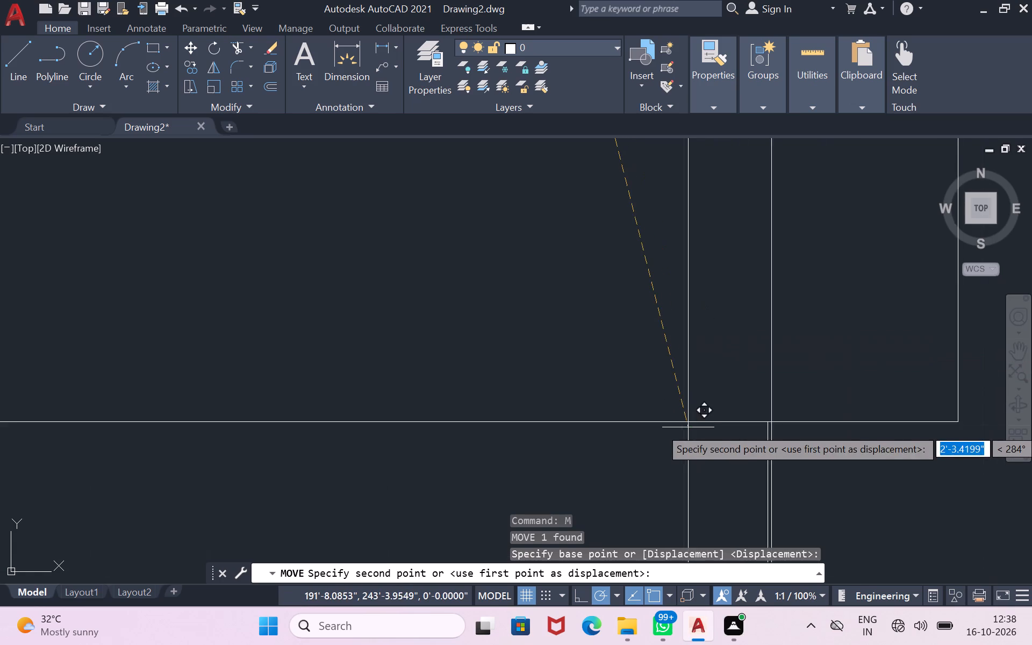
{"action": "scroll", "coordinate": [688, 427], "scroll_direction": "up", "scroll_amount": 1}
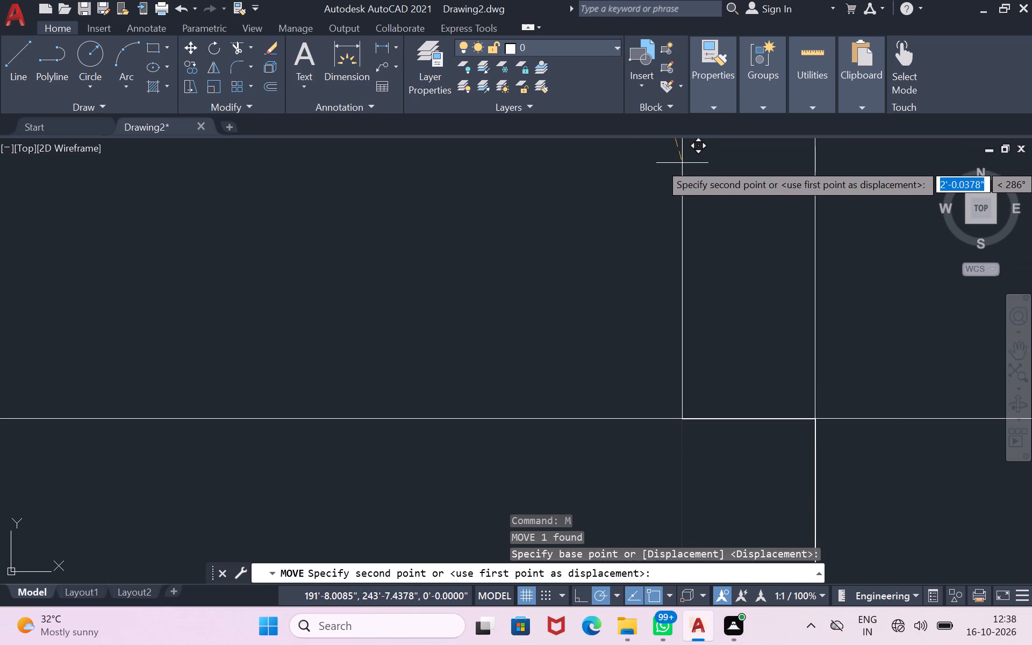
{"action": "left_click", "coordinate": [682, 163]}
{"action": "scroll", "coordinate": [697, 211], "scroll_direction": "down", "scroll_amount": 5}
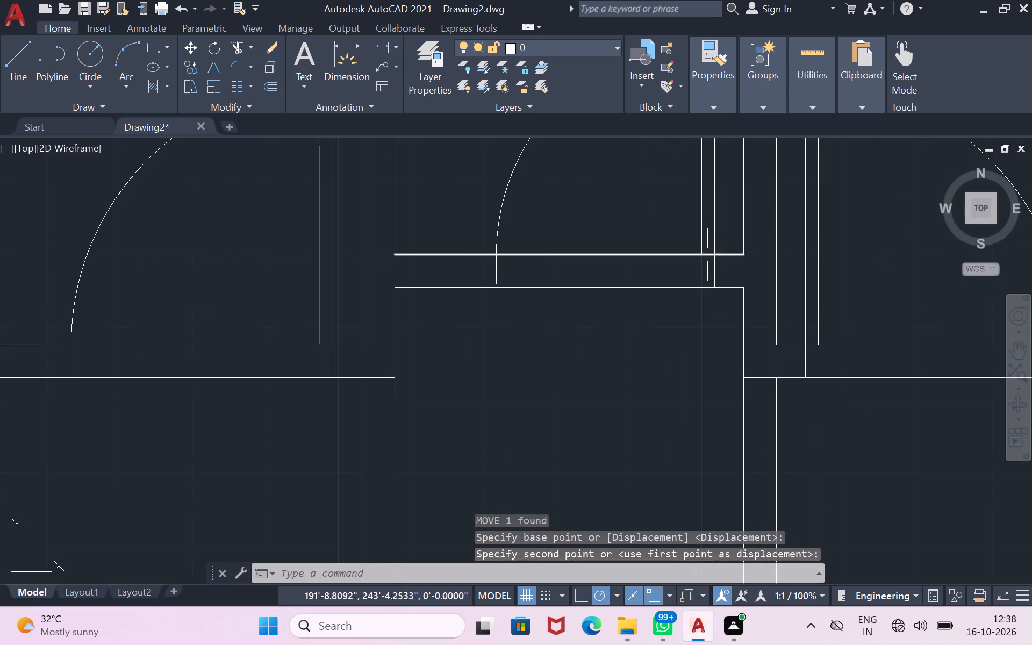
Draw a short vertical line from the lower end of the door's west jamb to the partition's lower line.
{"action": "scroll", "coordinate": [478, 278], "scroll_direction": "up", "scroll_amount": 3}
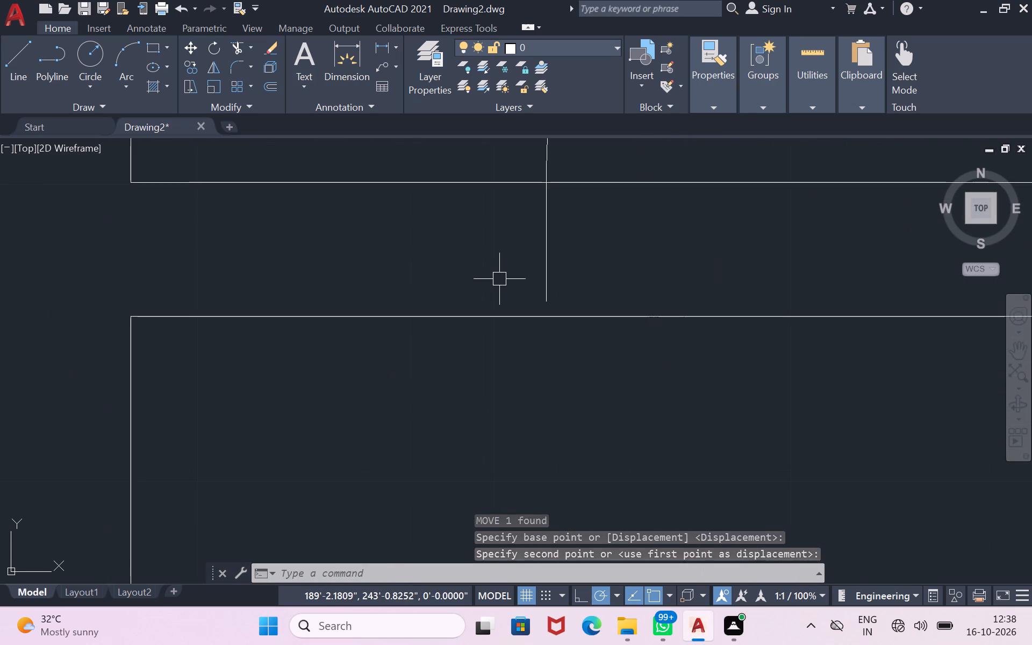
{"action": "scroll", "coordinate": [499, 279], "scroll_direction": "up", "scroll_amount": 1}
{"action": "key", "text": "l"}
{"action": "key", "text": "Return"}
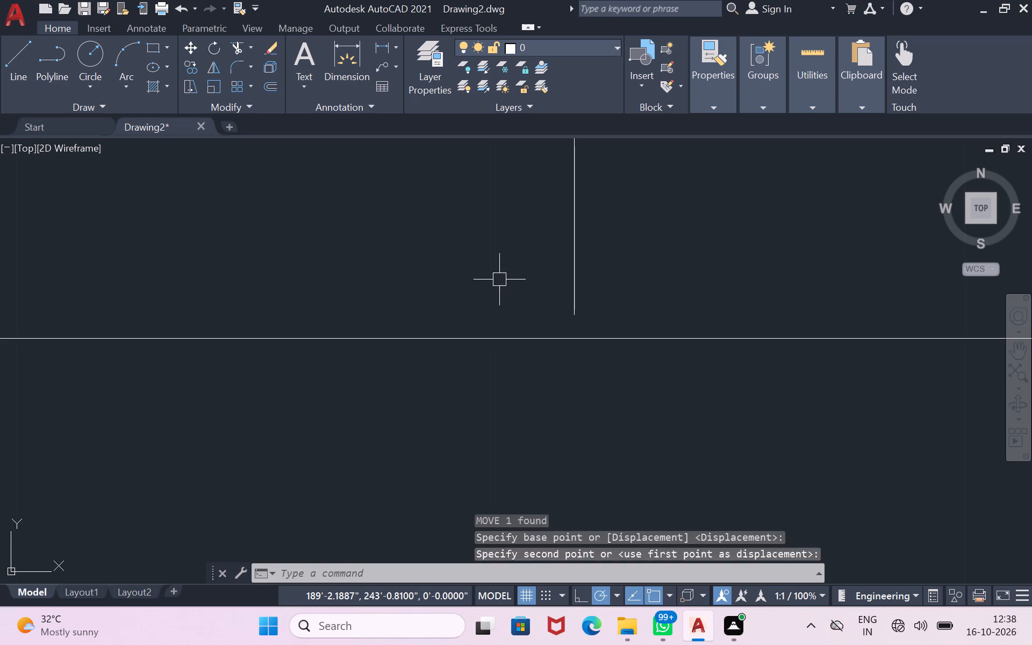
{"action": "left_click", "coordinate": [575, 312]}
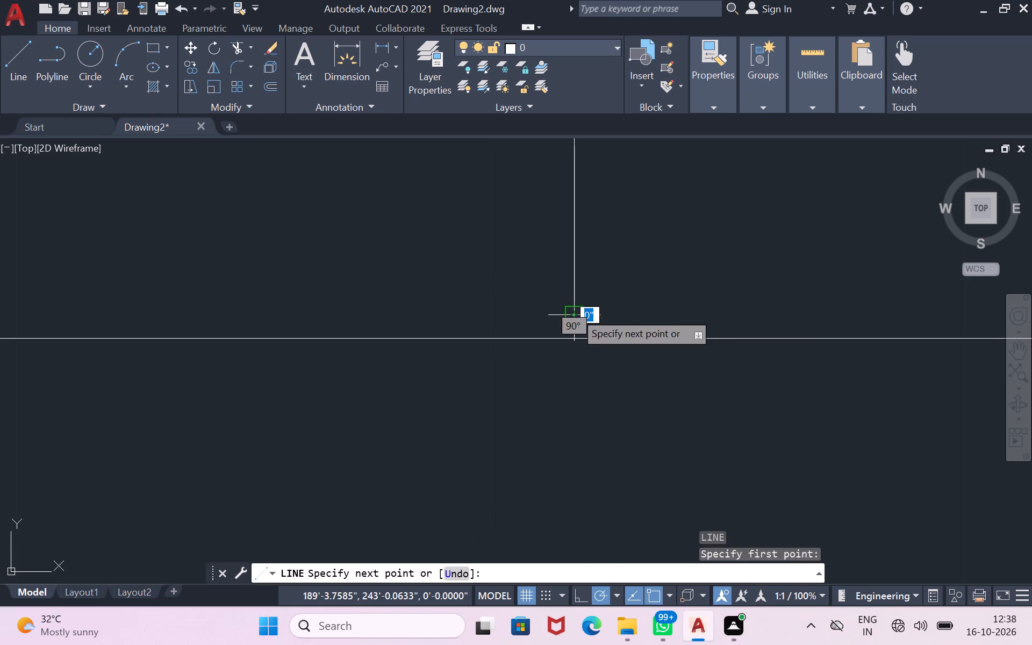
{"action": "left_click", "coordinate": [577, 338]}
{"action": "key", "text": "Return"}
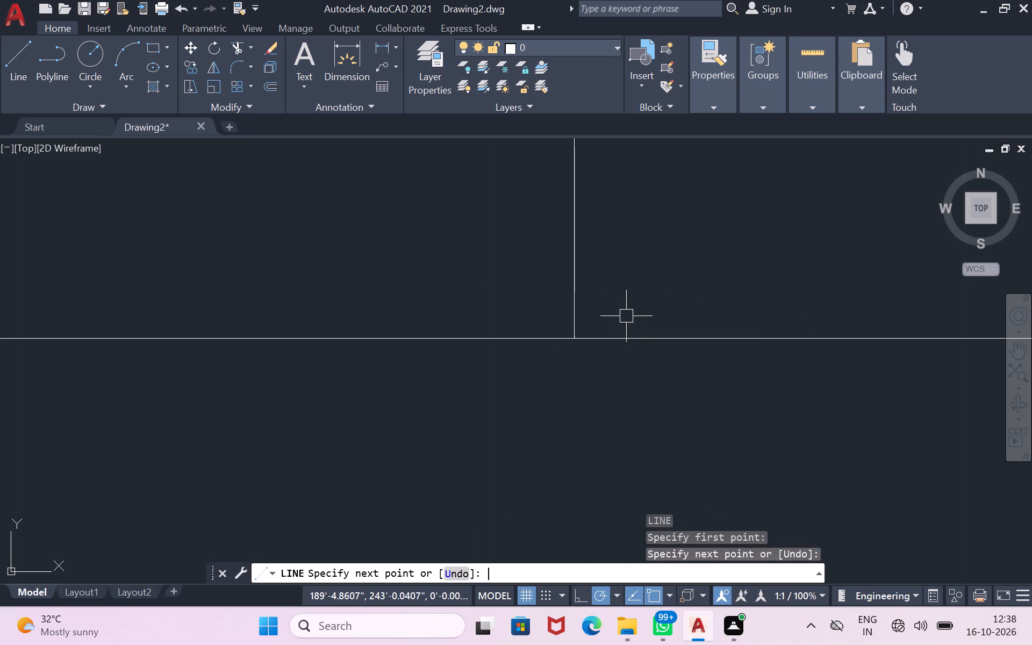
Delete the short vertical reference line across the partition at the door's east jamb.
{"action": "scroll", "coordinate": [627, 316], "scroll_direction": "down", "scroll_amount": 3}
{"action": "scroll", "coordinate": [844, 327], "scroll_direction": "down", "scroll_amount": 2}
{"action": "scroll", "coordinate": [919, 309], "scroll_direction": "up", "scroll_amount": 1}
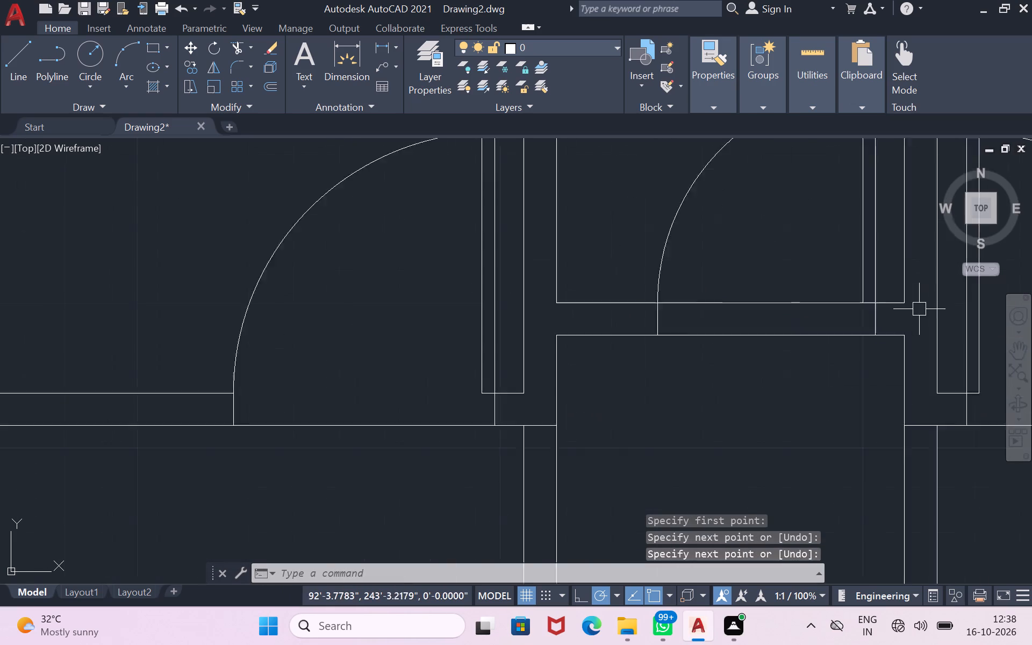
{"action": "scroll", "coordinate": [919, 309], "scroll_direction": "up", "scroll_amount": 2}
{"action": "scroll", "coordinate": [865, 383], "scroll_direction": "up", "scroll_amount": 3}
{"action": "scroll", "coordinate": [706, 361], "scroll_direction": "down", "scroll_amount": 2}
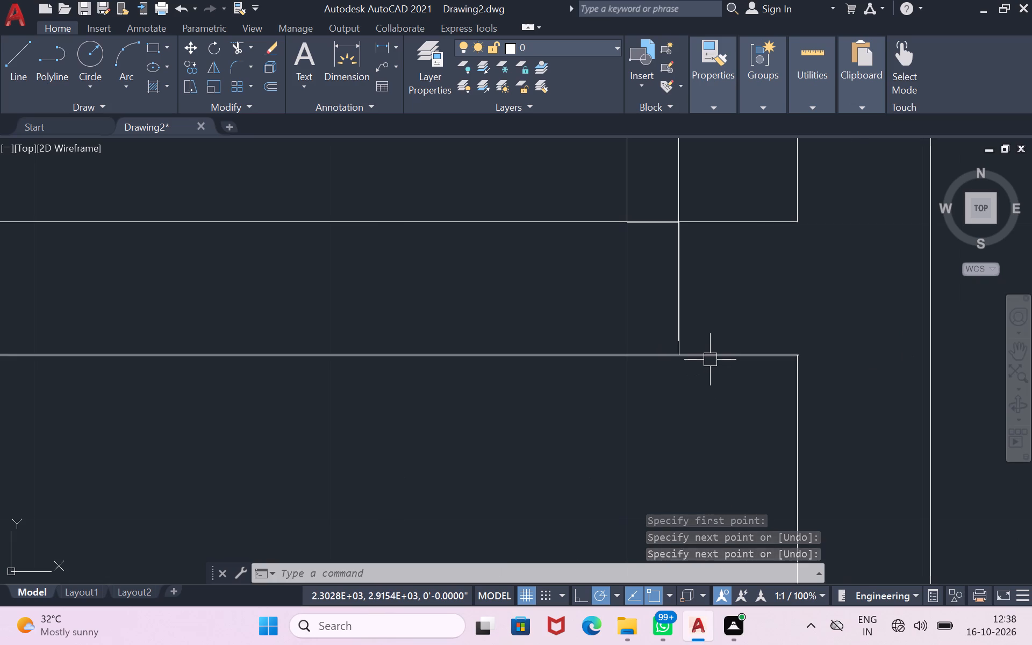
{"action": "scroll", "coordinate": [693, 338], "scroll_direction": "up", "scroll_amount": 3}
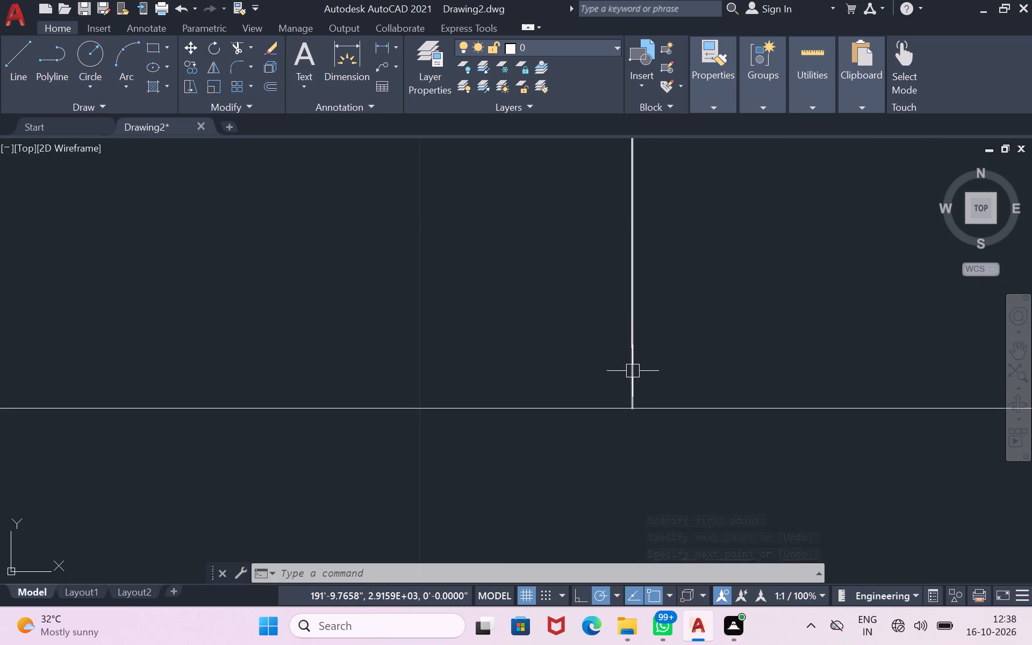
{"action": "left_click", "coordinate": [633, 371]}
{"action": "scroll", "coordinate": [737, 338], "scroll_direction": "down", "scroll_amount": 3}
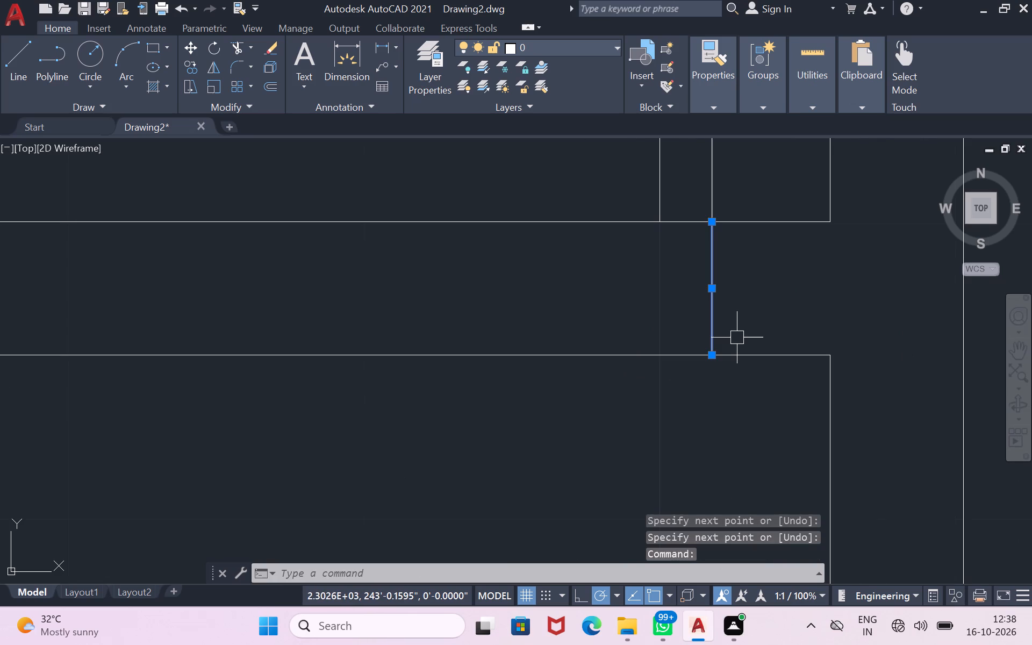
{"action": "key", "text": "Delete"}
{"action": "scroll", "coordinate": [733, 316], "scroll_direction": "up", "scroll_amount": 2}
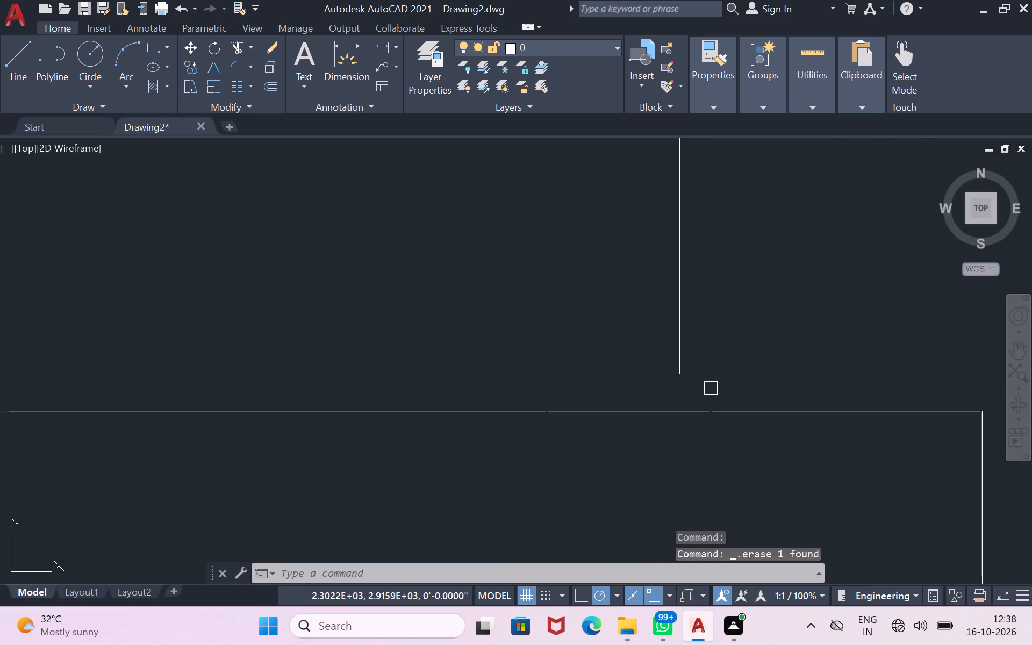
Draw a short vertical line from the lower end of the middle door's east jamb to the passage partition's lower line.
{"action": "key", "text": "l"}
{"action": "key", "text": "Return"}
{"action": "scroll", "coordinate": [693, 399], "scroll_direction": "up", "scroll_amount": 2}
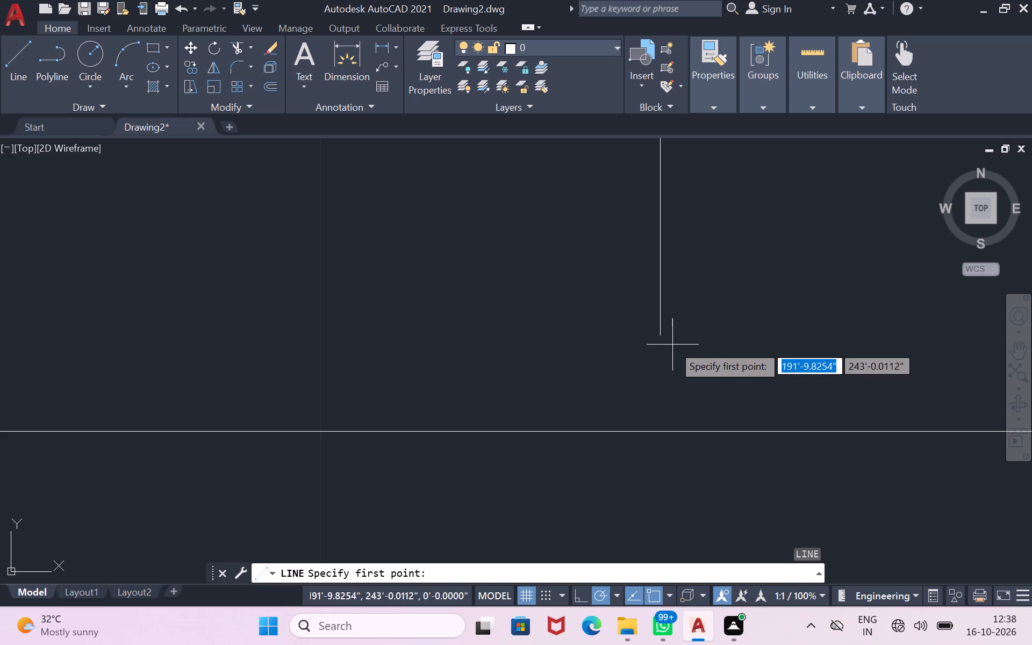
{"action": "left_click", "coordinate": [664, 334]}
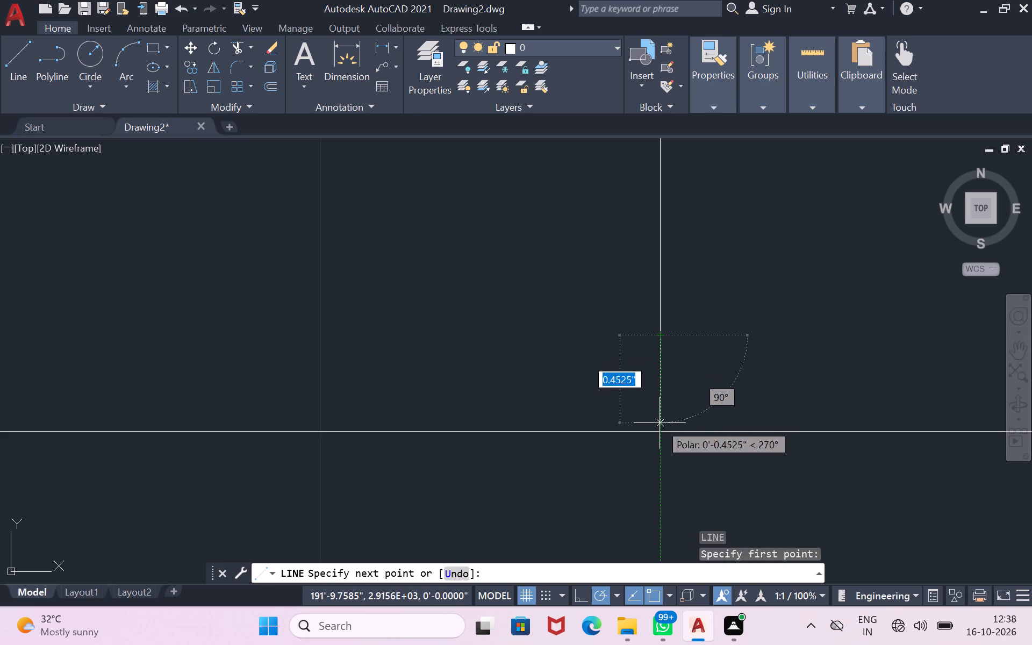
{"action": "left_click", "coordinate": [658, 434]}
{"action": "key", "text": "Return"}
{"action": "scroll", "coordinate": [658, 432], "scroll_direction": "down", "scroll_amount": 4}
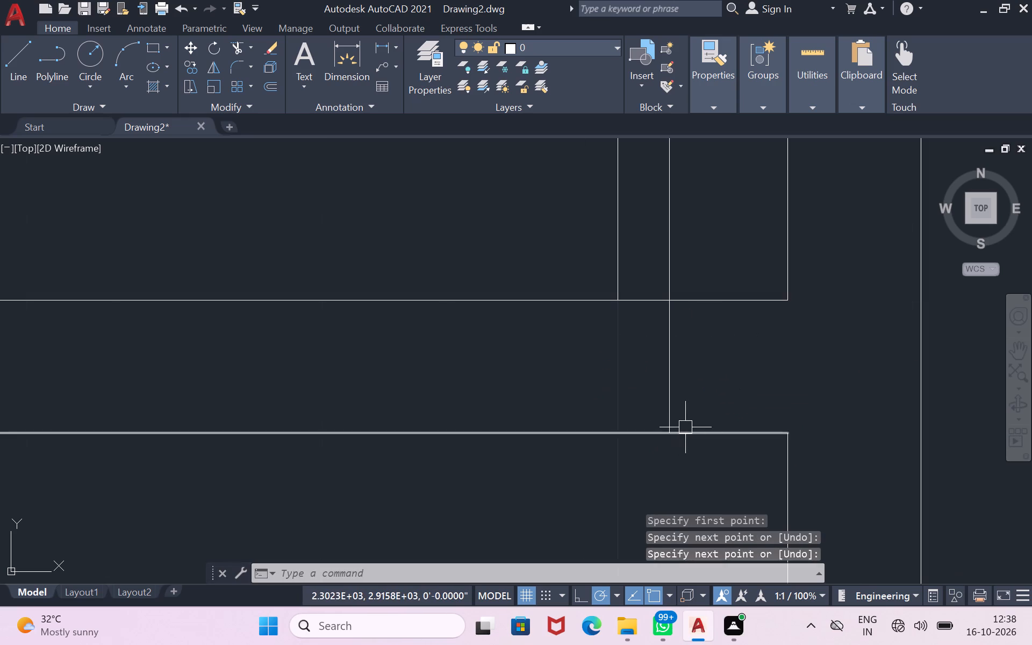
Trim the passage partition's upper line across the middle door's opening, between its two jambs.
{"action": "scroll", "coordinate": [686, 426], "scroll_direction": "down", "scroll_amount": 3}
{"action": "key", "text": "y"}
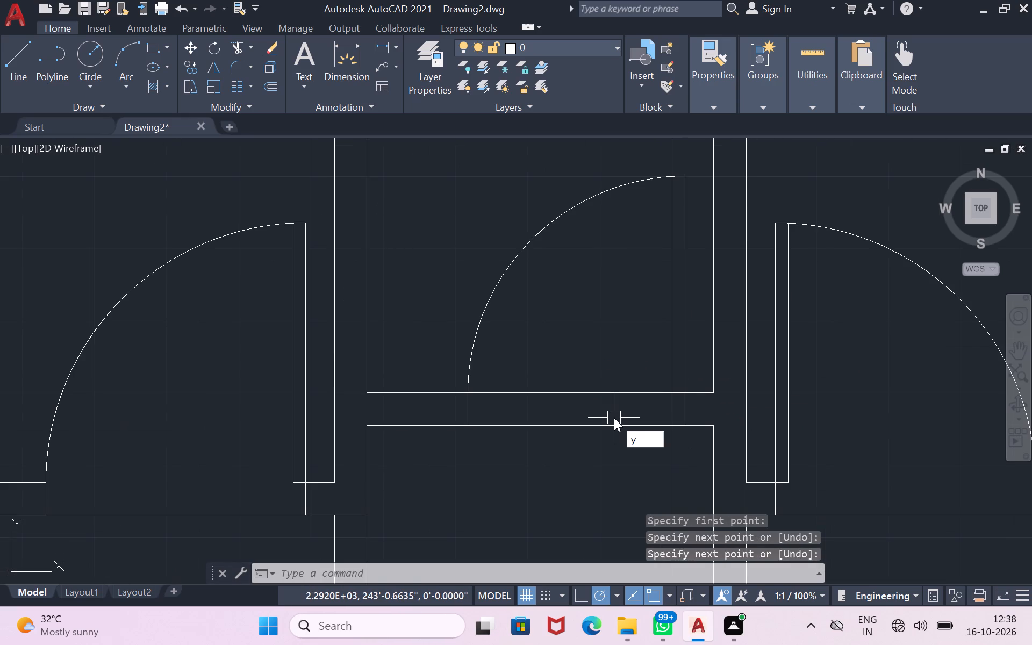
{"action": "key", "text": "BackSpace"}
{"action": "type", "text": "tr"}
{"action": "key", "text": "space"}
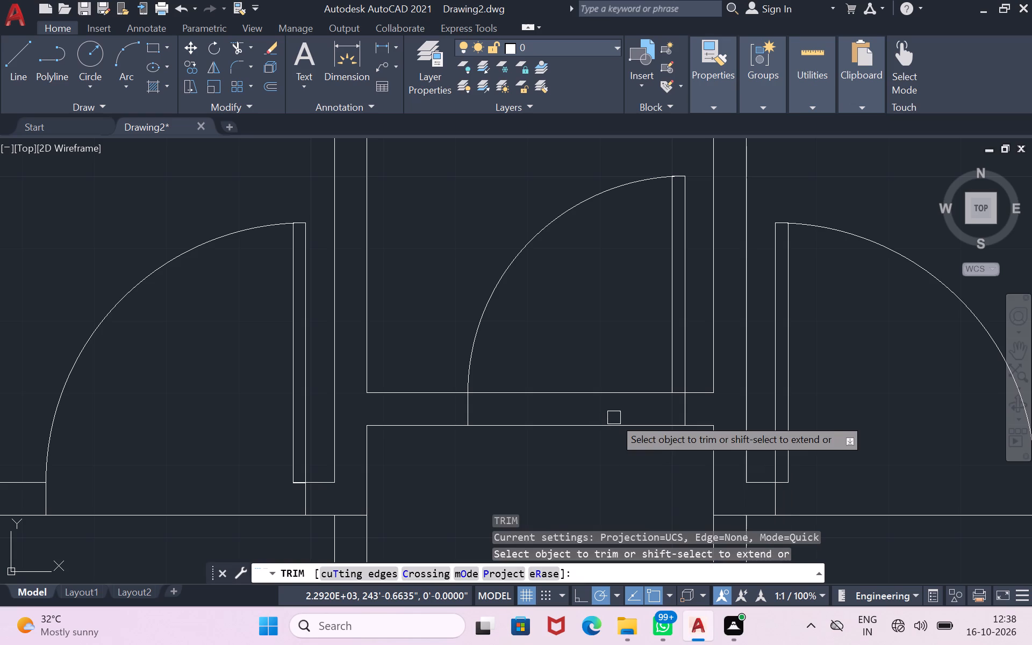
{"action": "left_click", "coordinate": [615, 390]}
{"action": "scroll", "coordinate": [615, 390], "scroll_direction": "down", "scroll_amount": 1}
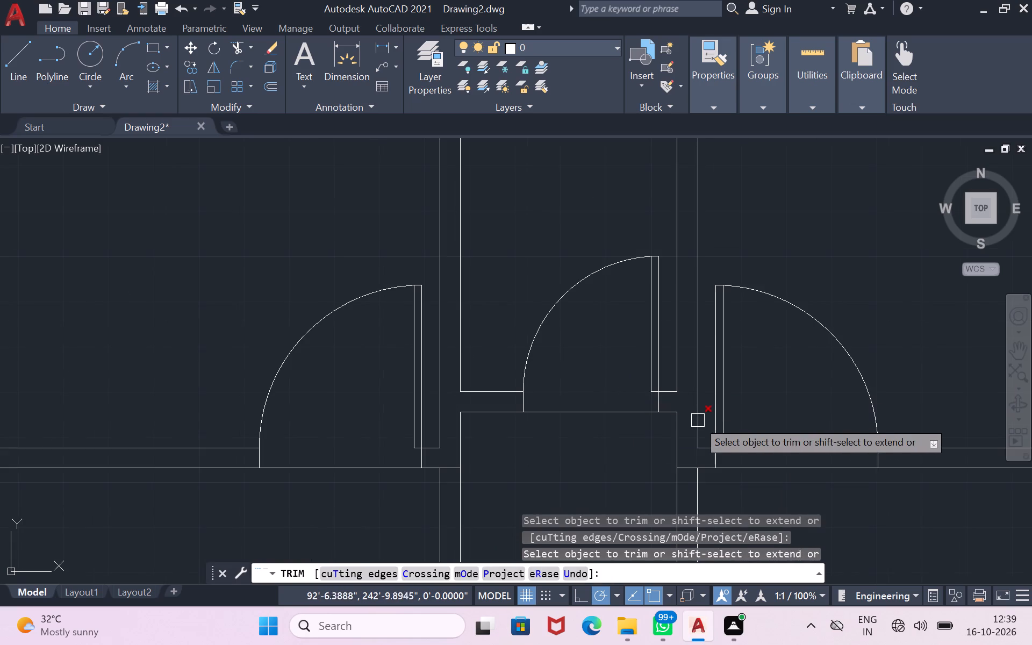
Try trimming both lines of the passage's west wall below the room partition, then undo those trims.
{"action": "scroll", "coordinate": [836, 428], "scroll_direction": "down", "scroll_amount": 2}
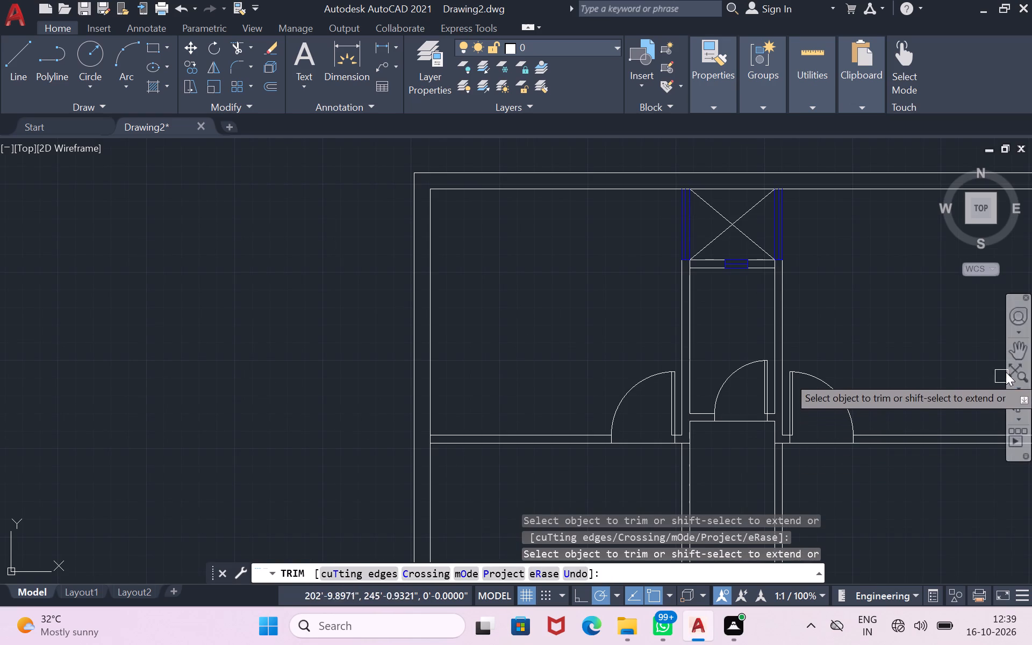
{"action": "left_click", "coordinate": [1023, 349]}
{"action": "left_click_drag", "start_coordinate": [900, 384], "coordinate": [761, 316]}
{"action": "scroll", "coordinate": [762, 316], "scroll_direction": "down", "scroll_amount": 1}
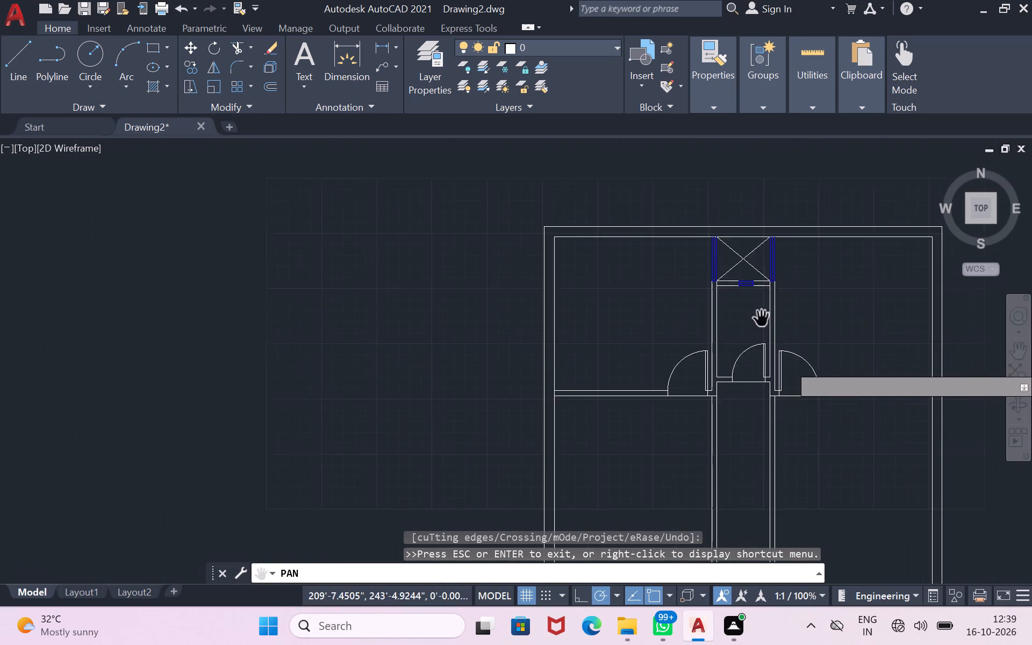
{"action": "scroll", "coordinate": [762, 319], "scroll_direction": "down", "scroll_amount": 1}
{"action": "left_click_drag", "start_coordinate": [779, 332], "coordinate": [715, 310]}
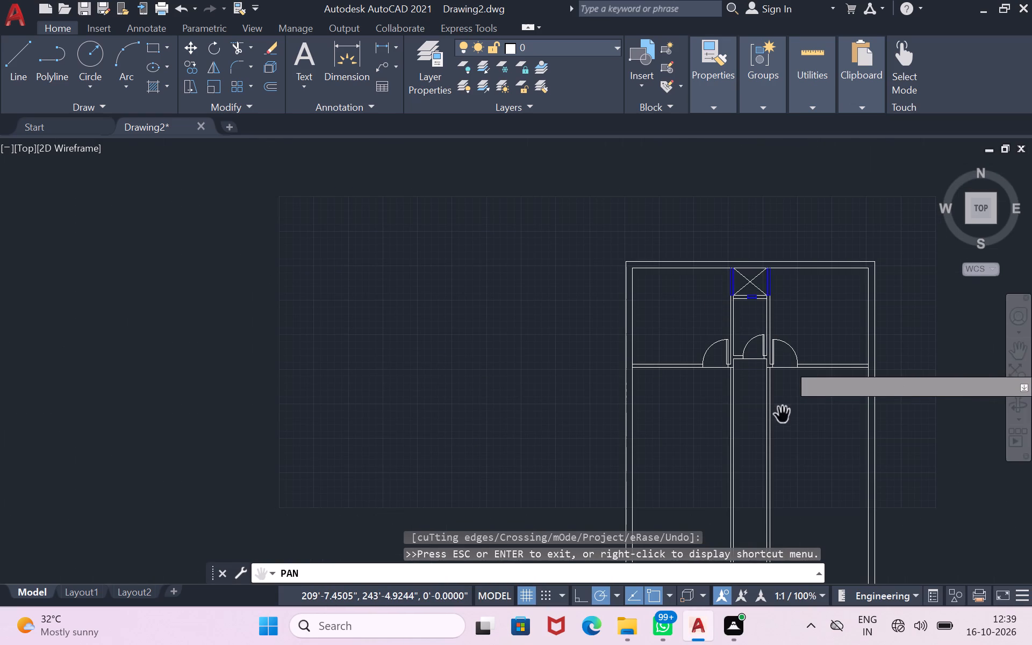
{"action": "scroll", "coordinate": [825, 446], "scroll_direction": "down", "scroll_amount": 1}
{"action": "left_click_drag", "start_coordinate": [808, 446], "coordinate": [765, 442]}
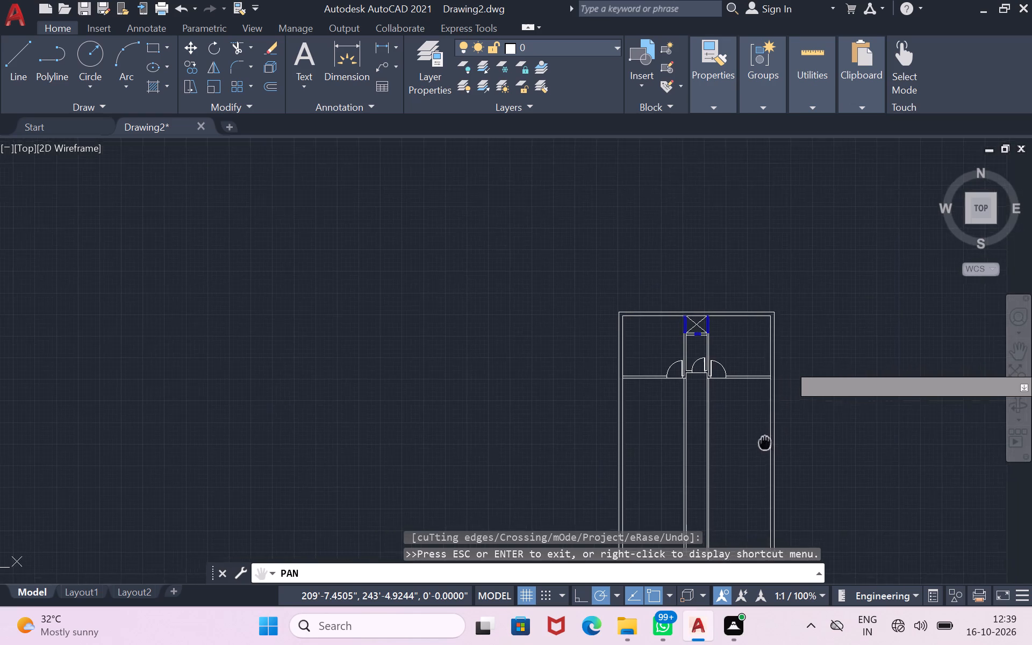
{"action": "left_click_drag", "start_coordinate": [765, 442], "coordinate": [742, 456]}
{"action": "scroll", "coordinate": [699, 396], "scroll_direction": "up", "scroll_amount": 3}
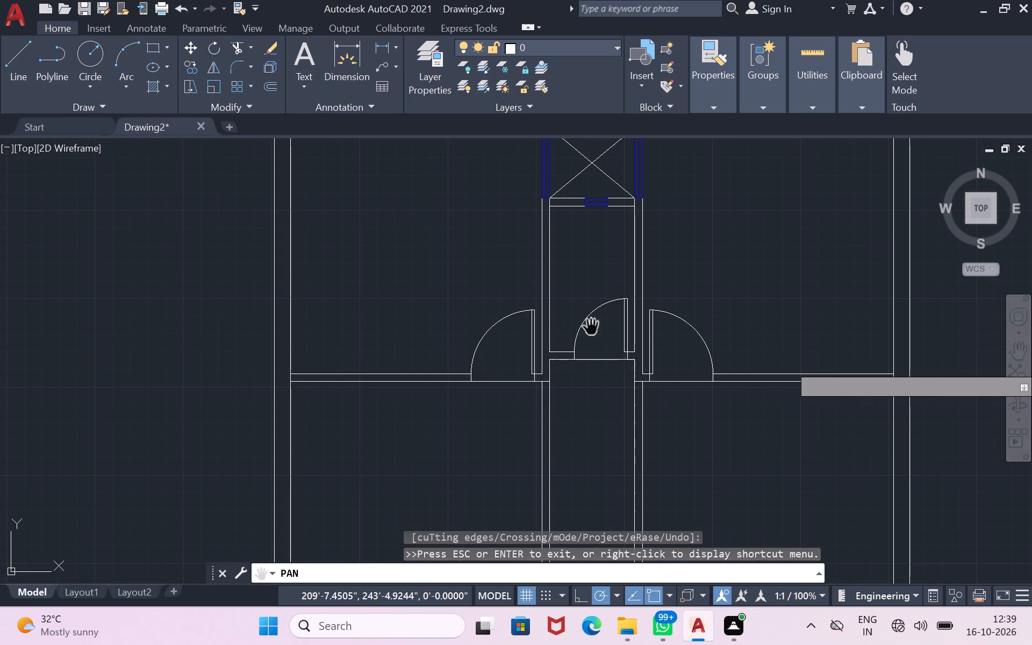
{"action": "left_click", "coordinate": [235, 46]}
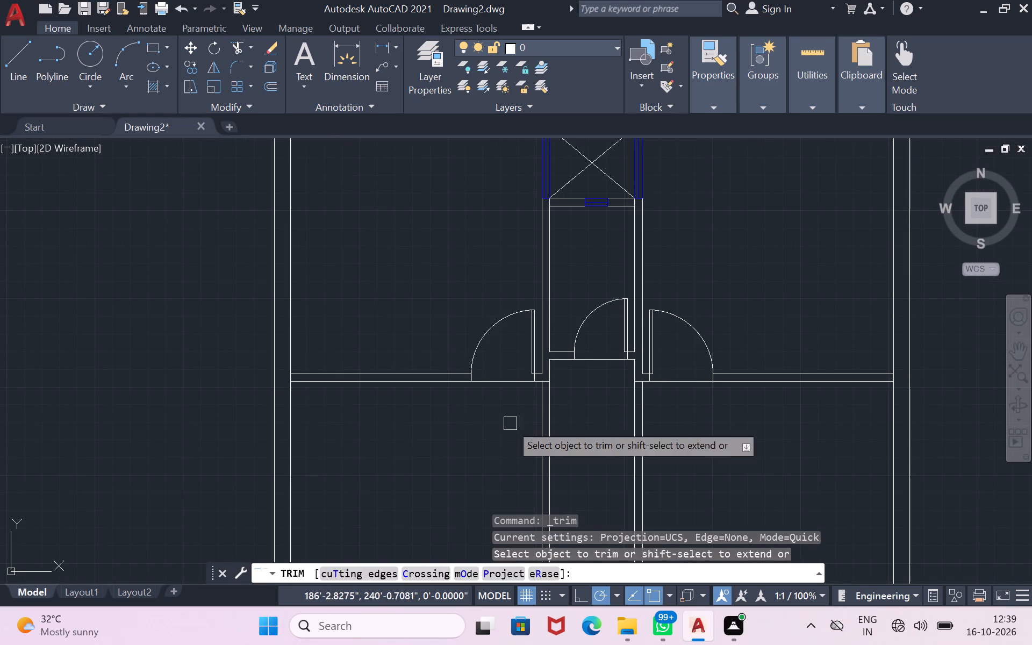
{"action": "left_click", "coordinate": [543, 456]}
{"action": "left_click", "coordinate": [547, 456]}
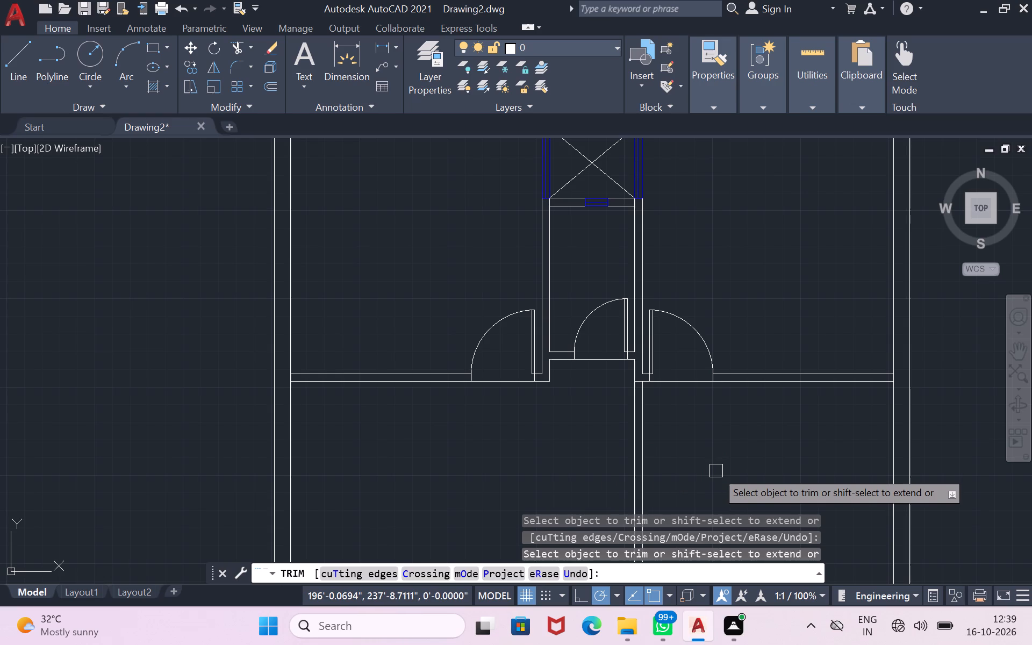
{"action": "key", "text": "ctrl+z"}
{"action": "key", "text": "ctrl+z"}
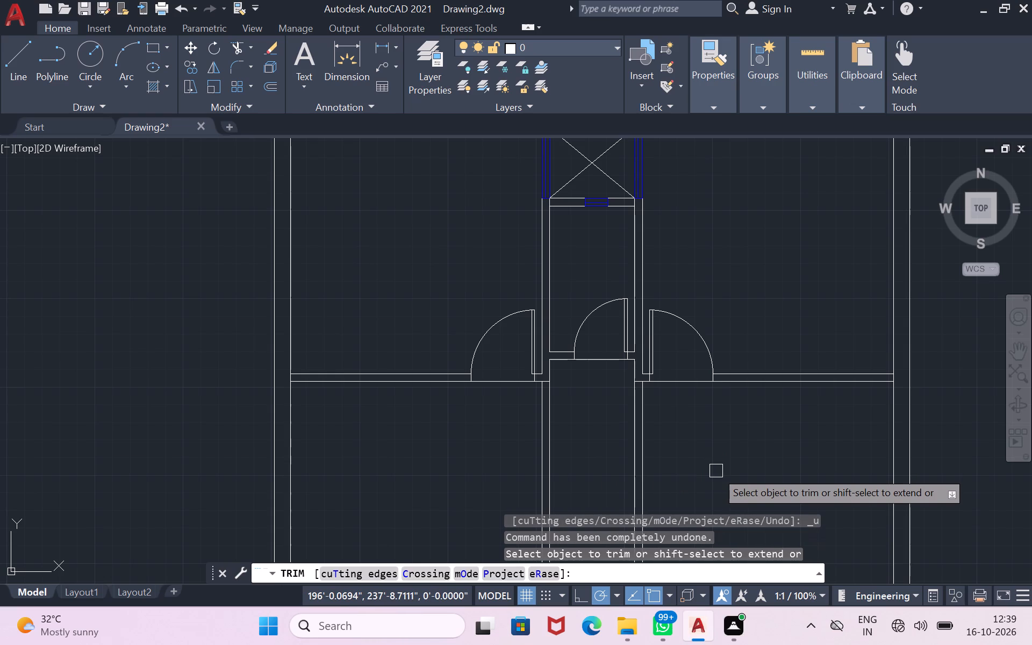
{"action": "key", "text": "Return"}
Draw a 4'6" by 6'6" rectangle in the empty space east of the building's outer wall.
{"action": "scroll", "coordinate": [716, 471], "scroll_direction": "down", "scroll_amount": 2}
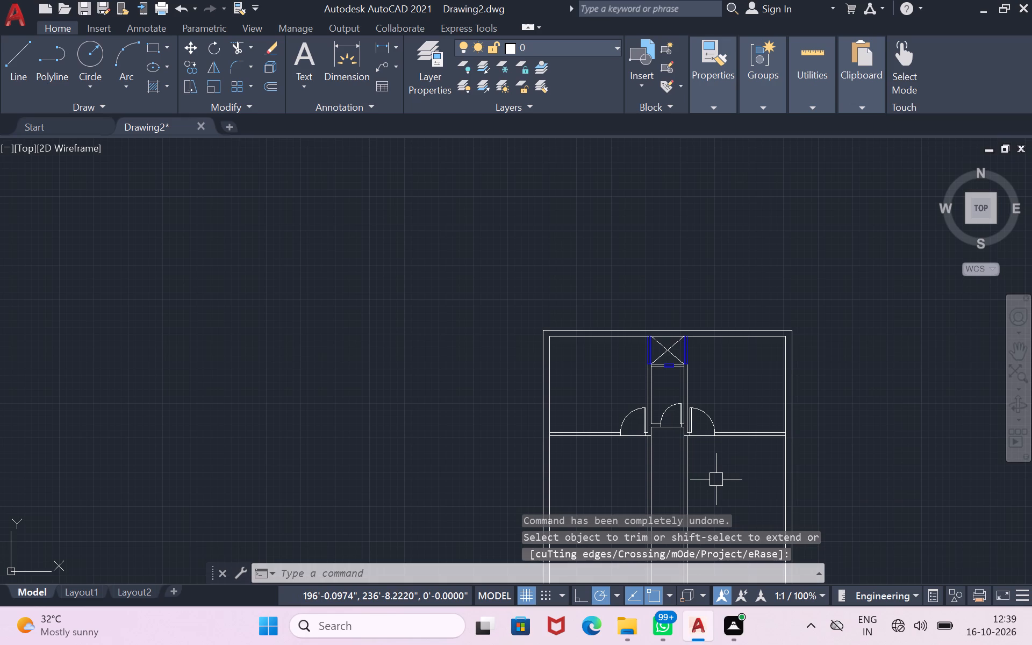
{"action": "scroll", "coordinate": [716, 479], "scroll_direction": "down", "scroll_amount": 1}
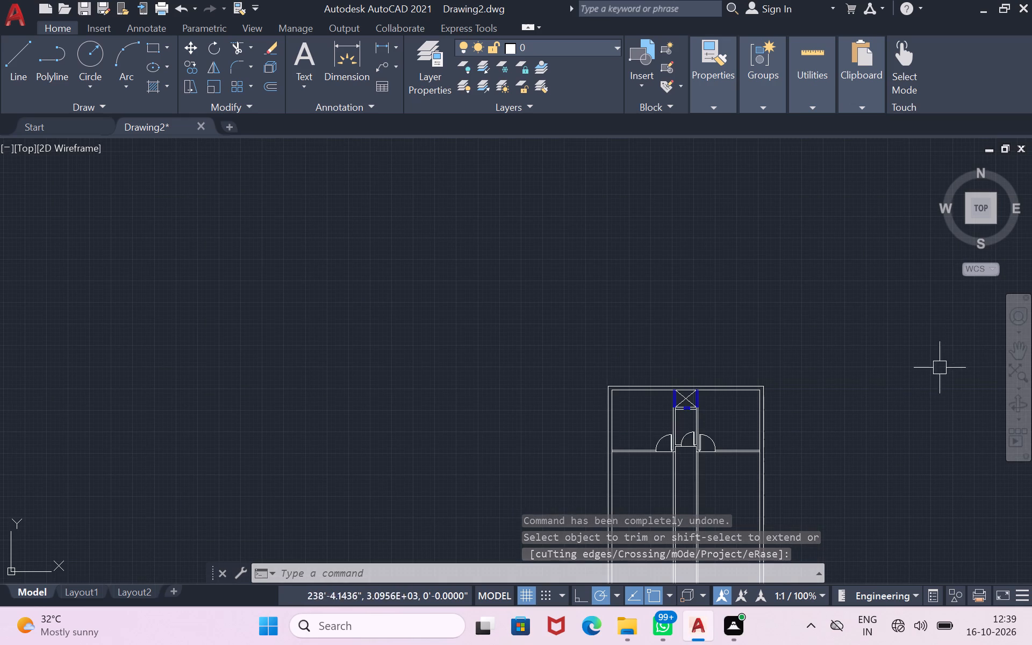
{"action": "left_click", "coordinate": [1023, 350]}
{"action": "left_click_drag", "start_coordinate": [733, 487], "coordinate": [655, 422]}
{"action": "scroll", "coordinate": [614, 379], "scroll_direction": "up", "scroll_amount": 3}
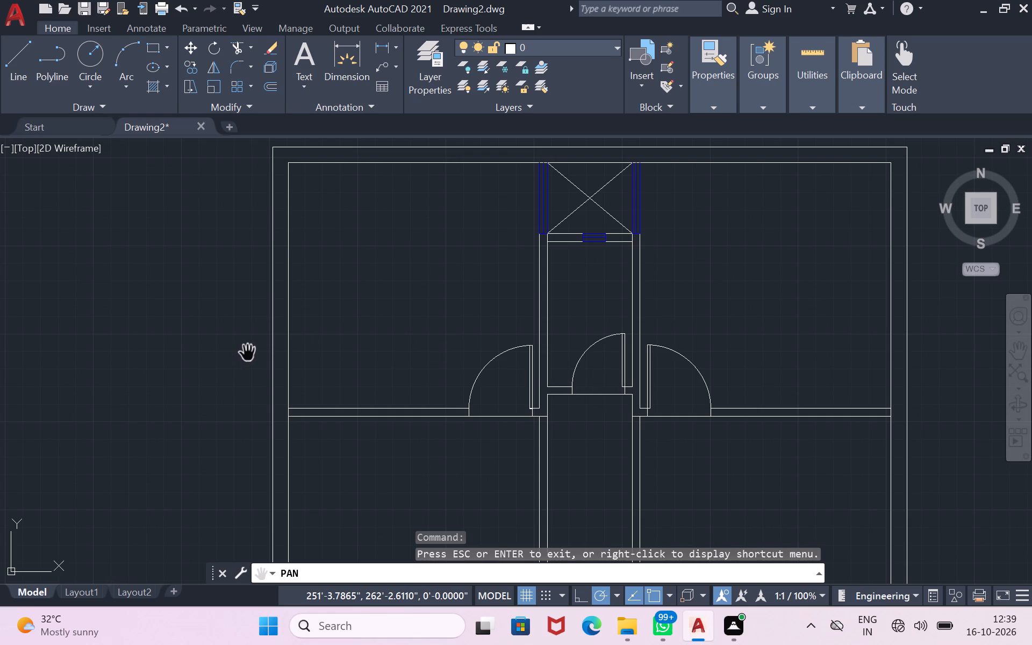
{"action": "left_click", "coordinate": [8, 58]}
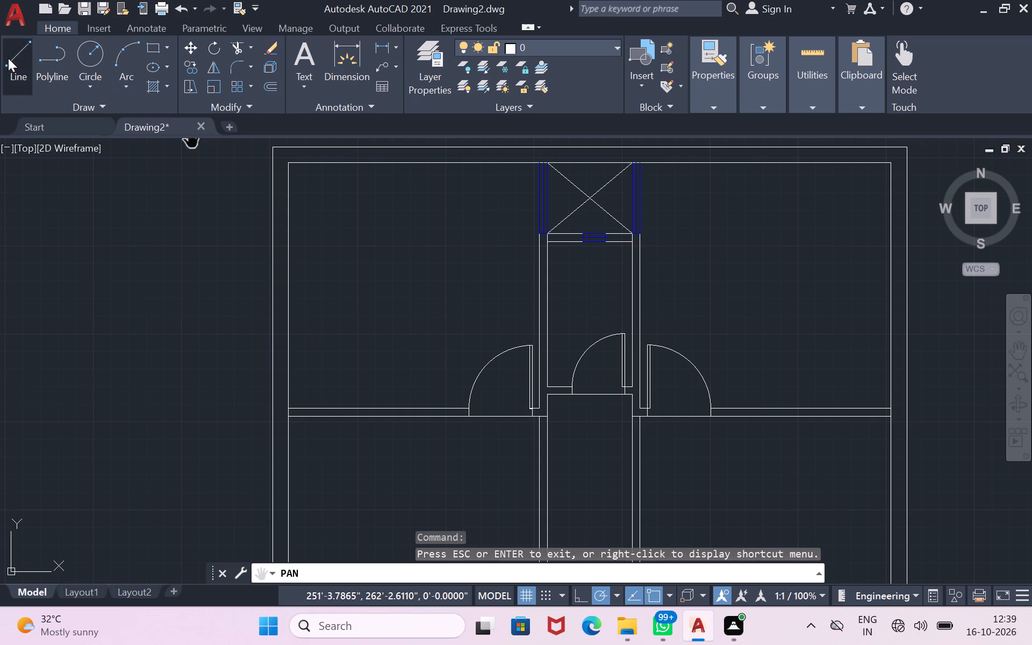
{"action": "left_click", "coordinate": [148, 45]}
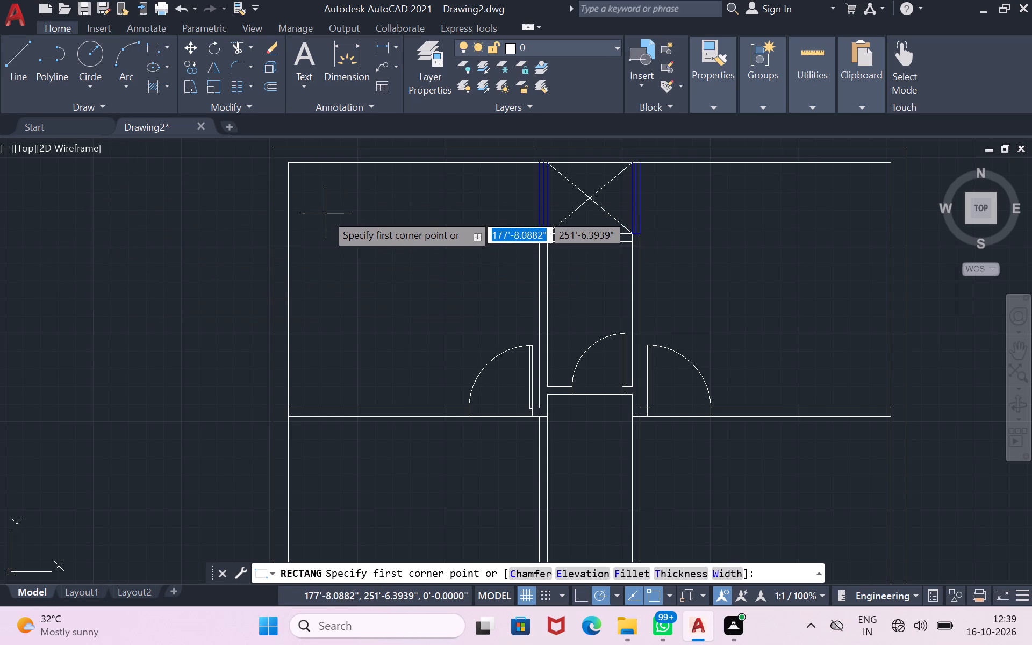
{"action": "scroll", "coordinate": [44, 224], "scroll_direction": "down", "scroll_amount": 1}
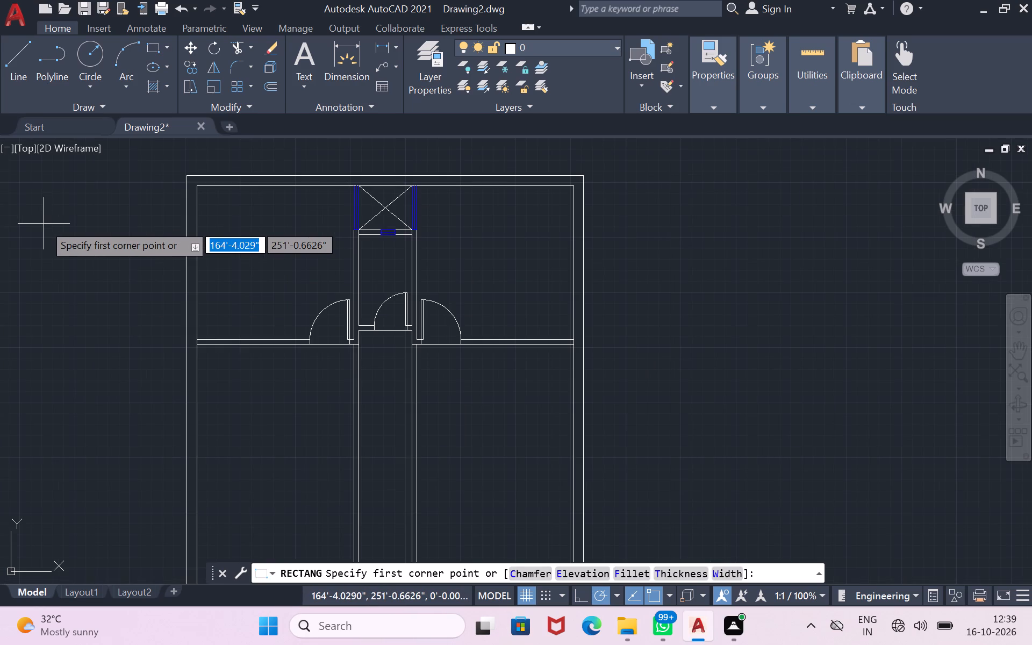
{"action": "scroll", "coordinate": [639, 252], "scroll_direction": "up", "scroll_amount": 1}
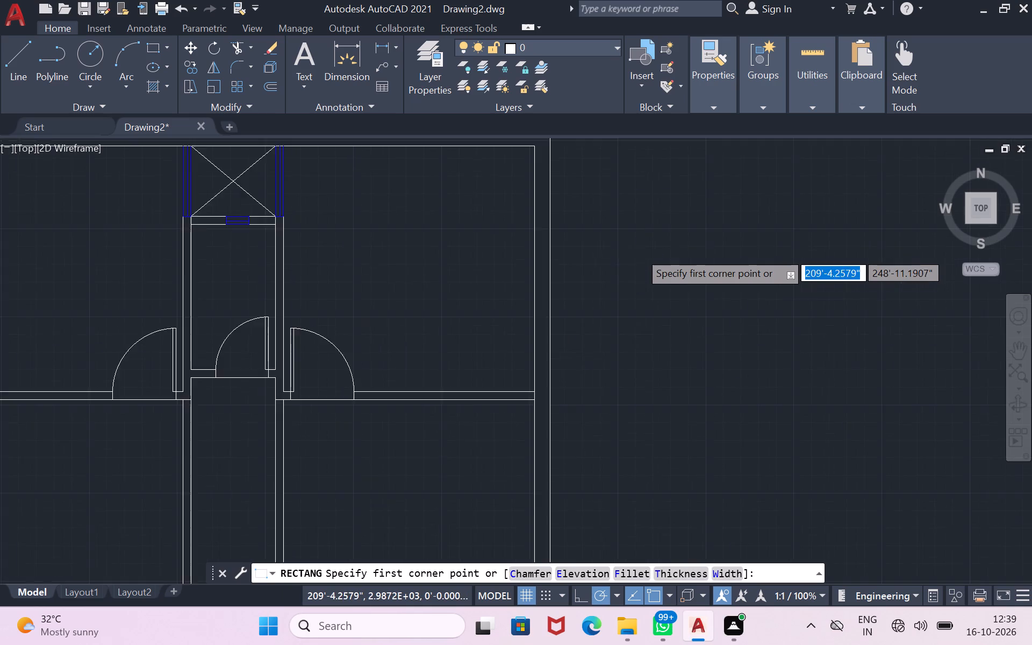
{"action": "scroll", "coordinate": [639, 252], "scroll_direction": "up", "scroll_amount": 1}
{"action": "scroll", "coordinate": [639, 250], "scroll_direction": "down", "scroll_amount": 1}
{"action": "left_click", "coordinate": [639, 250]}
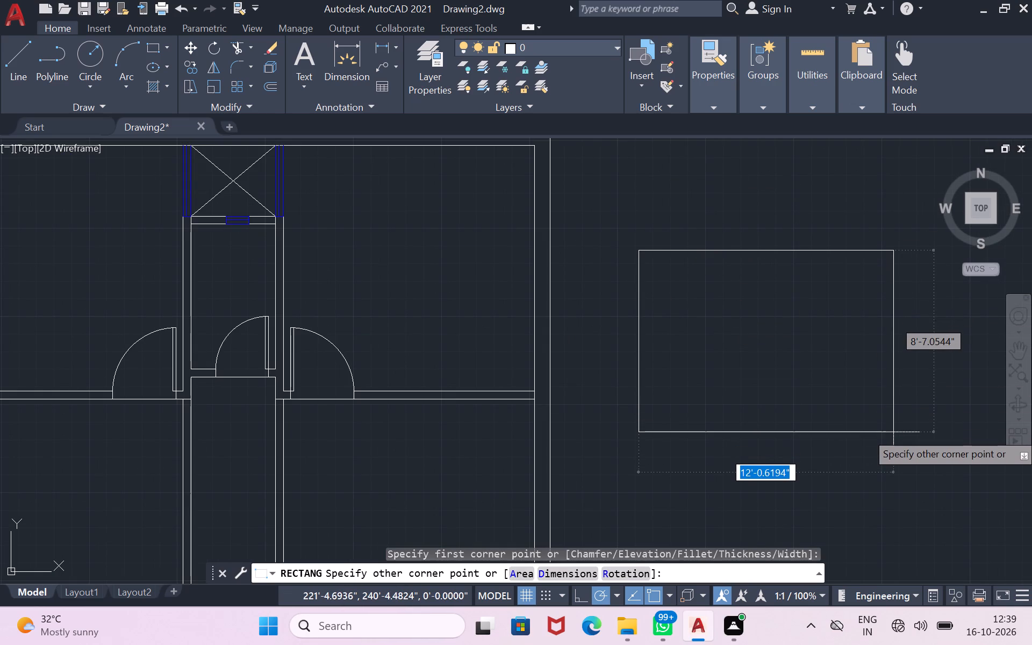
{"action": "key", "text": "4"}
{"action": "key", "text": "apostrophe"}
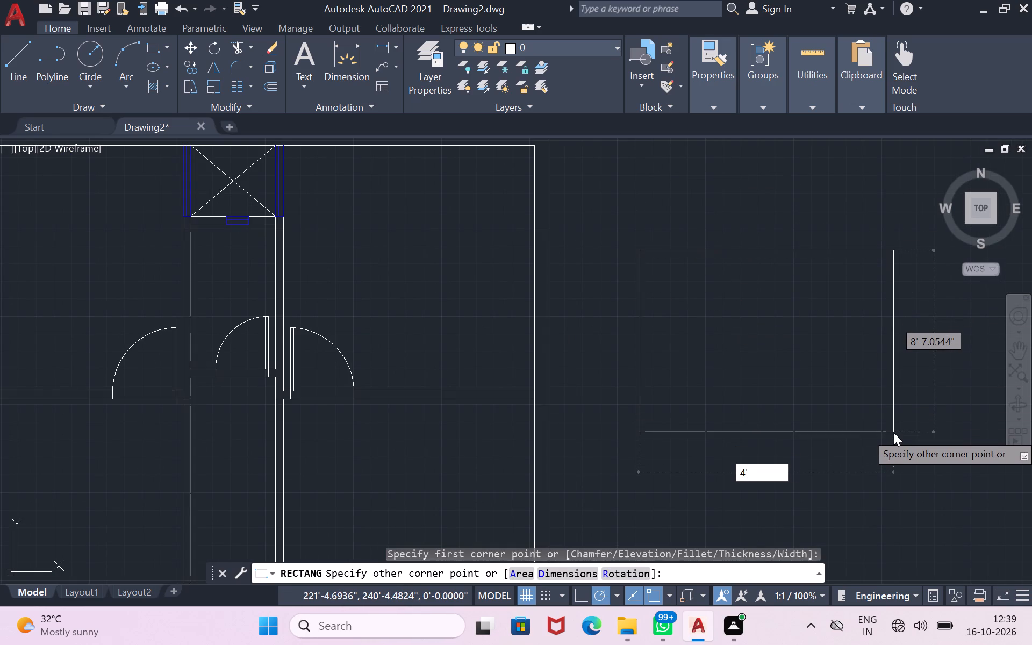
{"action": "type", "text": "6\""}
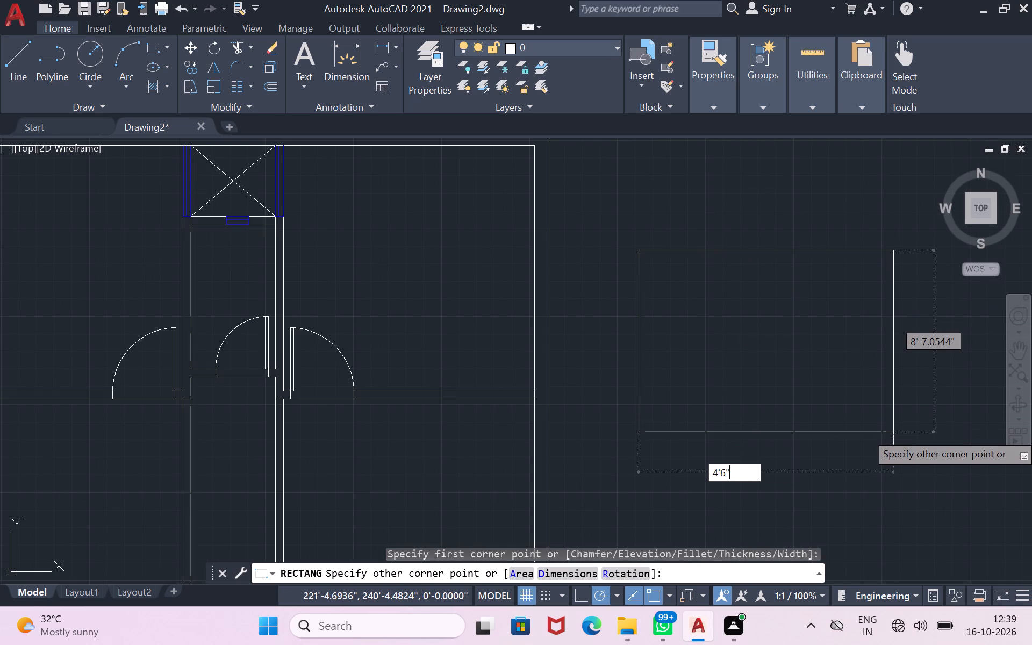
{"action": "key", "text": "comma"}
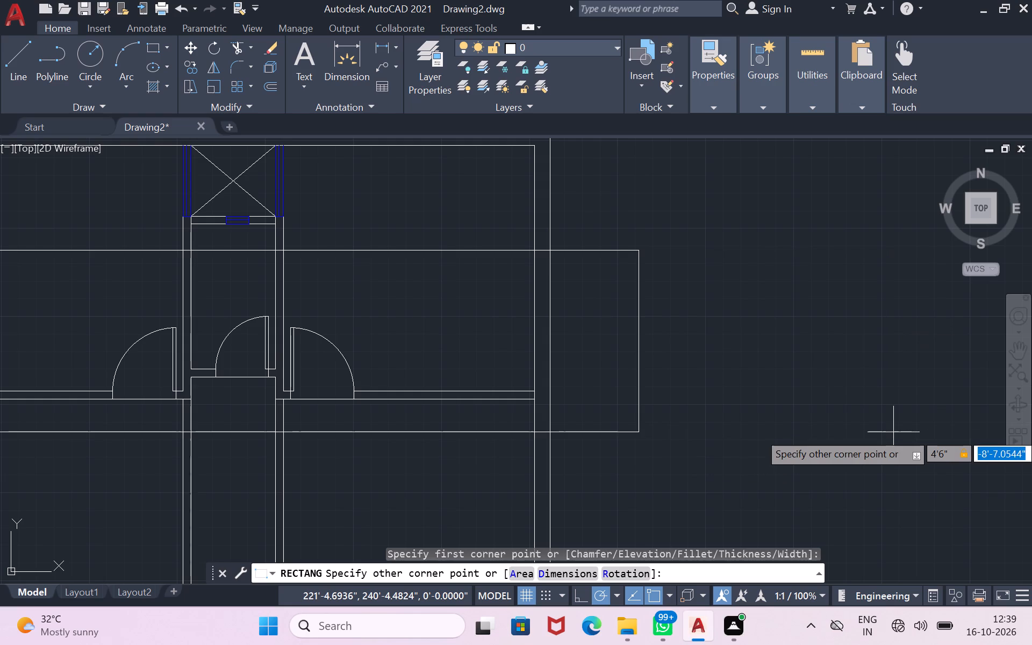
{"action": "key", "text": "6"}
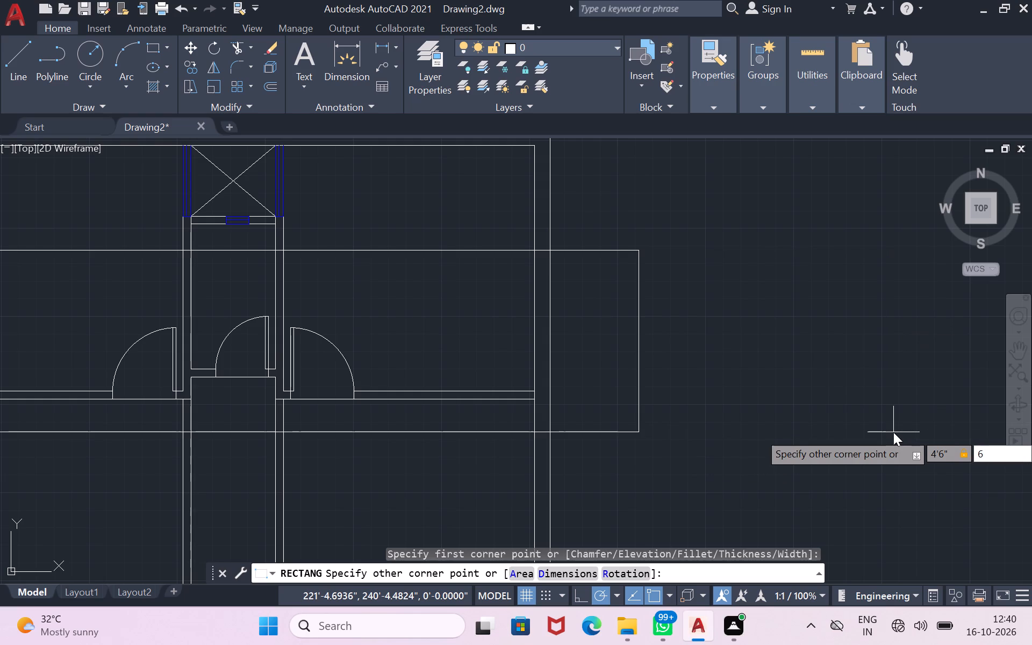
{"action": "type", "text": "'6\""}
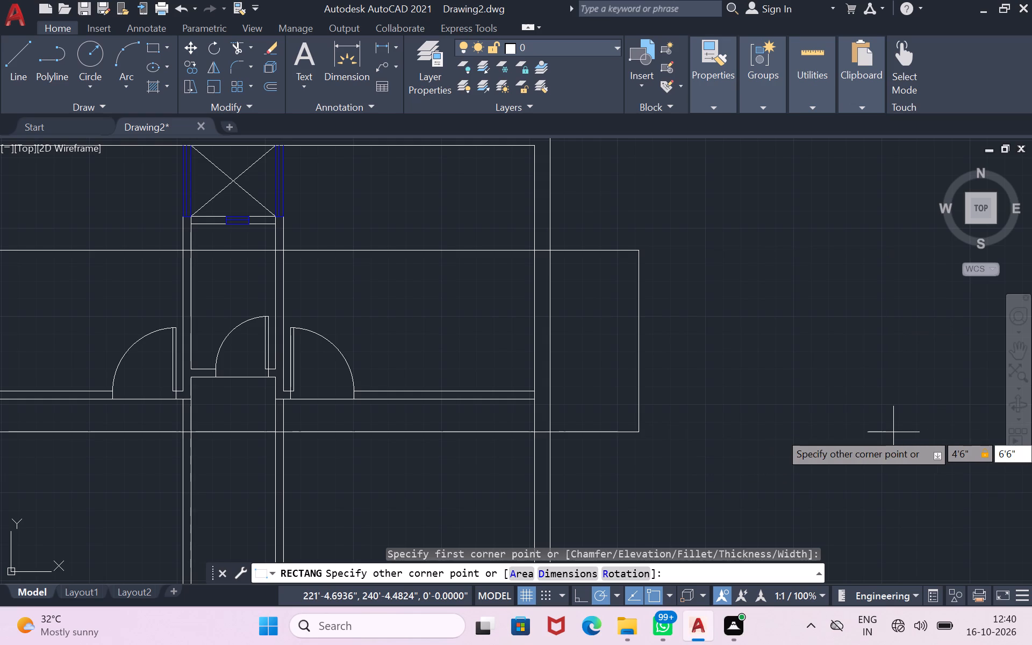
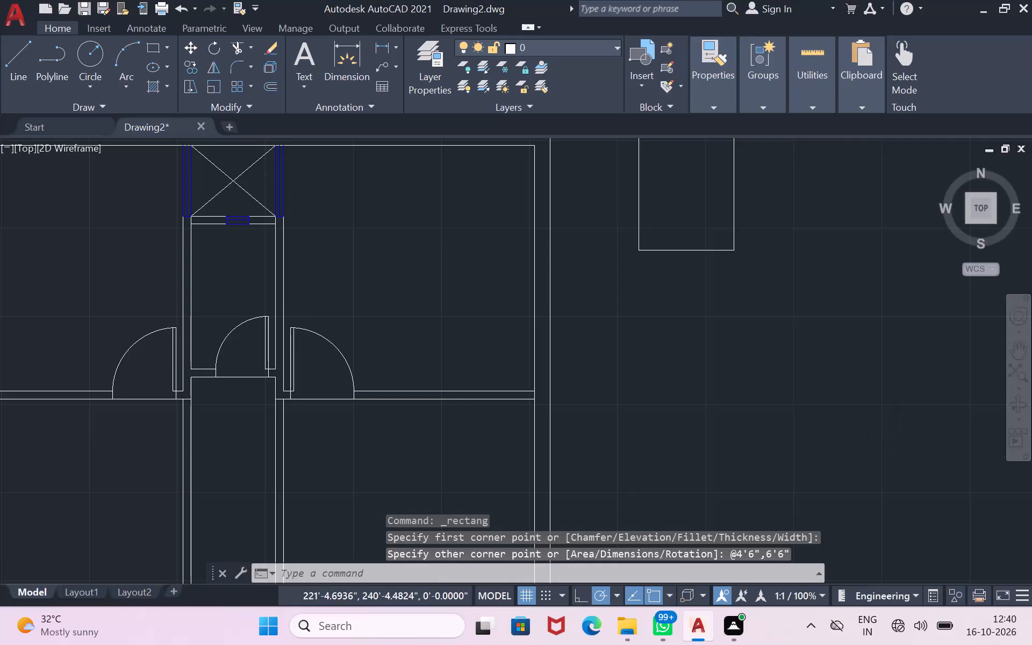
Draw a rectangle about 4' by 1'2" just inside the north end of the 4'6" by 6'6" rectangle.
{"action": "scroll", "coordinate": [779, 226], "scroll_direction": "up", "scroll_amount": 2}
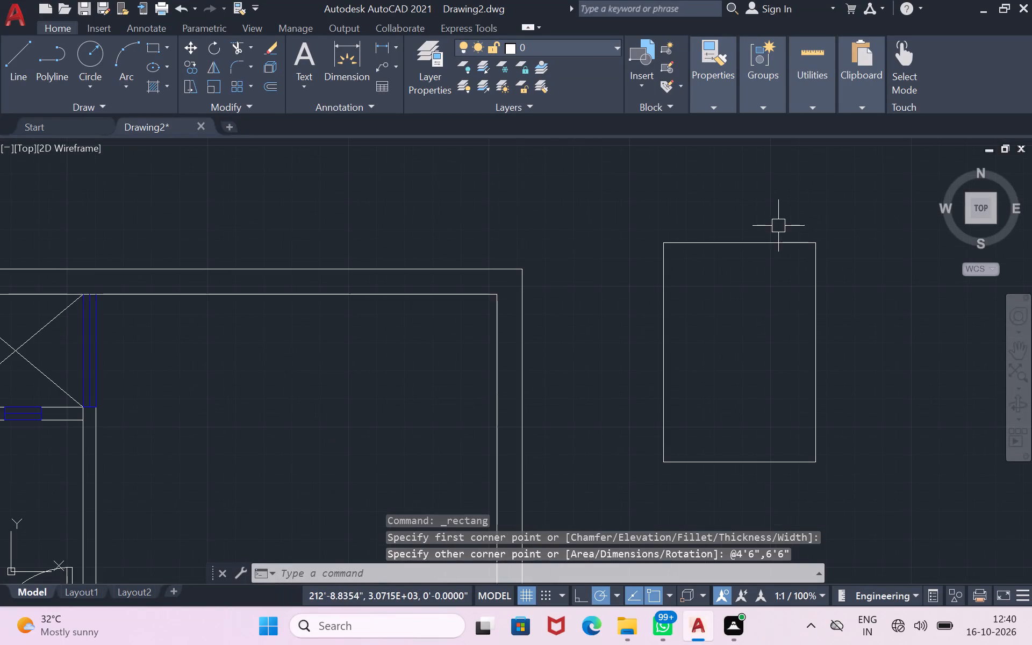
{"action": "scroll", "coordinate": [780, 305], "scroll_direction": "up", "scroll_amount": 1}
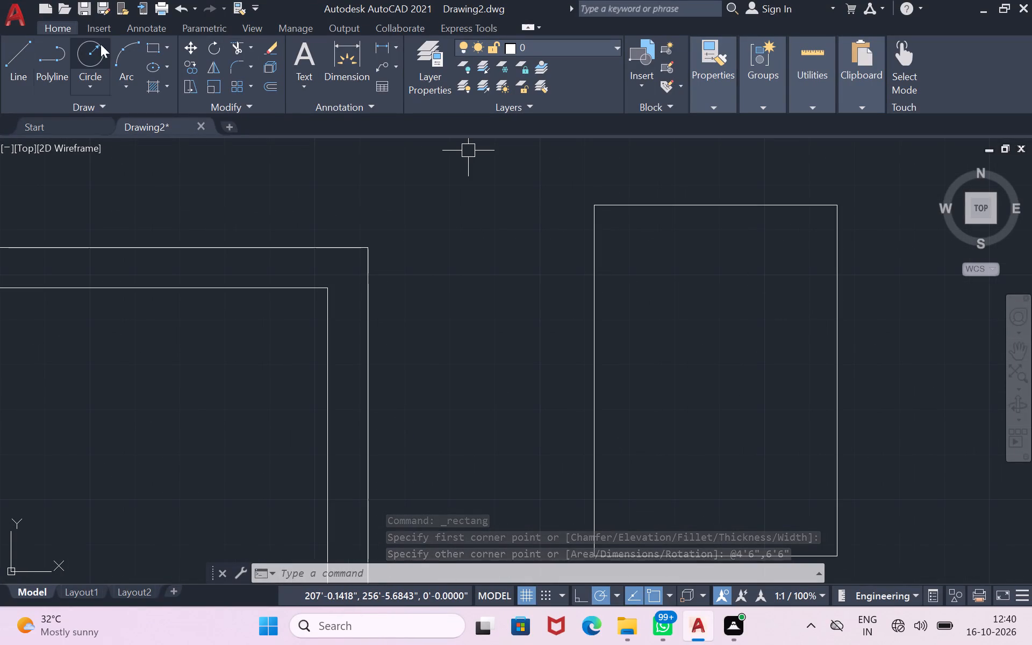
{"action": "left_click", "coordinate": [149, 44]}
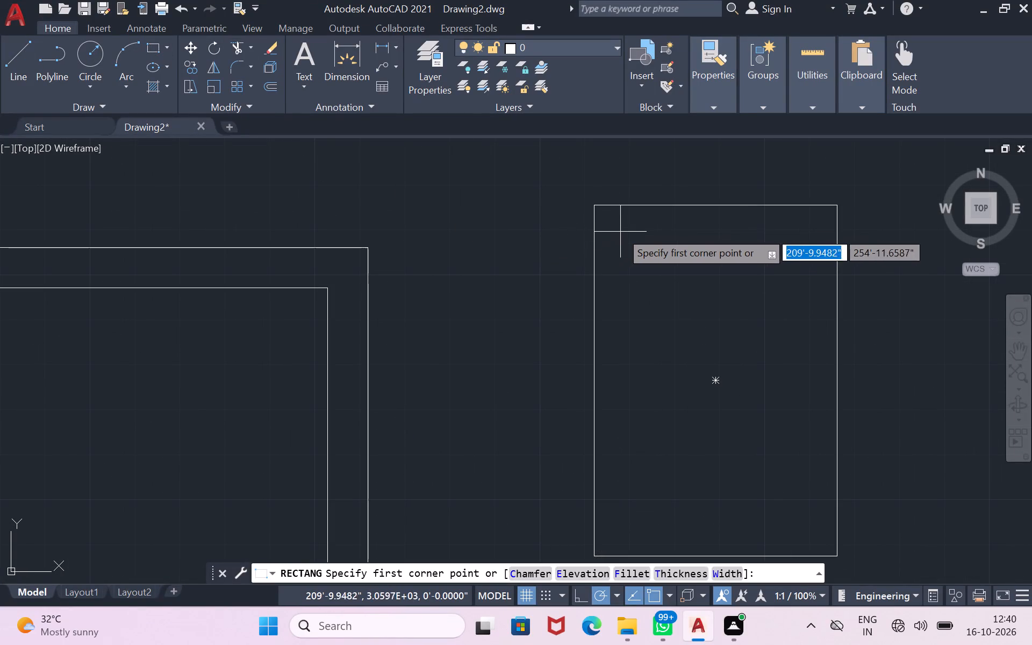
{"action": "left_click", "coordinate": [605, 221]}
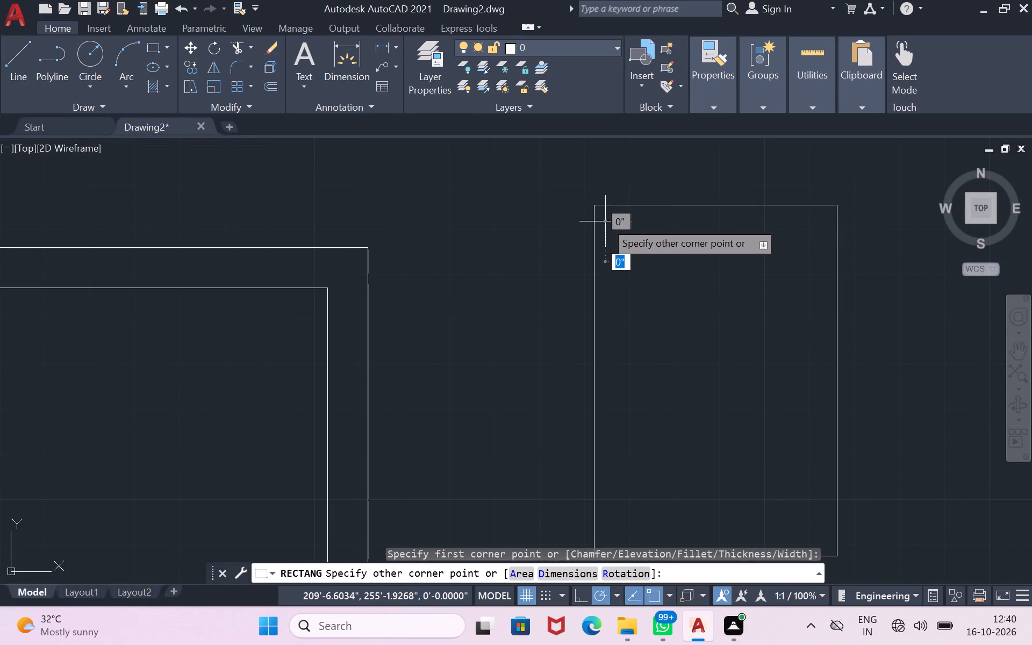
{"action": "left_click", "coordinate": [821, 284]}
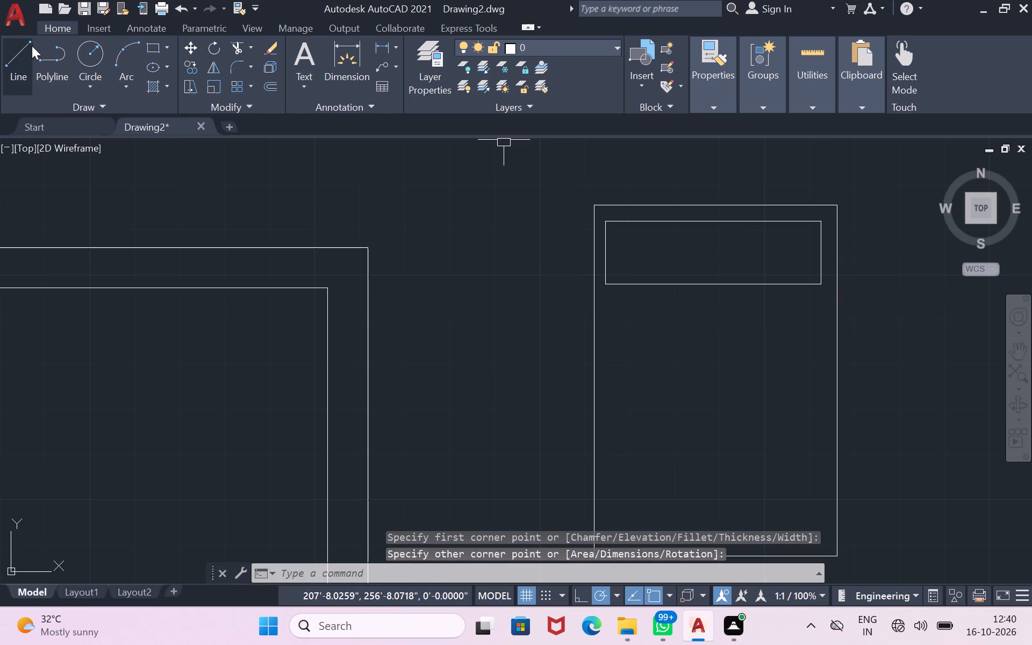
Draw a vertical line between the midpoints of the small inner rectangle's upper and lower edges, dividing it in half.
{"action": "left_click", "coordinate": [29, 47]}
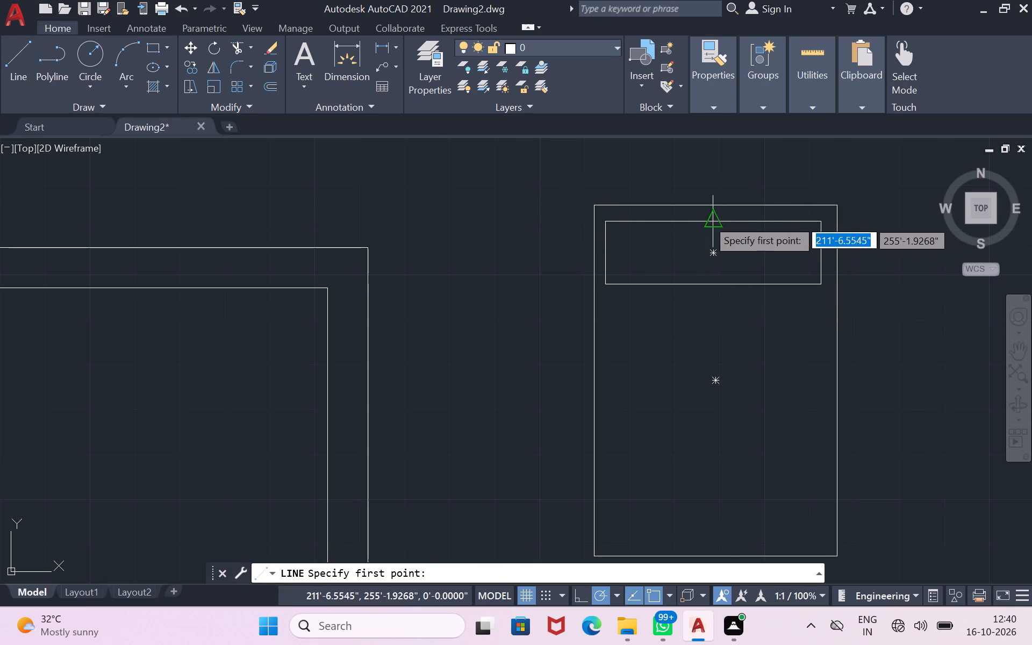
{"action": "left_click", "coordinate": [710, 221]}
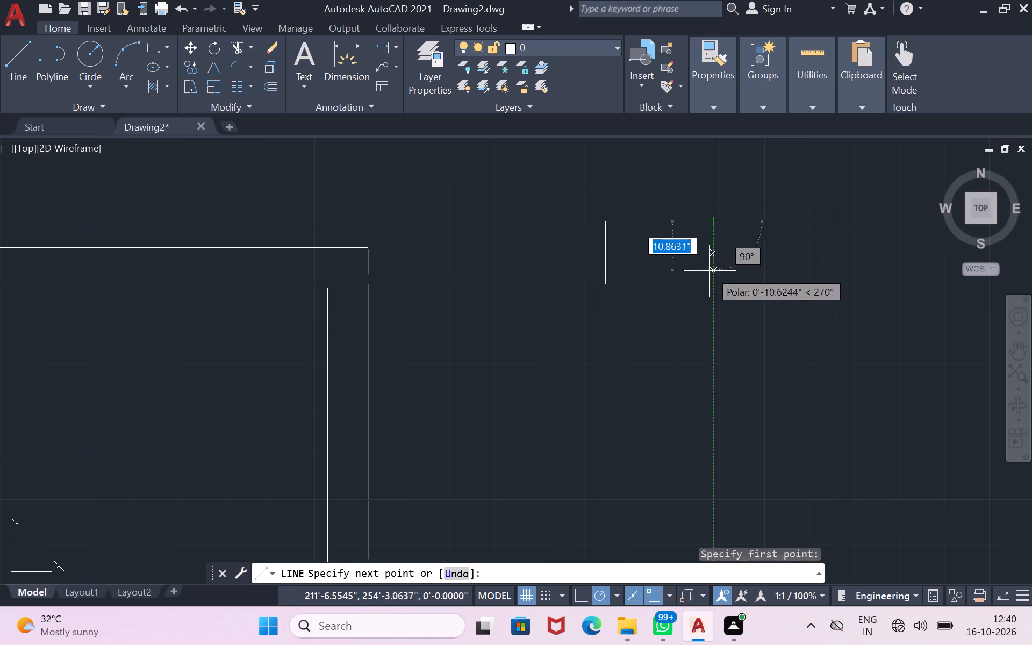
{"action": "left_click", "coordinate": [709, 286]}
{"action": "key", "text": "Return"}
Draw a horizontal line across the full width of the 4'6" by 6'6" rectangle, just below the inner rectangle.
{"action": "key", "text": "Return"}
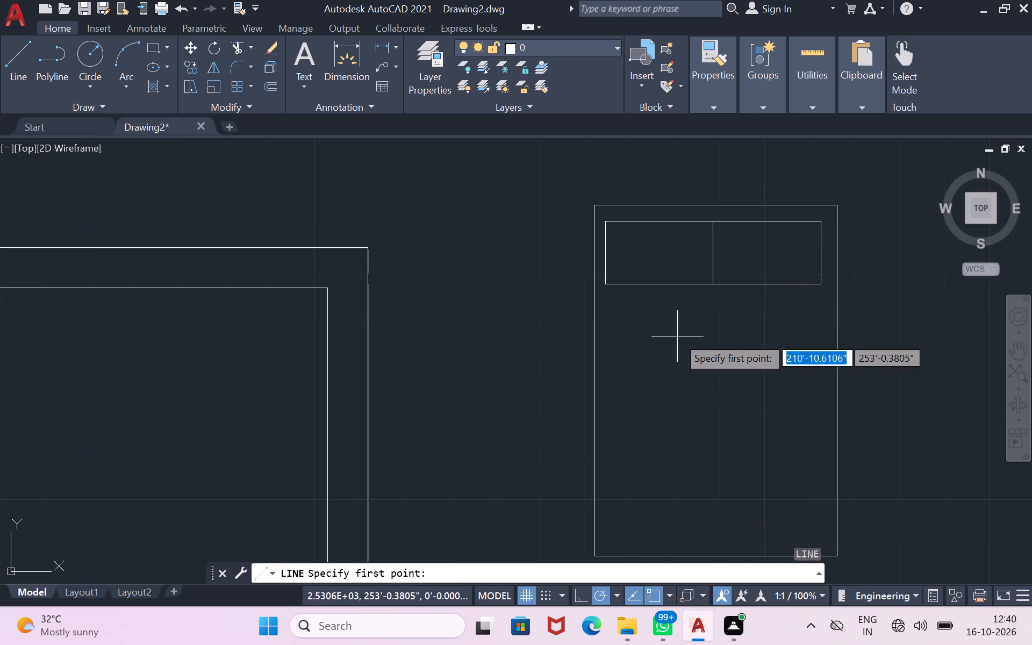
{"action": "left_click", "coordinate": [598, 299]}
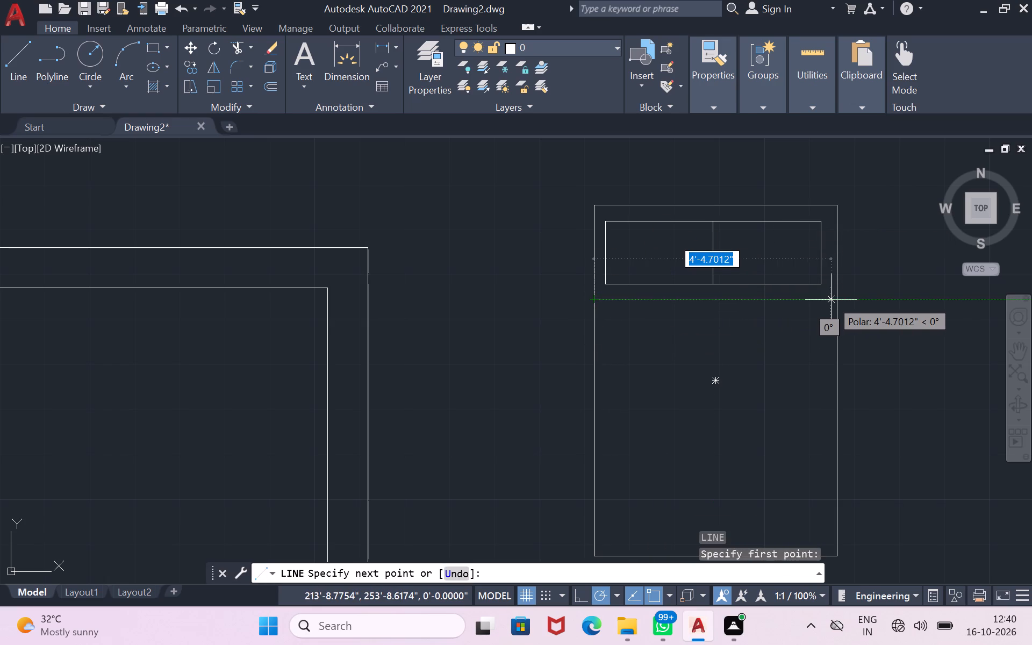
{"action": "left_click", "coordinate": [840, 297]}
{"action": "key", "text": "Return"}
Offset the inner rectangle's vertical centre line 2" to both its east and west sides.
{"action": "scroll", "coordinate": [840, 297], "scroll_direction": "down", "scroll_amount": 1}
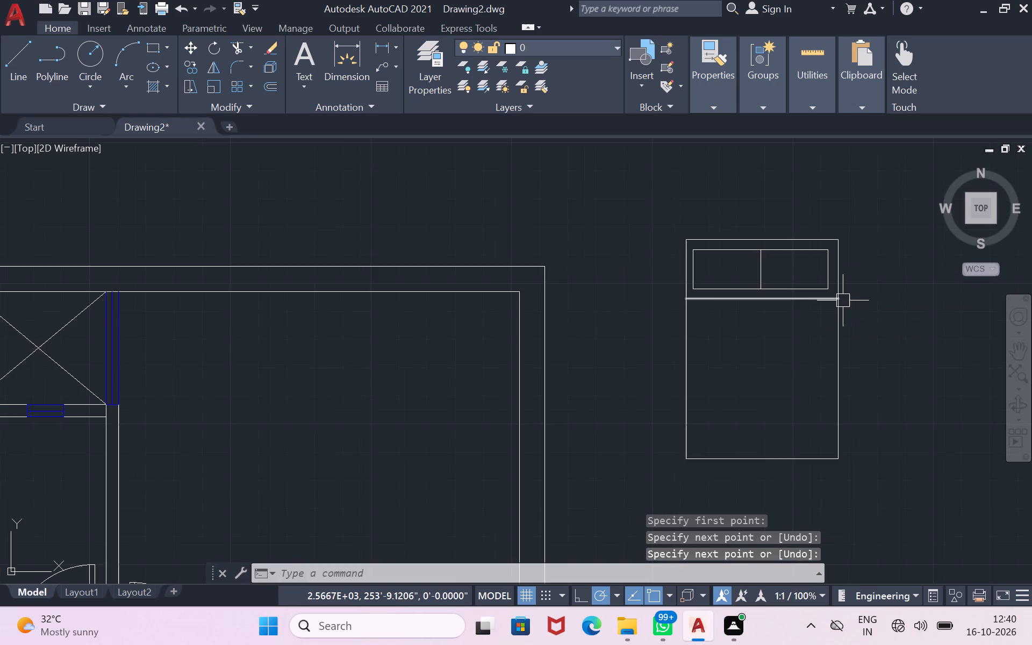
{"action": "scroll", "coordinate": [844, 303], "scroll_direction": "down", "scroll_amount": 1}
{"action": "scroll", "coordinate": [870, 318], "scroll_direction": "up", "scroll_amount": 2}
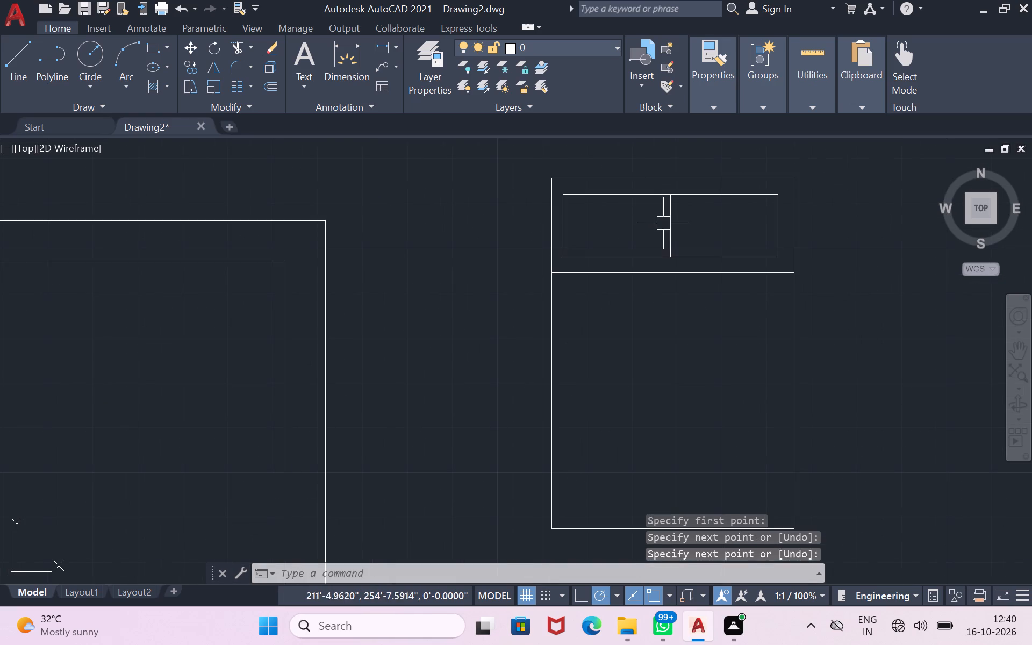
{"action": "left_click", "coordinate": [670, 228]}
{"action": "key", "text": "o"}
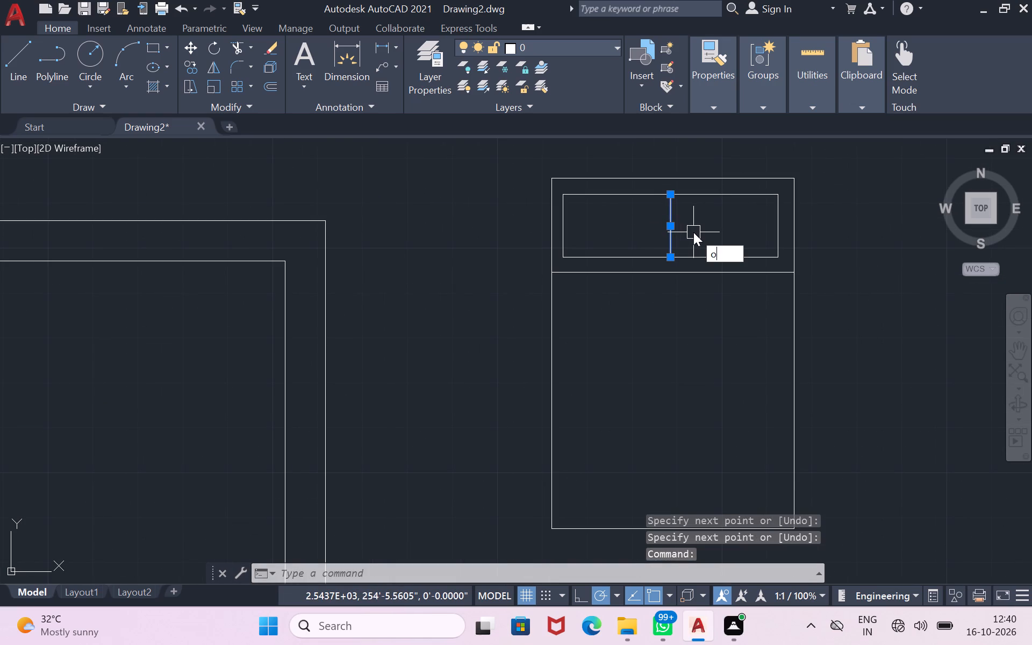
{"action": "key", "text": "Return"}
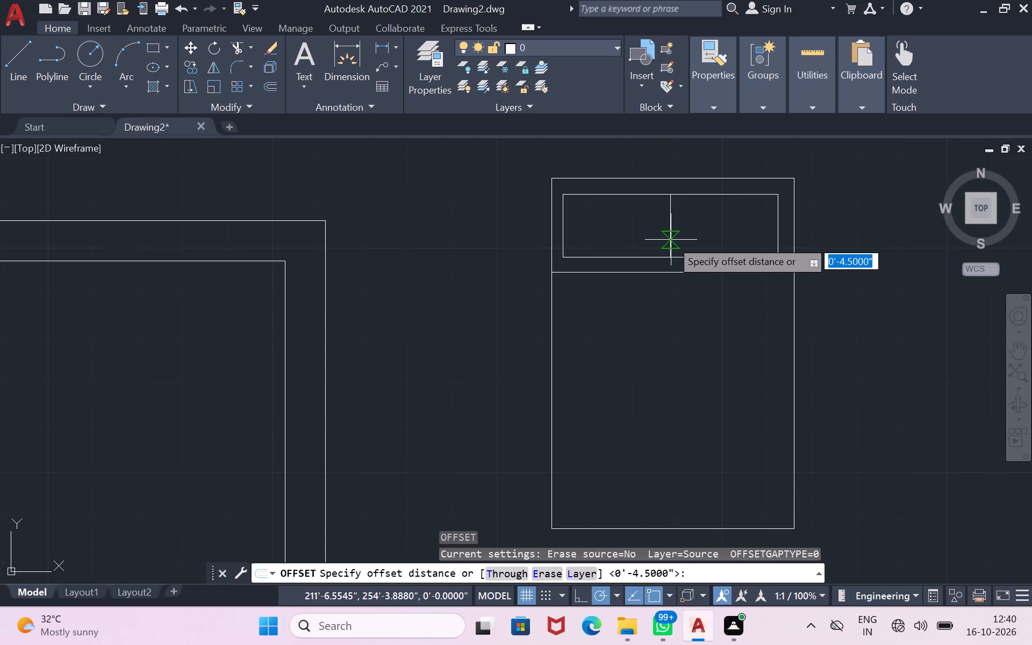
{"action": "left_click", "coordinate": [671, 240]}
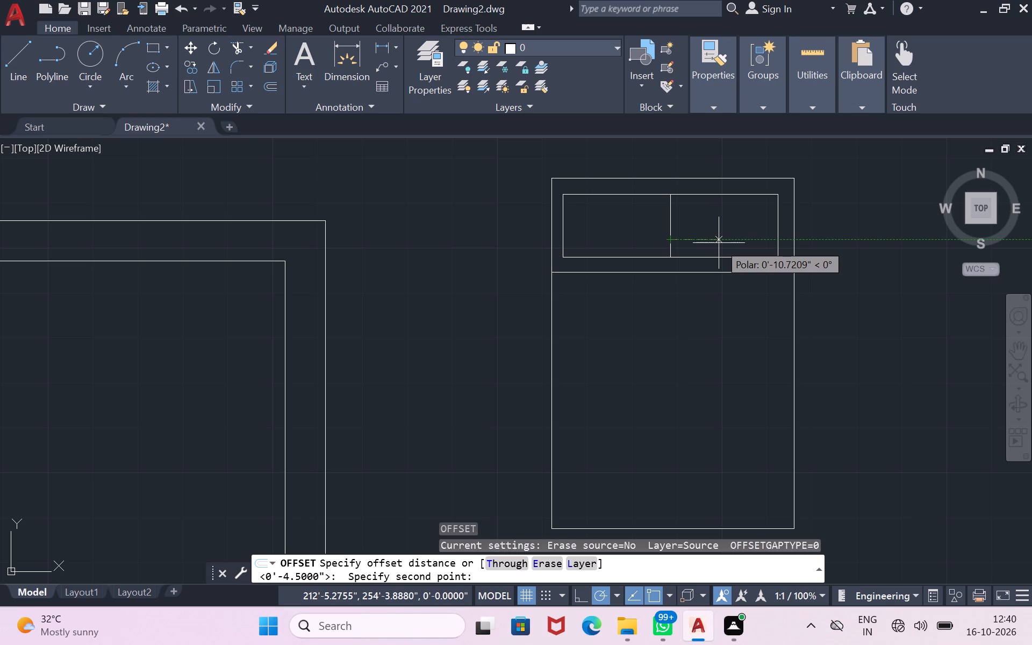
{"action": "type", "text": "2\""}
{"action": "key", "text": "Return"}
{"action": "left_click", "coordinate": [719, 243]}
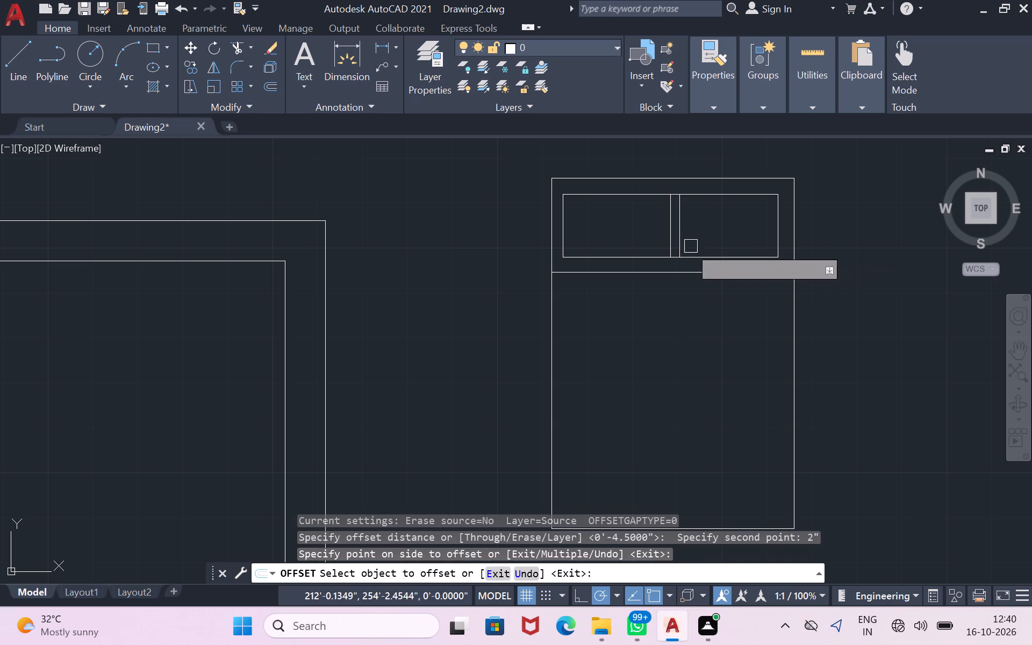
{"action": "left_click", "coordinate": [667, 241]}
{"action": "left_click", "coordinate": [644, 242]}
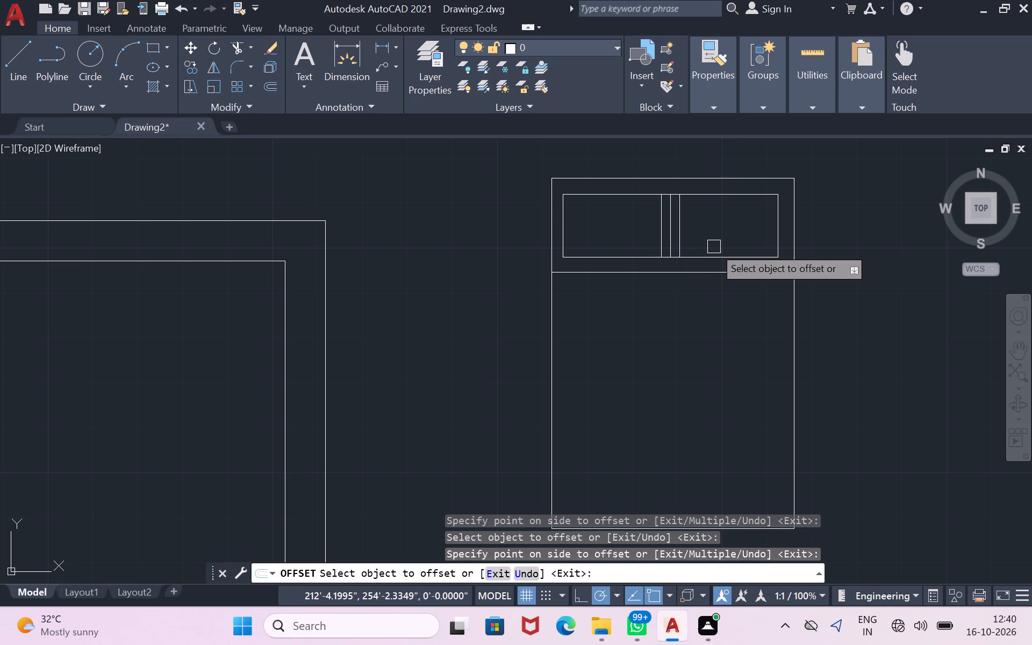
Trim away the centre line and the inner rectangle's upper and lower edges between the two offset lines, leaving two separate pillows.
{"action": "left_click", "coordinate": [232, 45]}
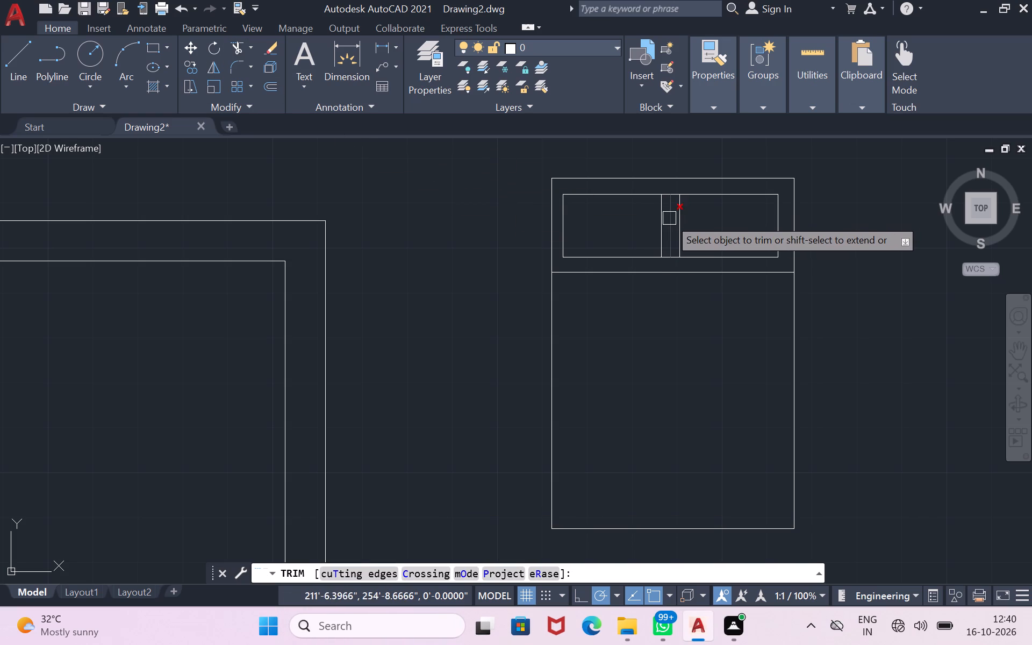
{"action": "scroll", "coordinate": [669, 218], "scroll_direction": "up", "scroll_amount": 2}
{"action": "left_click", "coordinate": [669, 218]}
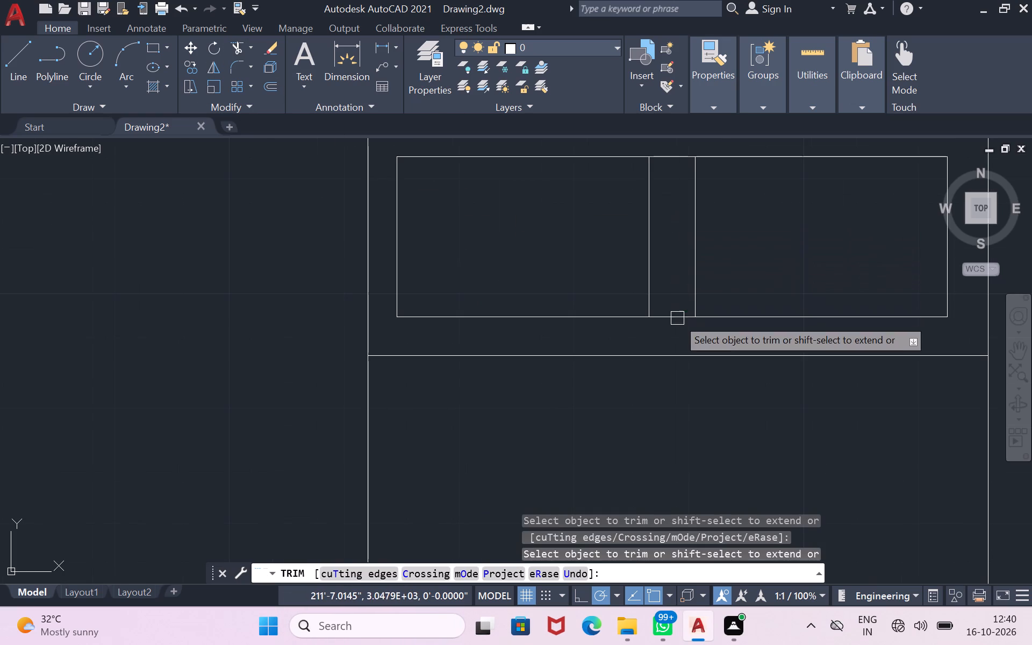
{"action": "left_click_drag", "start_coordinate": [677, 318], "coordinate": [680, 307]}
{"action": "left_click", "coordinate": [672, 154]}
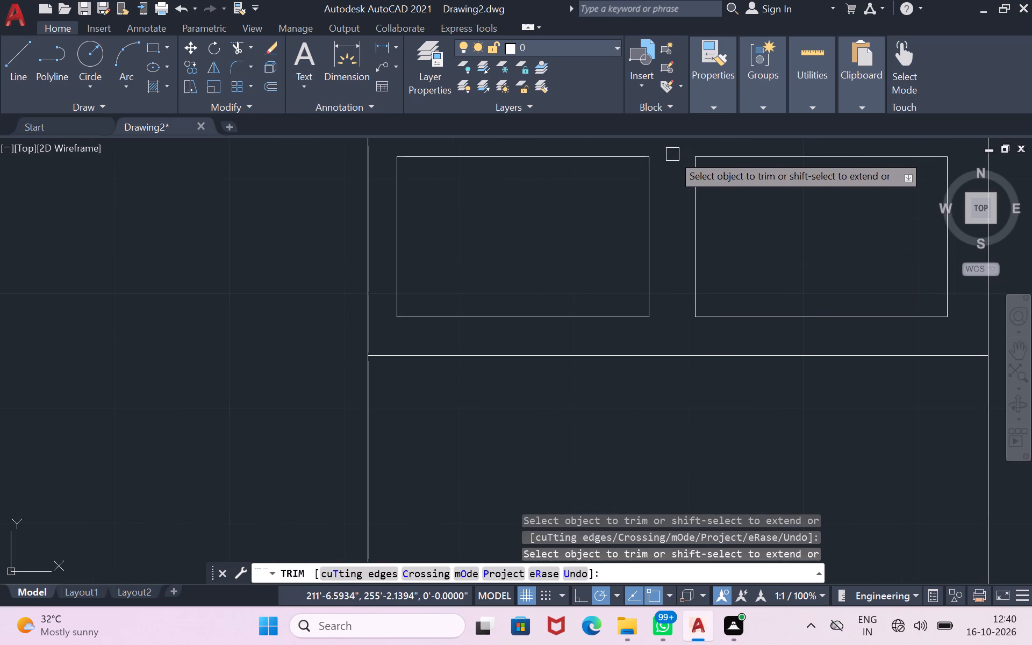
{"action": "scroll", "coordinate": [672, 156], "scroll_direction": "down", "scroll_amount": 3}
{"action": "key", "text": "Return"}
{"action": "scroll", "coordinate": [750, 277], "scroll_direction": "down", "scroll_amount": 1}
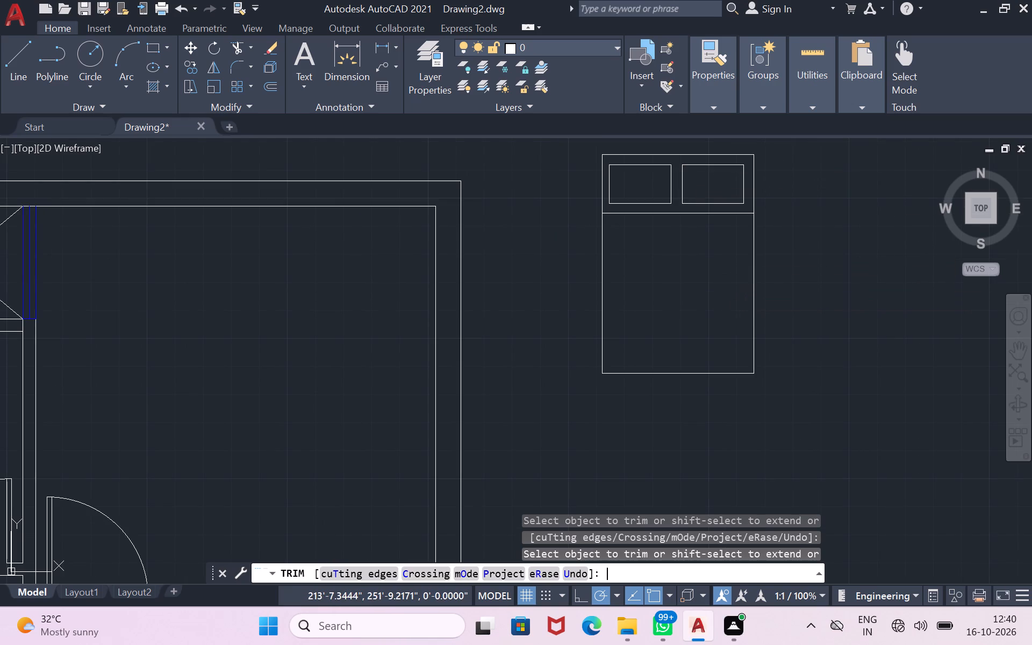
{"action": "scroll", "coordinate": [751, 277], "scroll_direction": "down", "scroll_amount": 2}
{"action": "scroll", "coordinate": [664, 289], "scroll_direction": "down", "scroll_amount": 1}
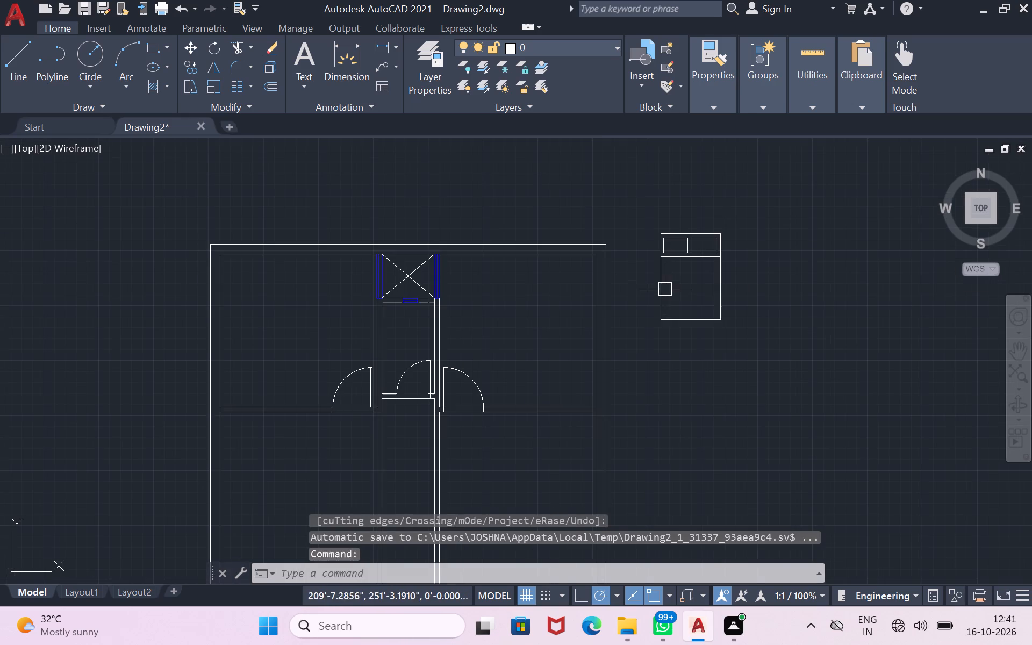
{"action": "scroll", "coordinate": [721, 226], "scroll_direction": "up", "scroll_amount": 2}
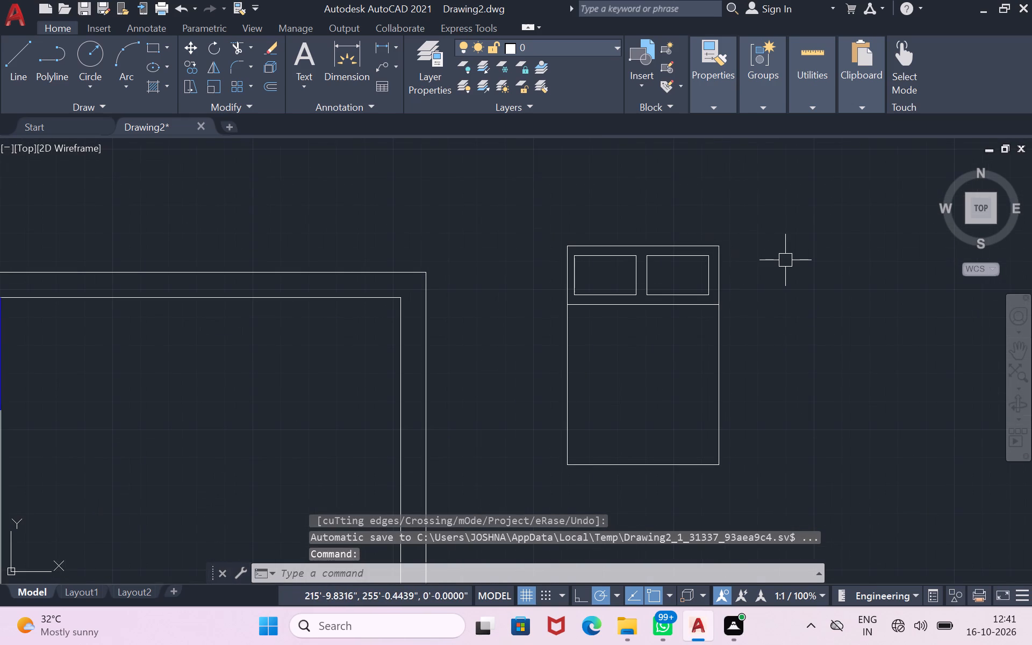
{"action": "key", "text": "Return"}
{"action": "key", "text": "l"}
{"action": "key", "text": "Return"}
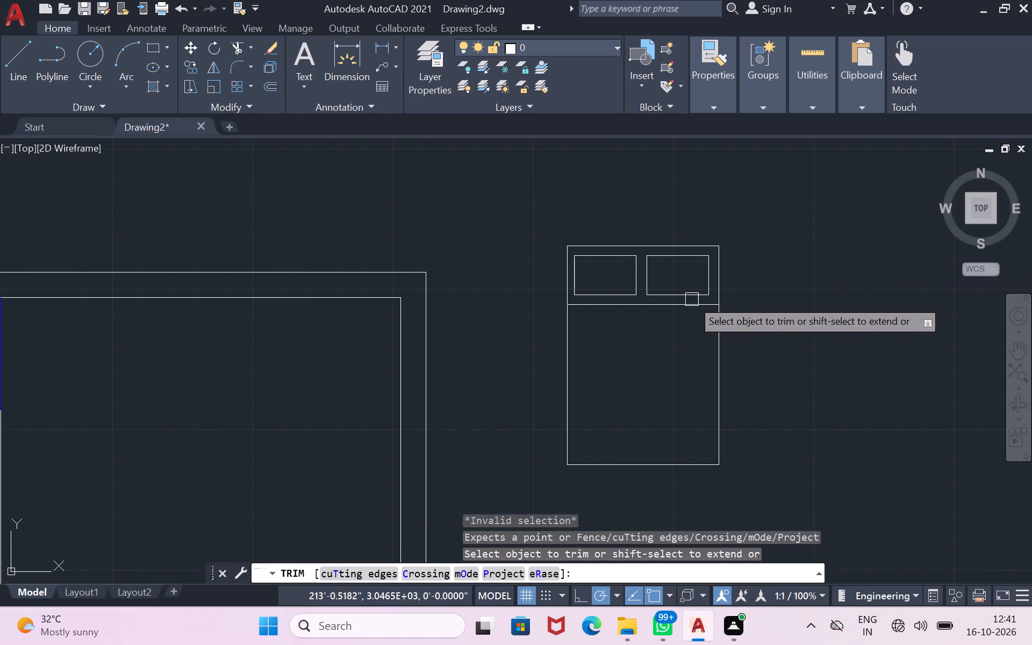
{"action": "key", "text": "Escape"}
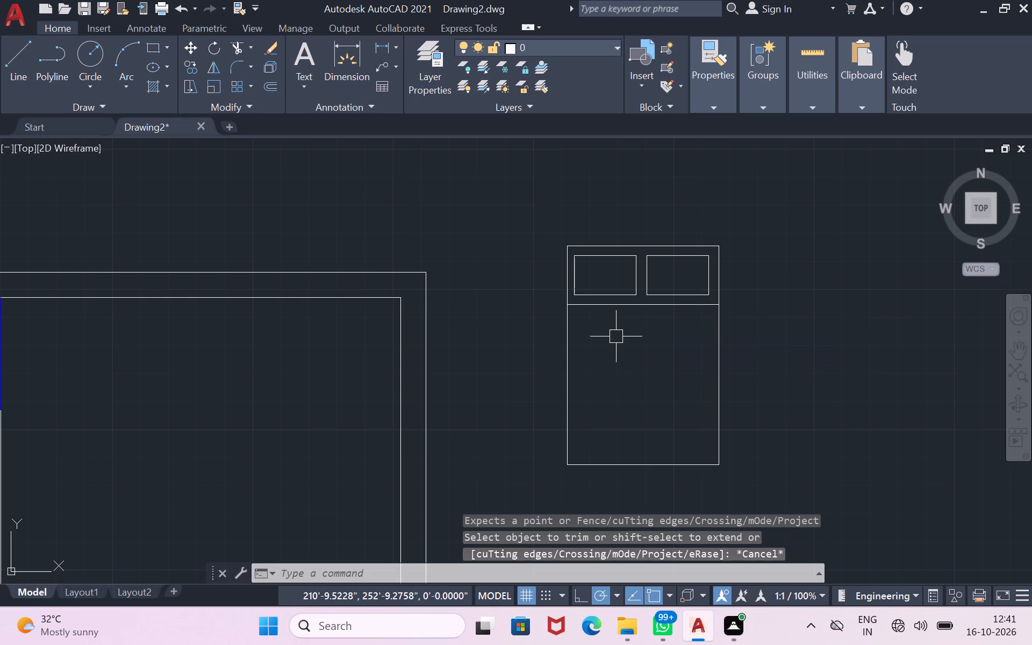
Draw a slanted line from the midpoint of the horizontal line below the pillows down to the bed's west edge.
{"action": "key", "text": "l"}
{"action": "key", "text": "Return"}
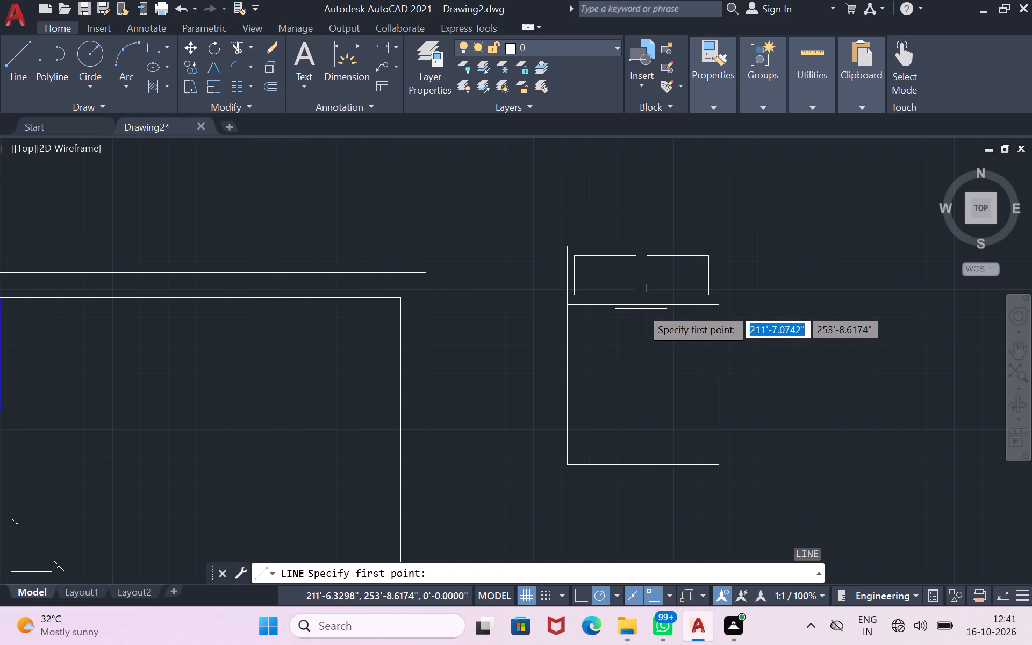
{"action": "left_click", "coordinate": [641, 304]}
{"action": "scroll", "coordinate": [586, 370], "scroll_direction": "up", "scroll_amount": 2}
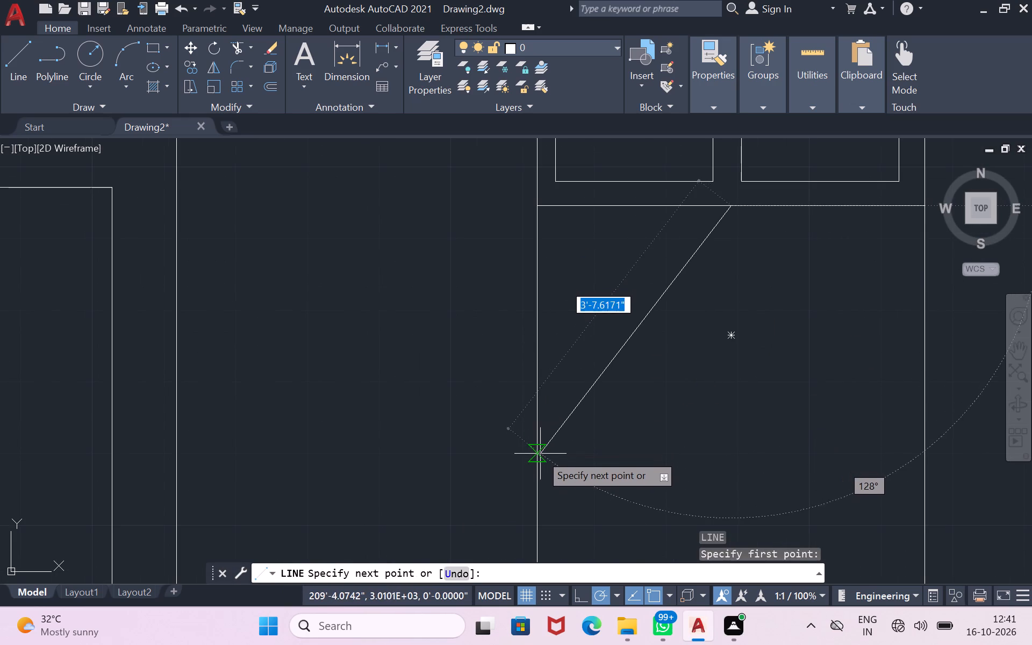
{"action": "left_click", "coordinate": [536, 464]}
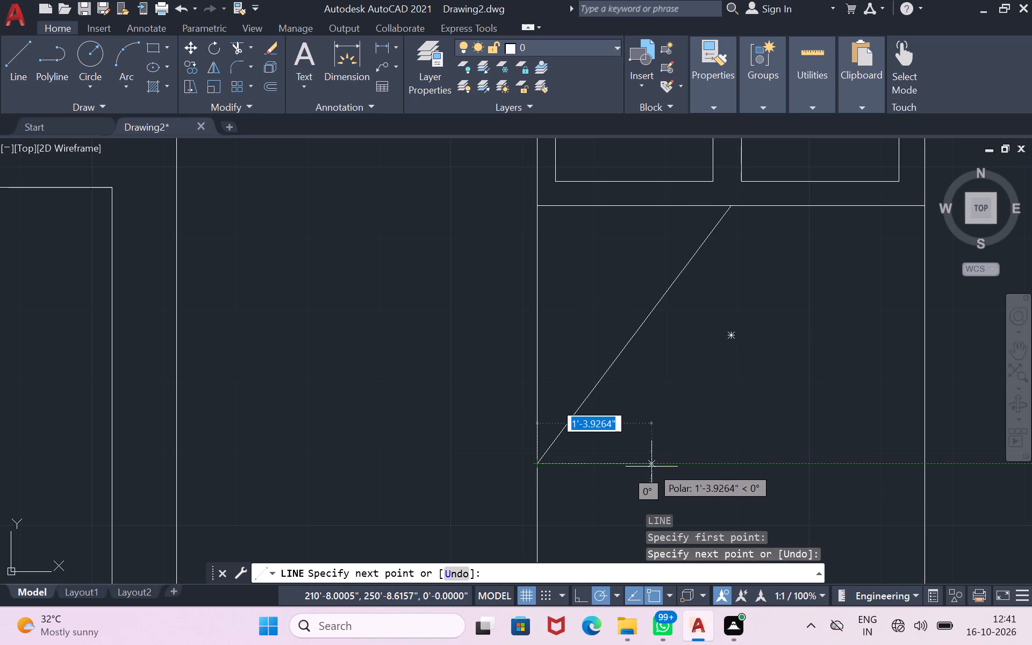
{"action": "key", "text": "Return"}
Draw a second, steeper slanted line from the same midpoint to a free point inside the bed, east of the first line.
{"action": "key", "text": "Return"}
{"action": "left_click", "coordinate": [728, 207]}
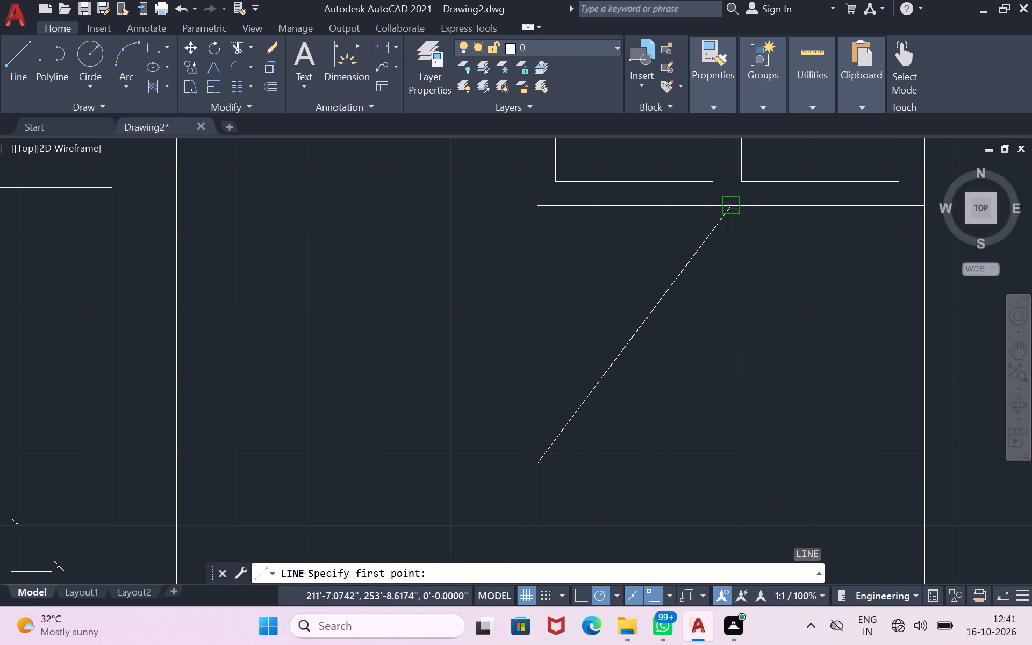
{"action": "left_click", "coordinate": [671, 422]}
{"action": "key", "text": "Return"}
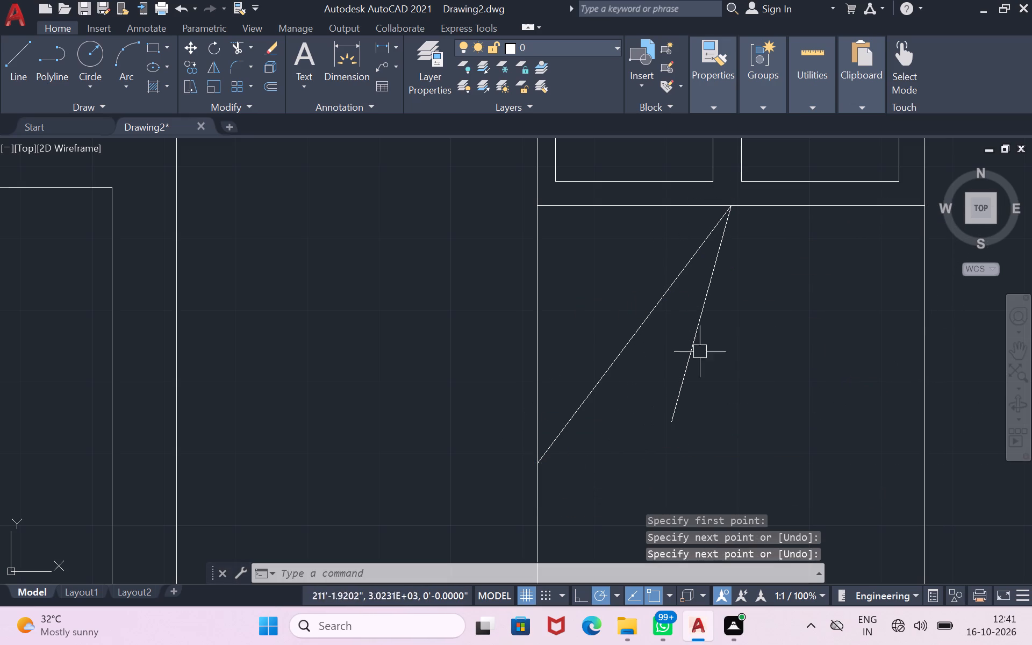
Draw a three-point arc from the steeper line's lower end through the first slanted line's end, finishing inside the bed's east half.
{"action": "left_click", "coordinate": [134, 55]}
{"action": "left_click", "coordinate": [671, 419]}
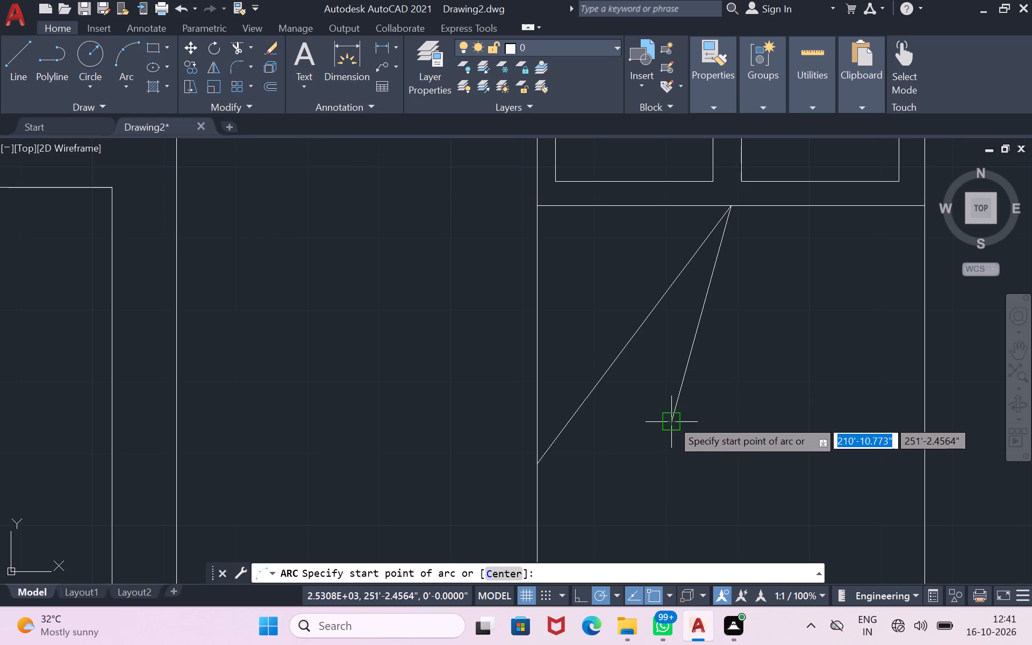
{"action": "left_click", "coordinate": [535, 466]}
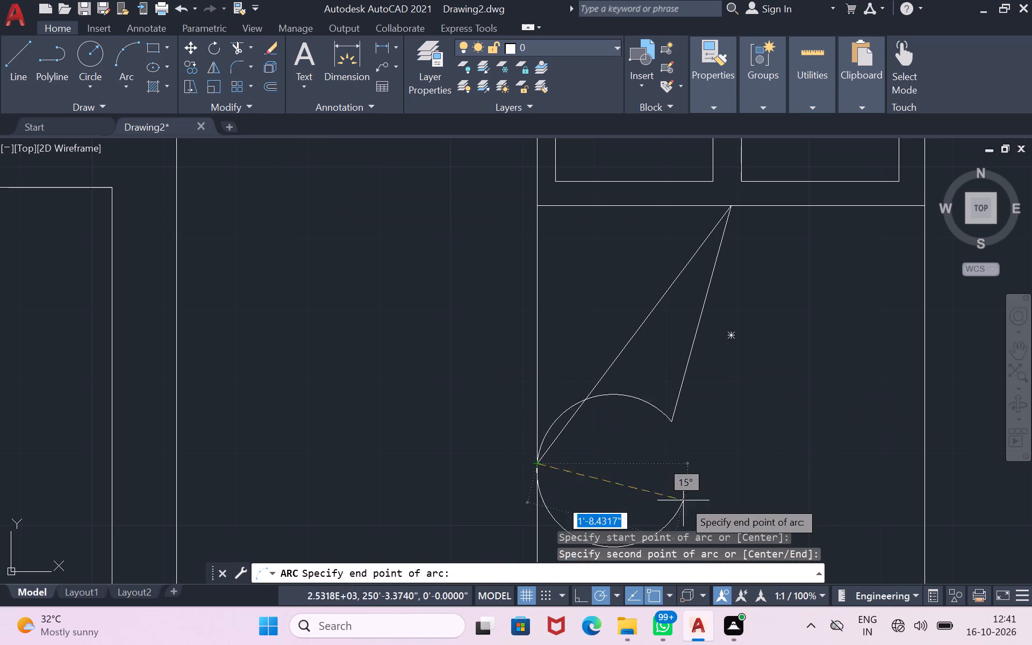
{"action": "left_click", "coordinate": [760, 449]}
Trim off the arc's excess outside the bed and in its east half, keeping only the piece between the two slanted lines.
{"action": "scroll", "coordinate": [760, 449], "scroll_direction": "down", "scroll_amount": 1}
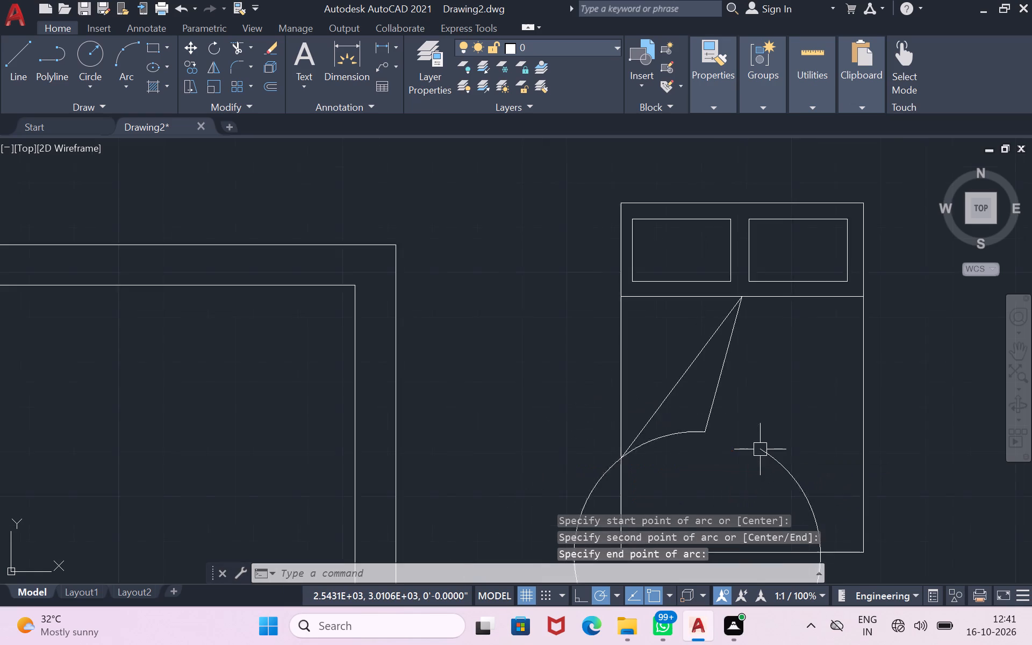
{"action": "scroll", "coordinate": [760, 449], "scroll_direction": "down", "scroll_amount": 1}
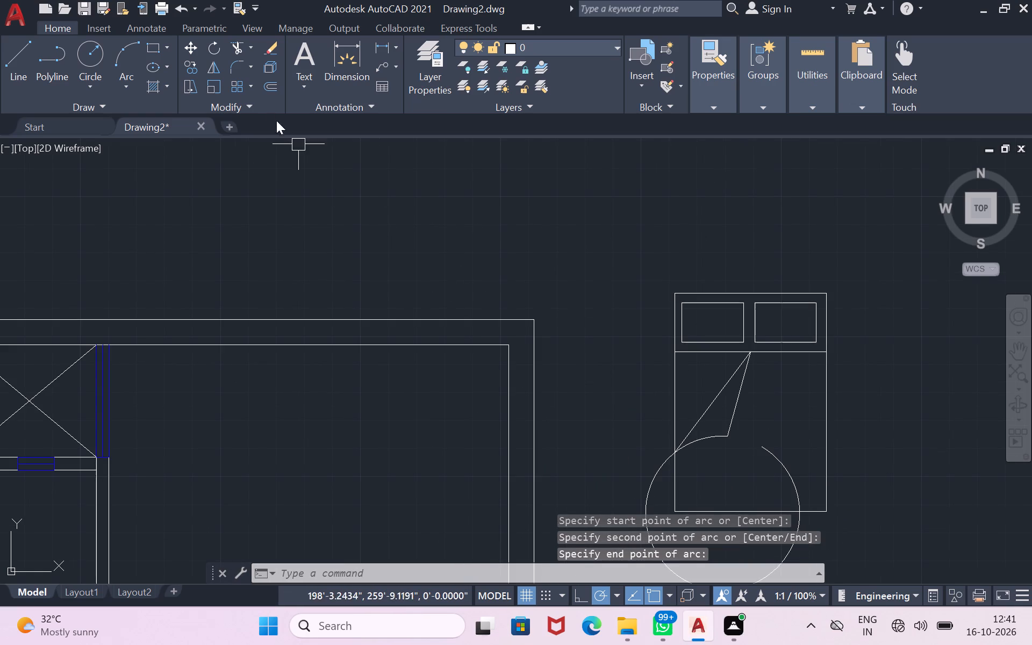
{"action": "left_click", "coordinate": [239, 46]}
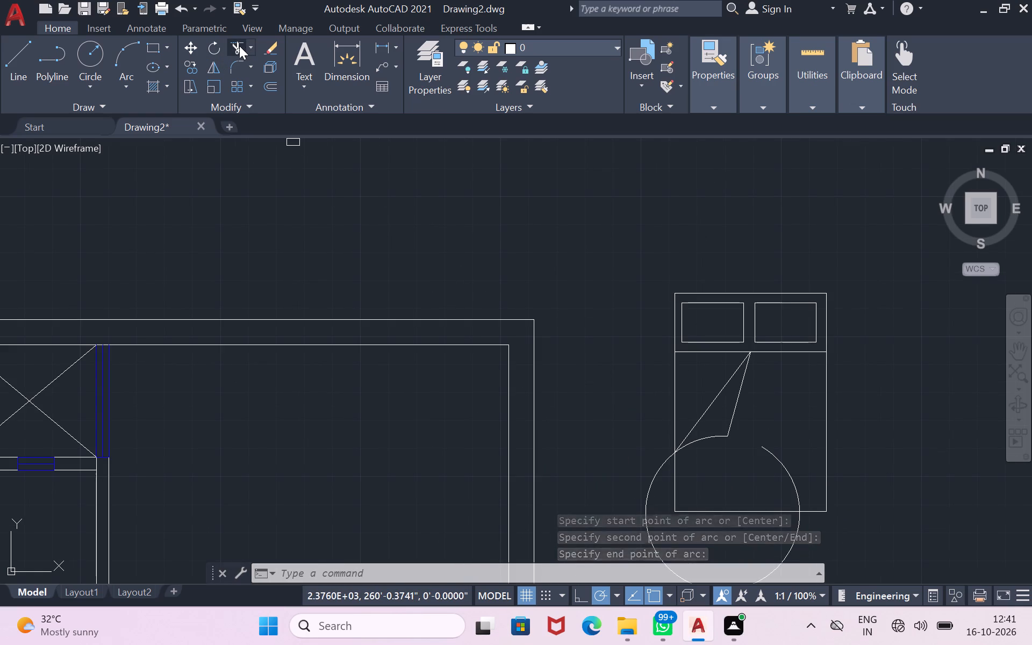
{"action": "left_click", "coordinate": [653, 469]}
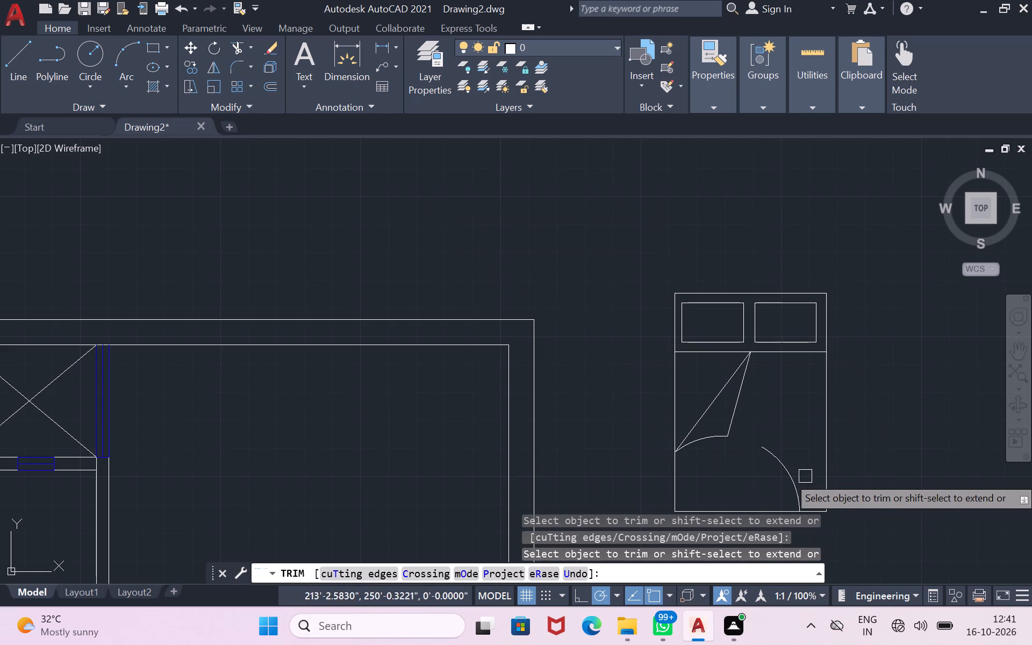
{"action": "left_click", "coordinate": [790, 482]}
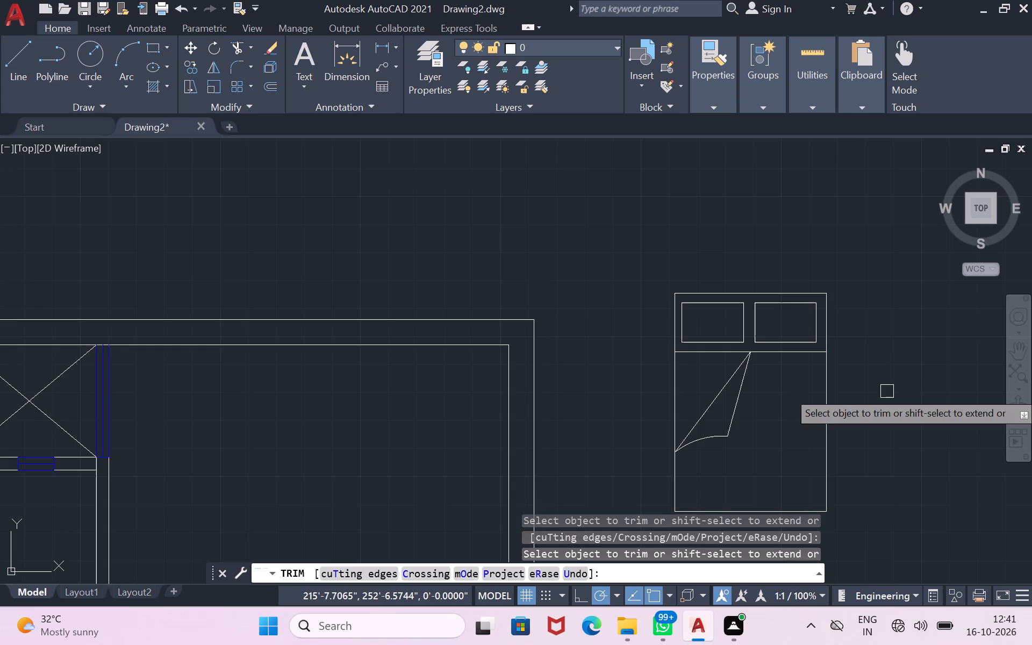
{"action": "key", "text": "Return"}
Mirror the two slanted lines and the arc about a vertical line through their shared apex, keeping the originals.
{"action": "left_click", "coordinate": [739, 417]}
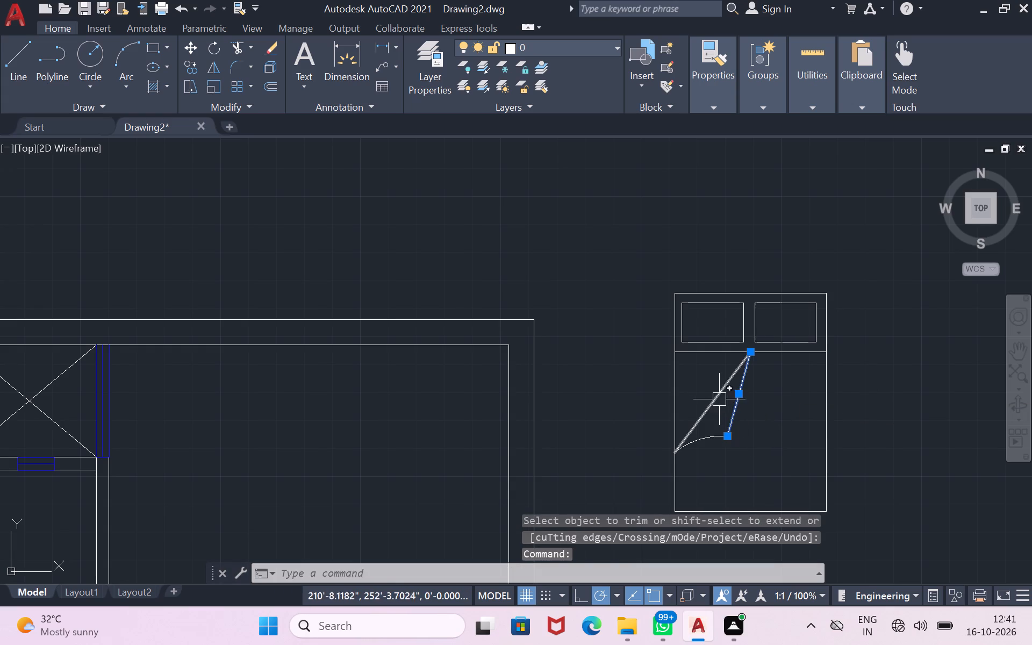
{"action": "left_click", "coordinate": [715, 397]}
{"action": "left_click", "coordinate": [719, 433]}
{"action": "type", "text": "mi"}
{"action": "key", "text": "Return"}
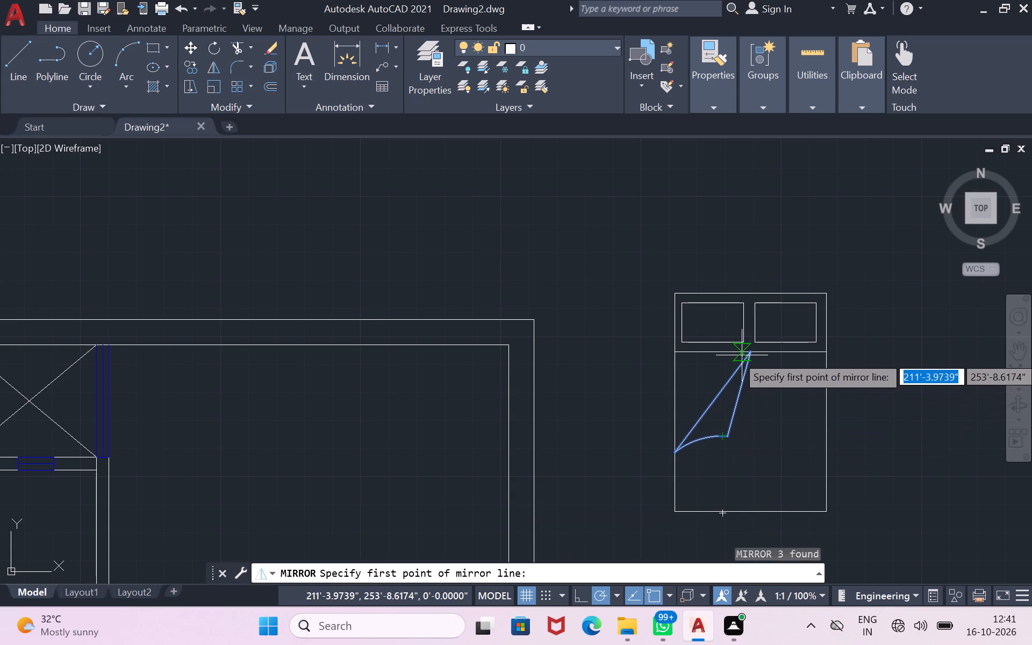
{"action": "left_click", "coordinate": [750, 355]}
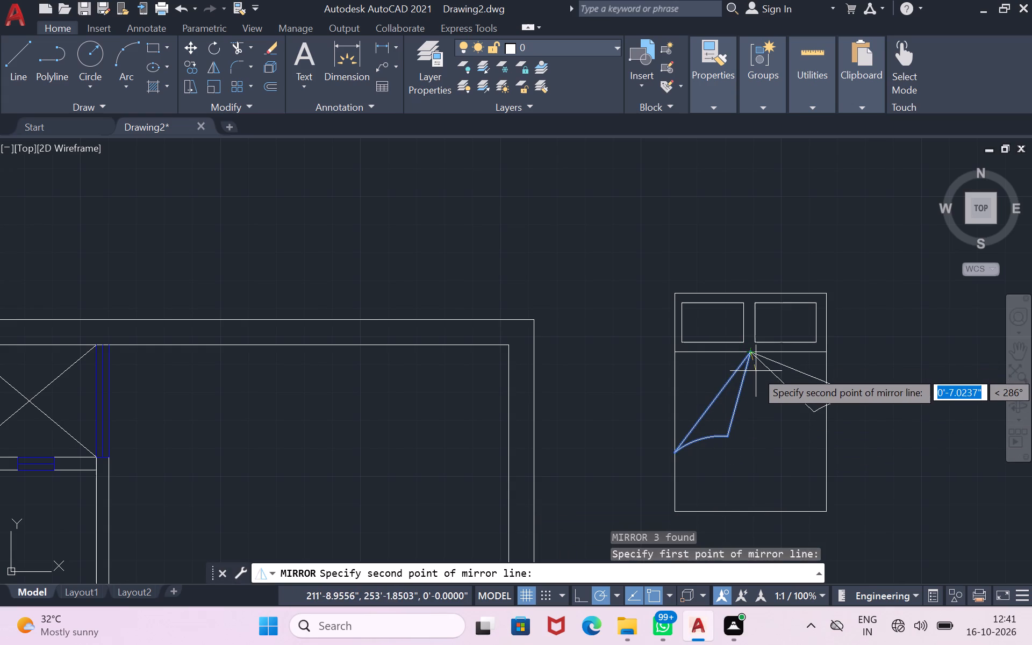
{"action": "left_click", "coordinate": [748, 384]}
{"action": "left_click_drag", "start_coordinate": [794, 437], "coordinate": [748, 384]}
Draw a rectangle across the bed's full width just below the blanket fold, about 5.5" deep.
{"action": "scroll", "coordinate": [851, 429], "scroll_direction": "down", "scroll_amount": 2}
{"action": "scroll", "coordinate": [827, 477], "scroll_direction": "up", "scroll_amount": 3}
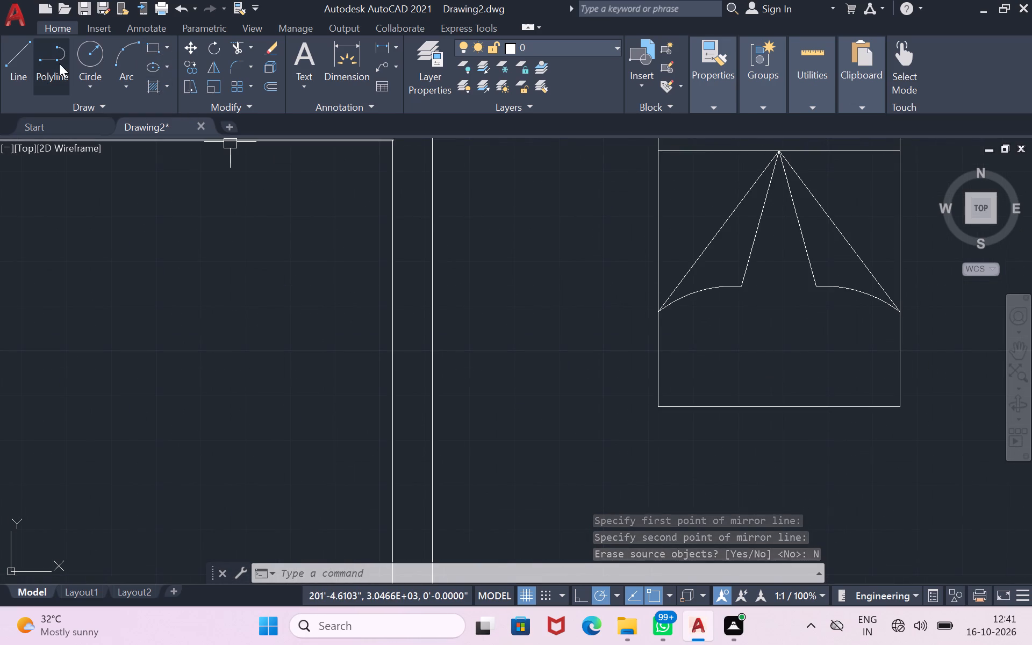
{"action": "left_click", "coordinate": [156, 44]}
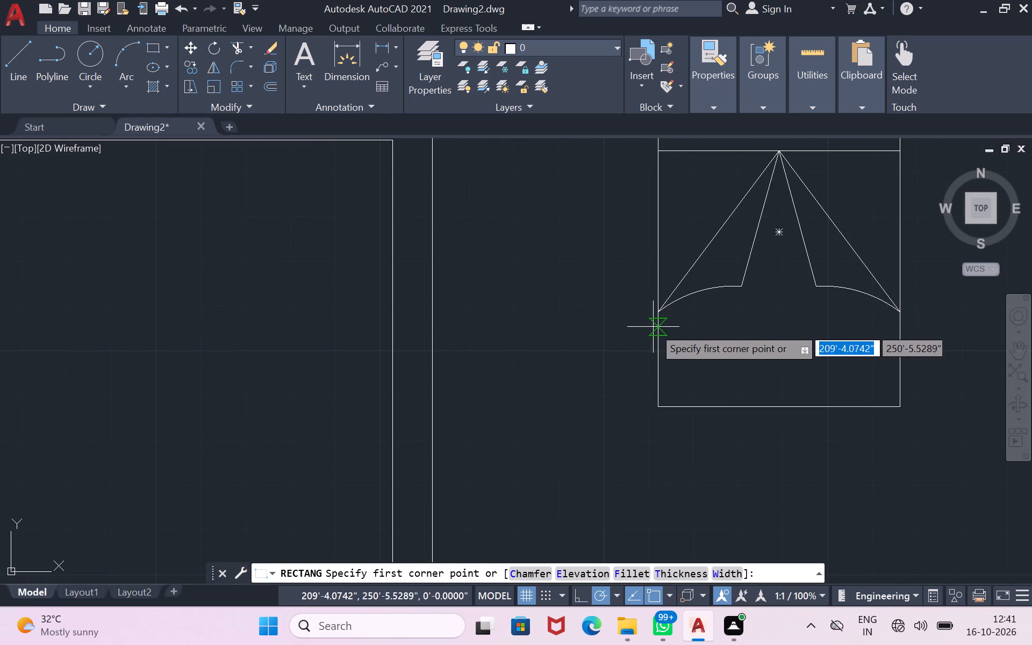
{"action": "left_click", "coordinate": [660, 334]}
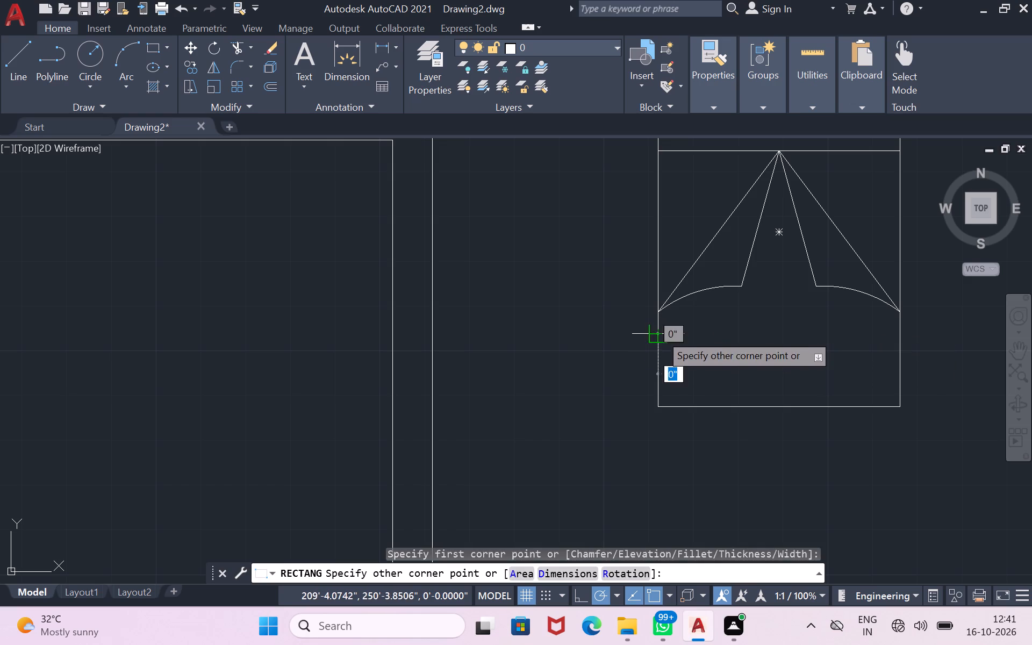
{"action": "left_click", "coordinate": [900, 357]}
Draw a 1' by 1' bedside table with lines from the bed's northeast corner, closing against the bed's east edge.
{"action": "left_click", "coordinate": [1023, 353]}
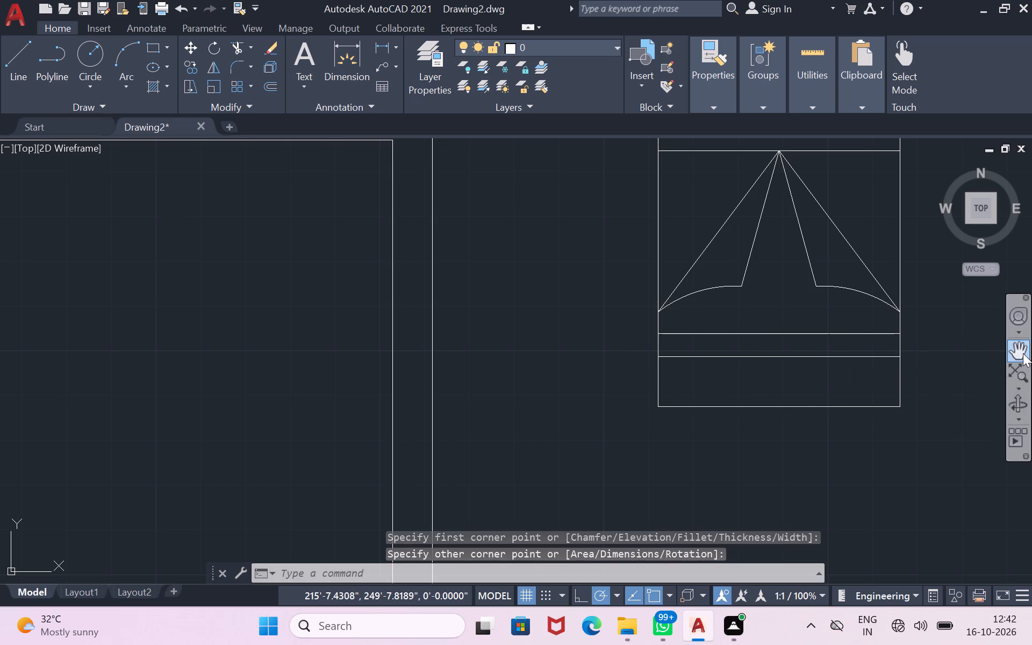
{"action": "left_click_drag", "start_coordinate": [986, 357], "coordinate": [857, 463]}
{"action": "scroll", "coordinate": [858, 446], "scroll_direction": "down", "scroll_amount": 1}
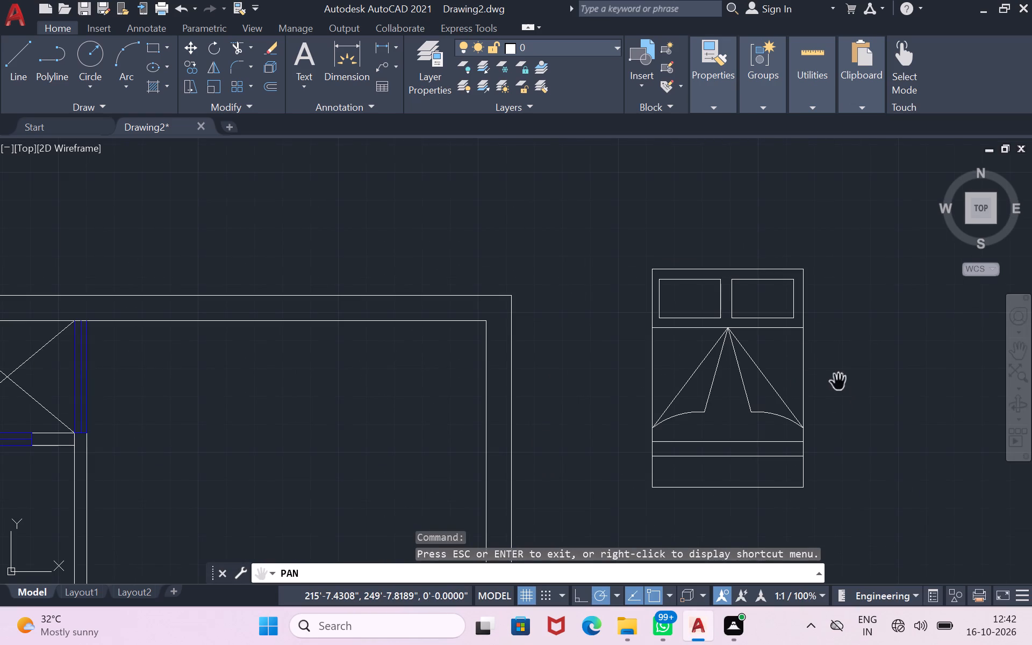
{"action": "left_click", "coordinate": [16, 71]}
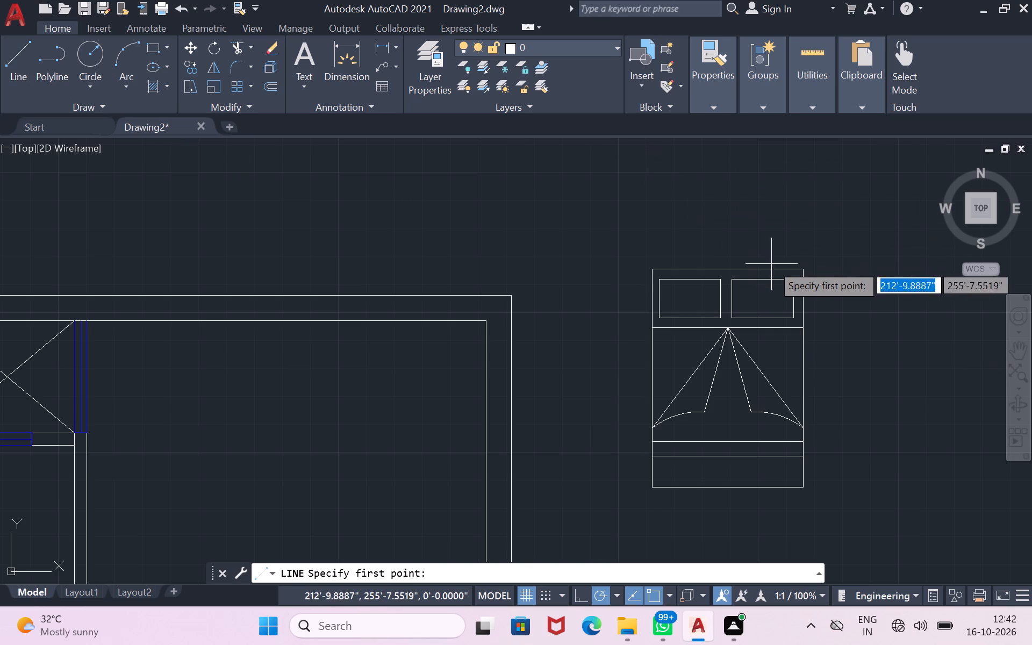
{"action": "left_click", "coordinate": [807, 268]}
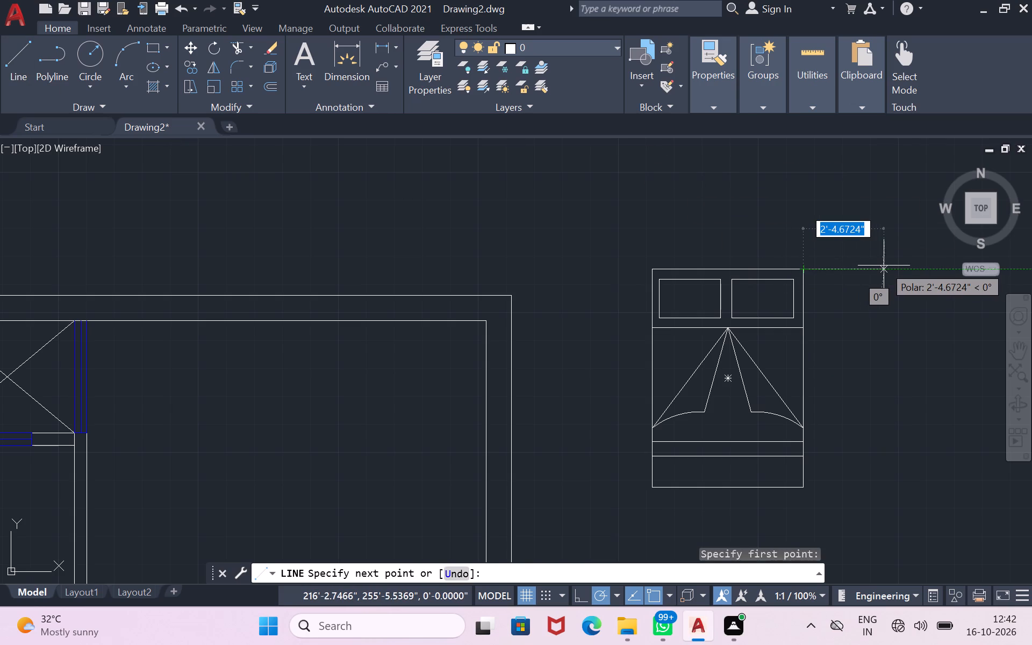
{"action": "type", "text": "1'"}
{"action": "key", "text": "Return"}
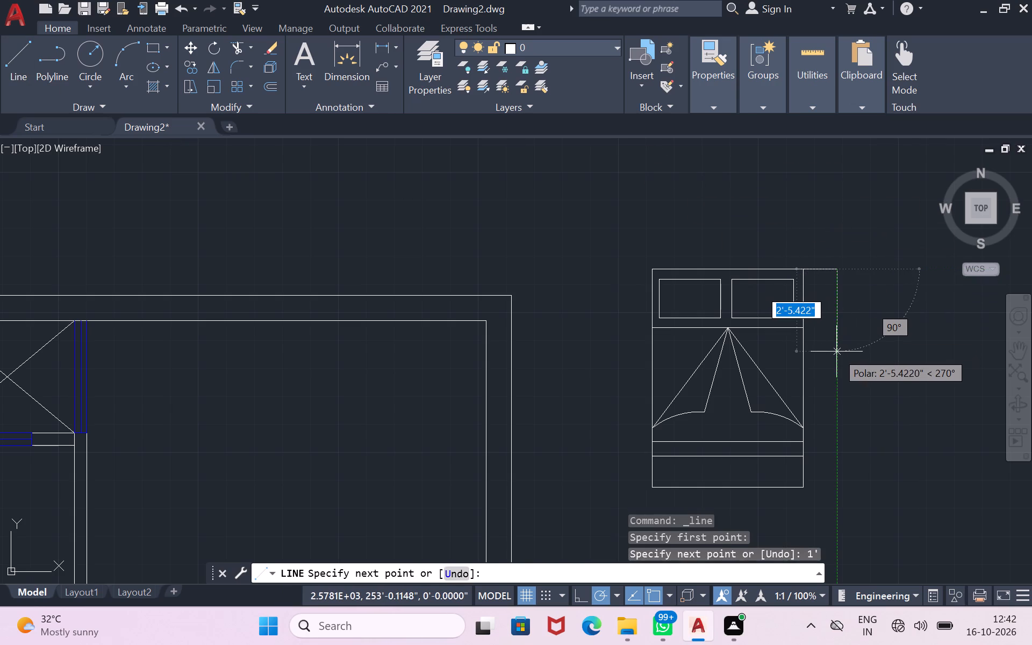
{"action": "type", "text": "1'"}
{"action": "key", "text": "Return"}
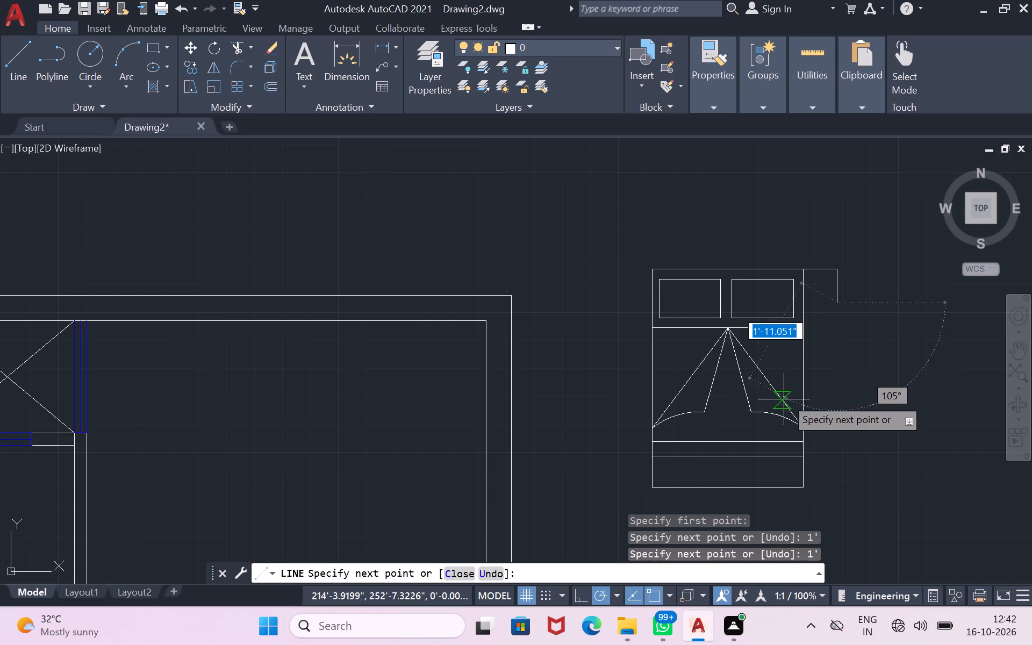
{"action": "key", "text": "1"}
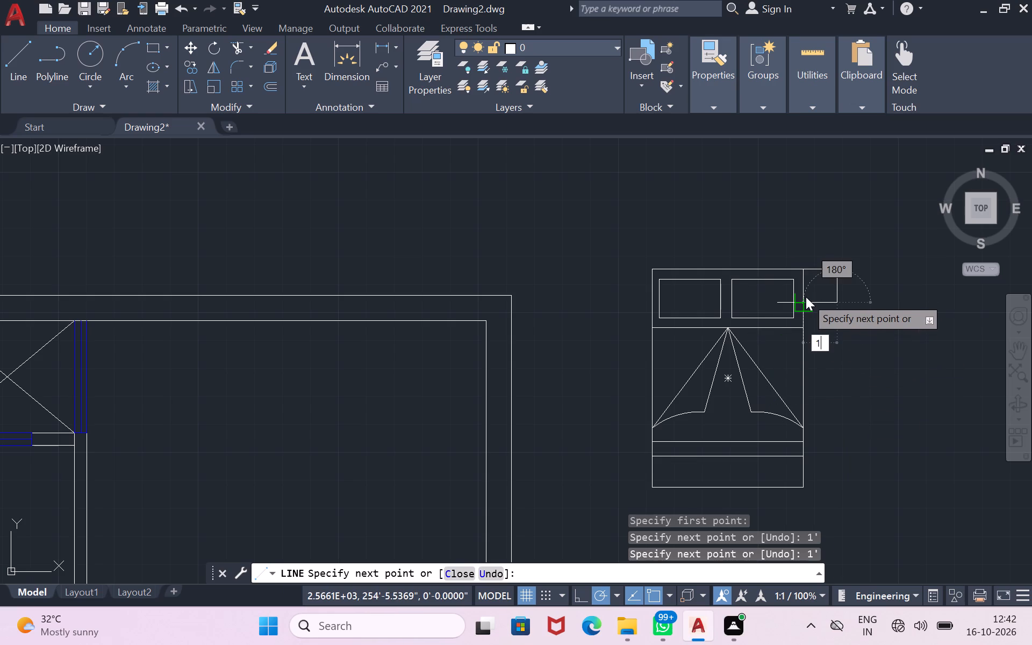
{"action": "key", "text": "Return"}
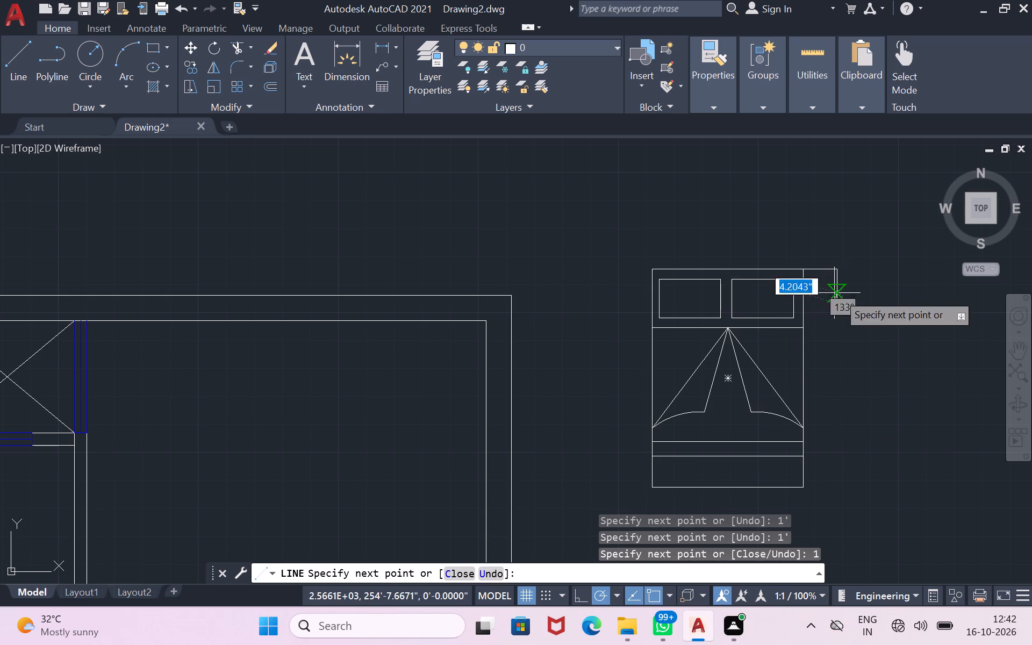
{"action": "left_click", "coordinate": [807, 299]}
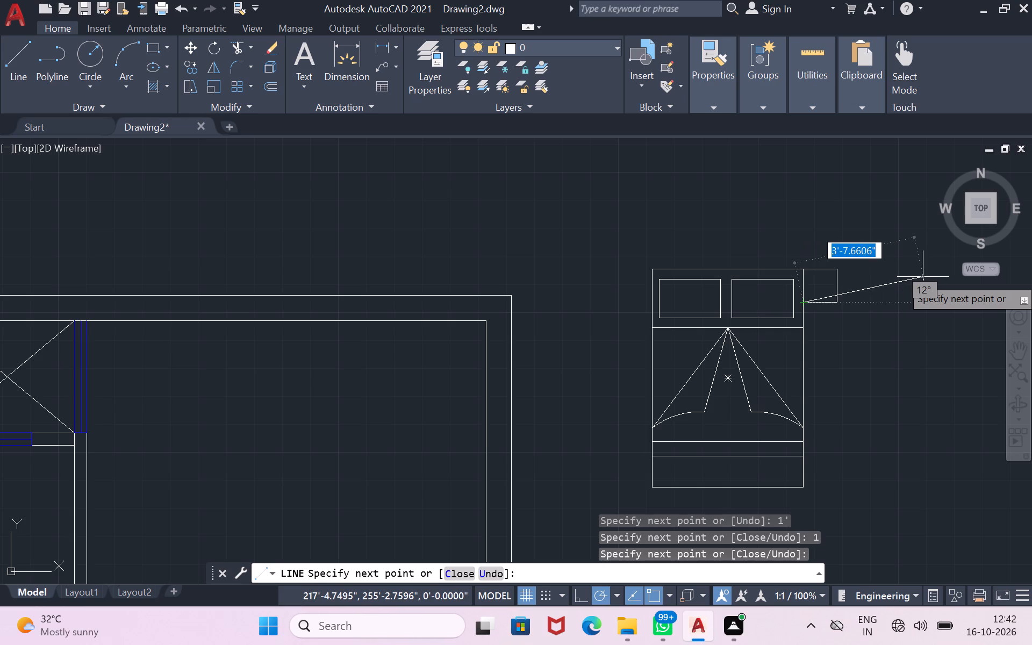
{"action": "key", "text": "Return"}
Draw a matching 1' by 1' bedside table with lines from the bed's northwest corner, closing against the bed's west edge.
{"action": "scroll", "coordinate": [637, 310], "scroll_direction": "up", "scroll_amount": 1}
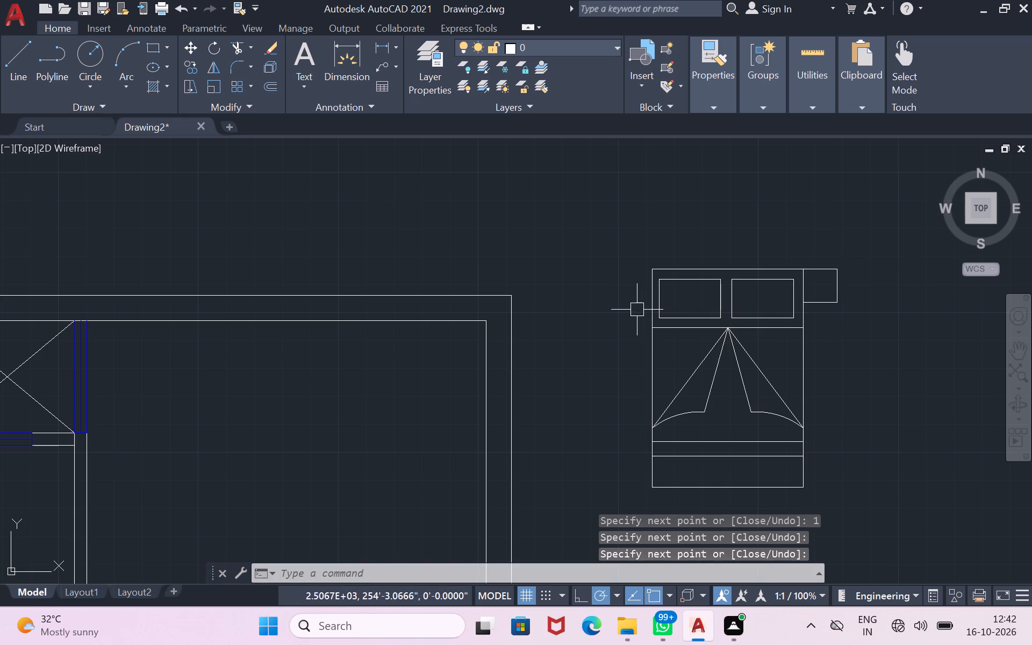
{"action": "key", "text": "l"}
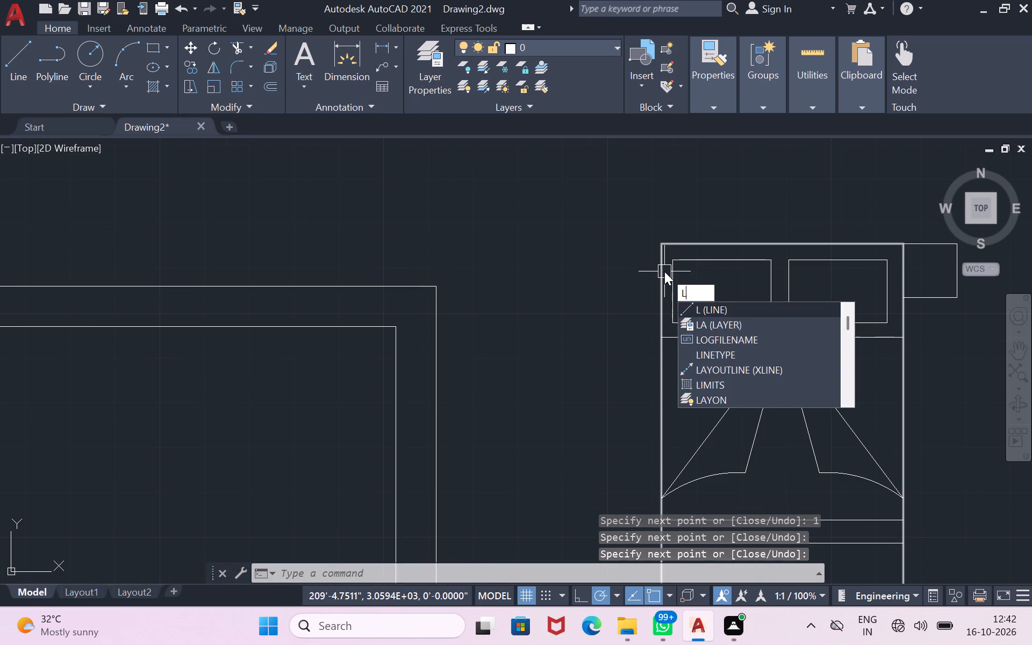
{"action": "key", "text": "Return"}
{"action": "left_click", "coordinate": [659, 244]}
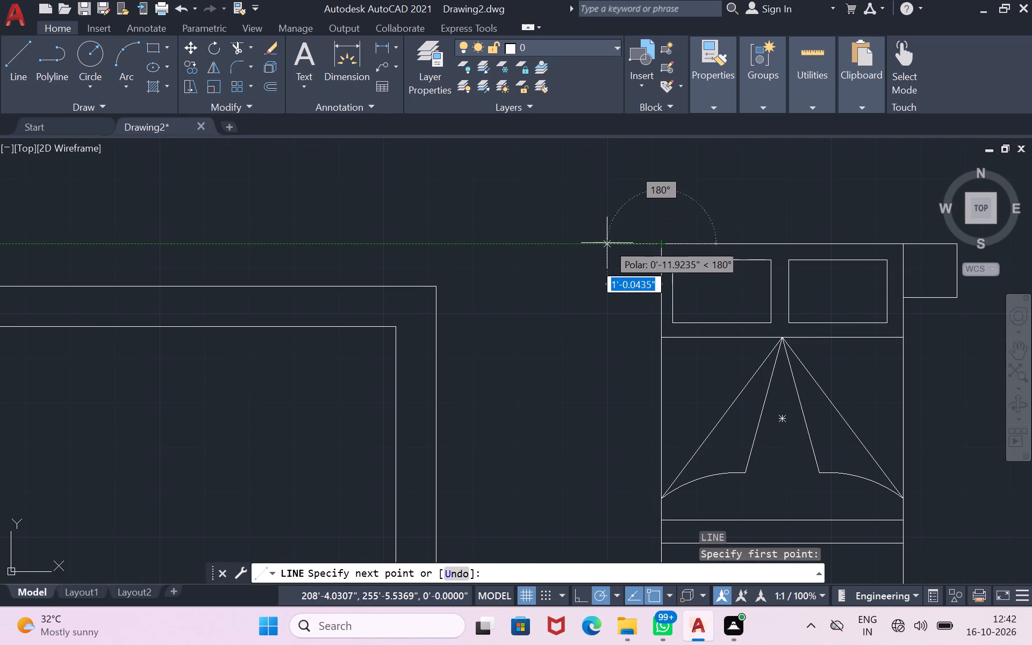
{"action": "type", "text": "1'"}
{"action": "key", "text": "Return"}
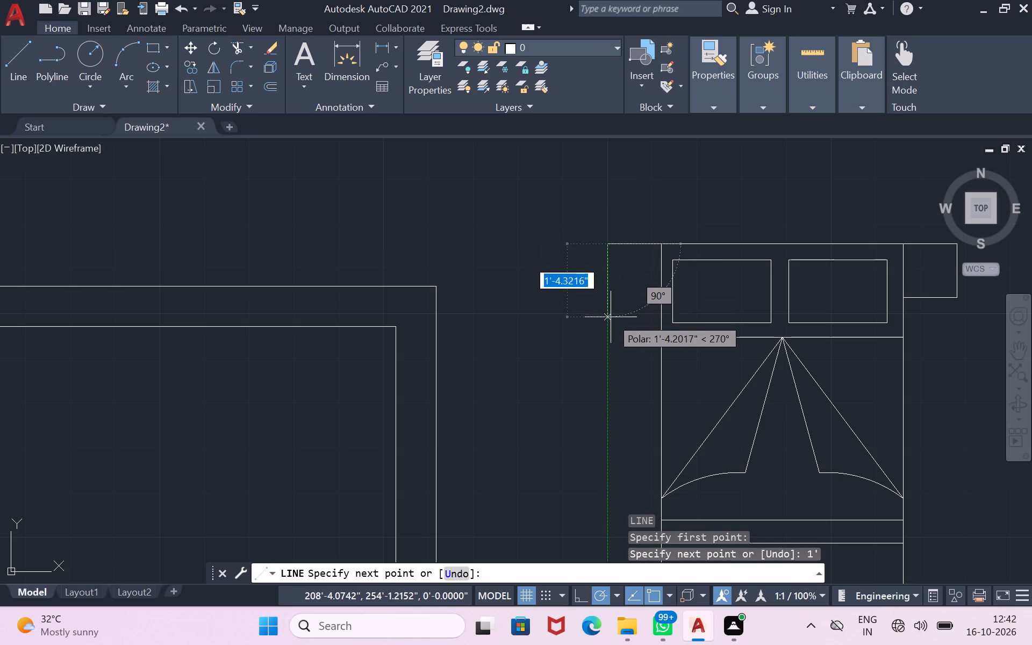
{"action": "type", "text": "1'"}
{"action": "key", "text": "Return"}
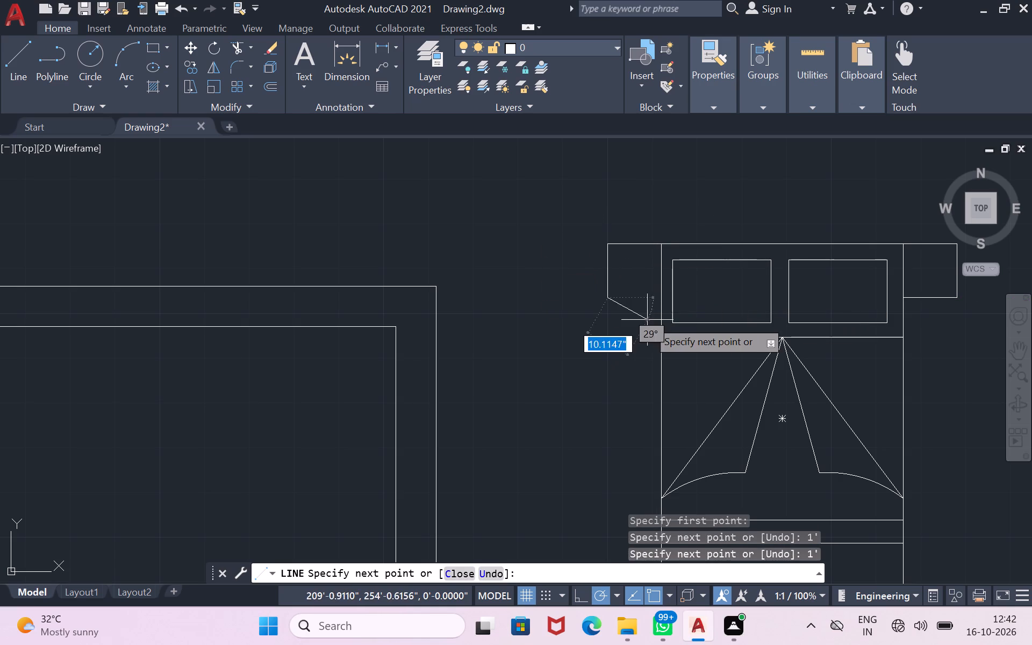
{"action": "left_click", "coordinate": [662, 293]}
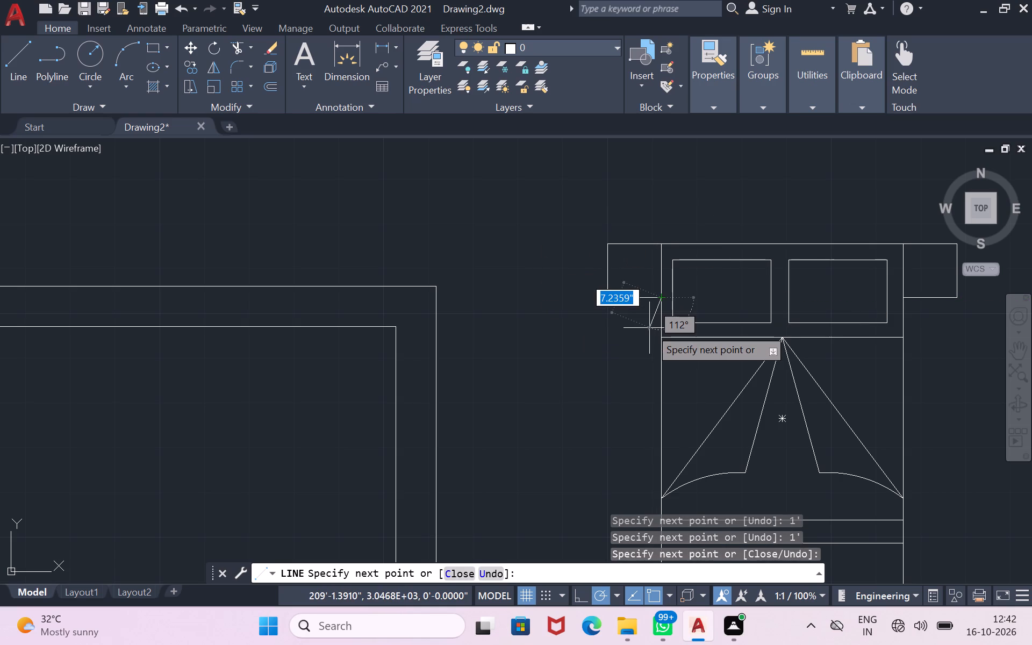
{"action": "key", "text": "Return"}
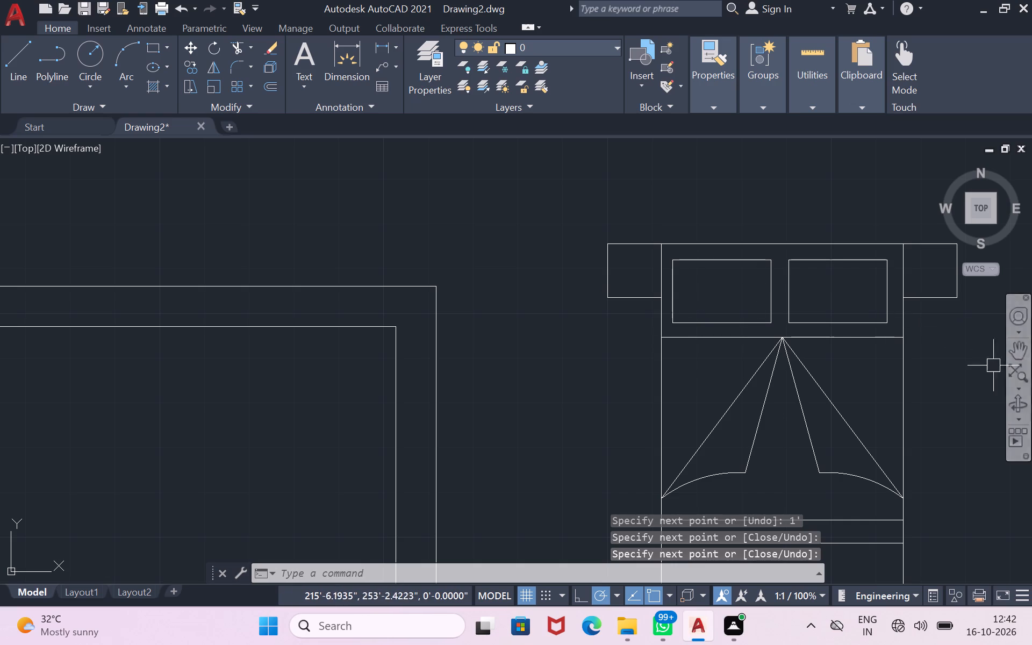
Copy the whole bed with both bedside tables into the plan's northeast room, headboard against the north wall's inner face.
{"action": "left_click", "coordinate": [1019, 344]}
{"action": "scroll", "coordinate": [850, 361], "scroll_direction": "down", "scroll_amount": 2}
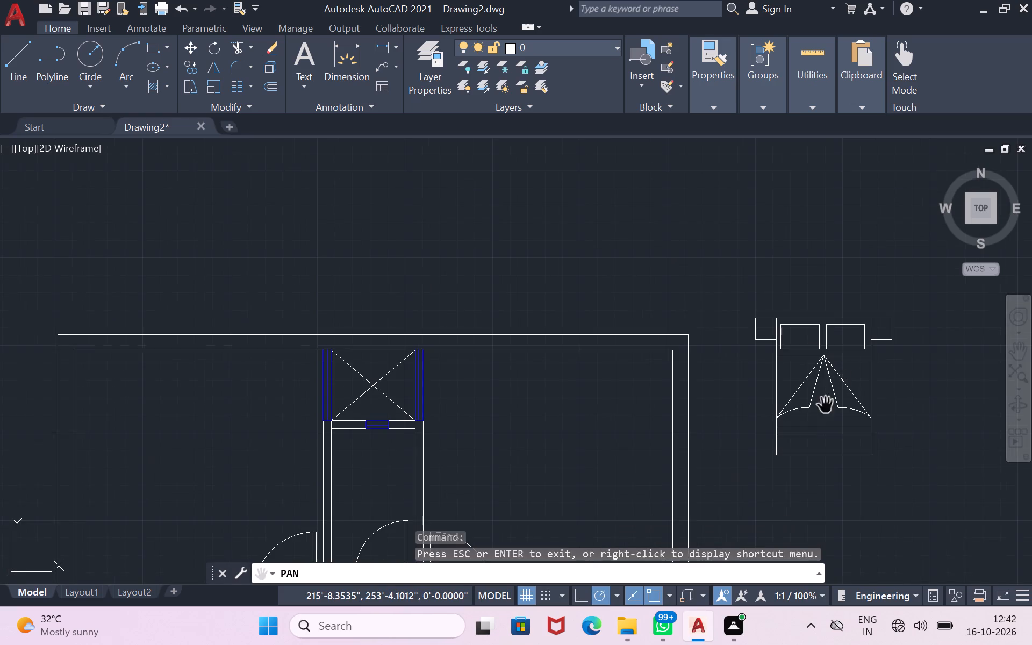
{"action": "left_click_drag", "start_coordinate": [815, 424], "coordinate": [813, 368]}
{"action": "key", "text": "Return"}
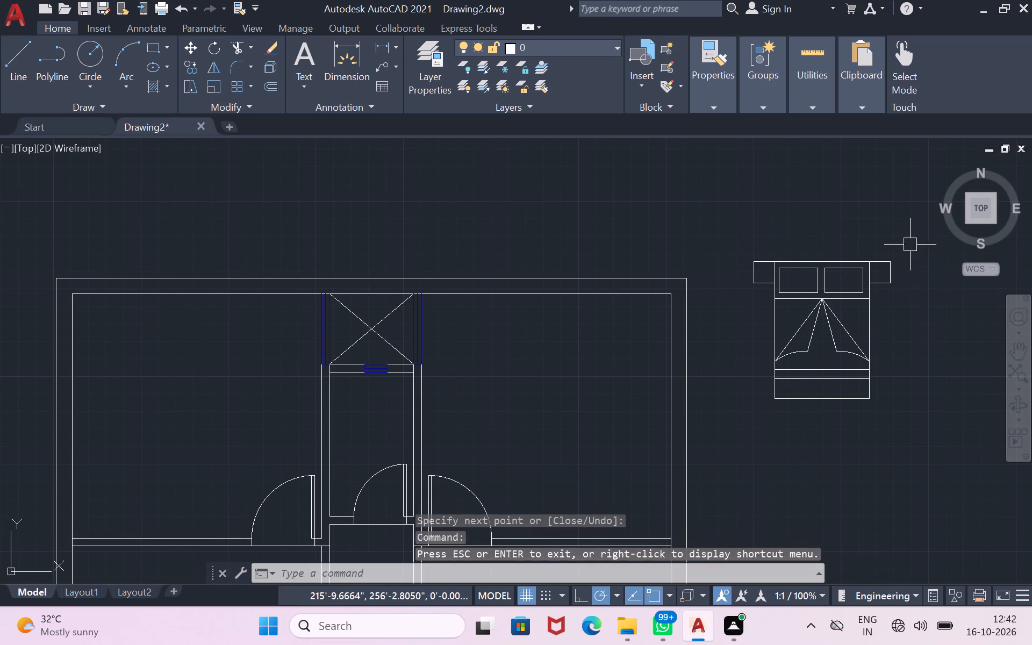
{"action": "left_click_drag", "start_coordinate": [904, 238], "coordinate": [962, 356]}
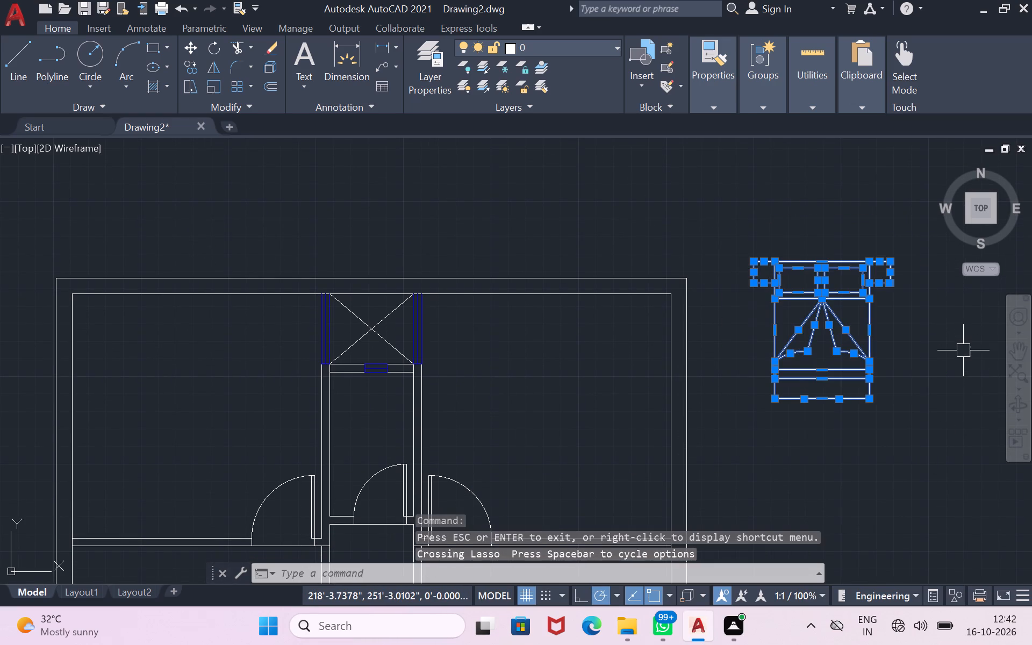
{"action": "type", "text": "co"}
{"action": "key", "text": "Return"}
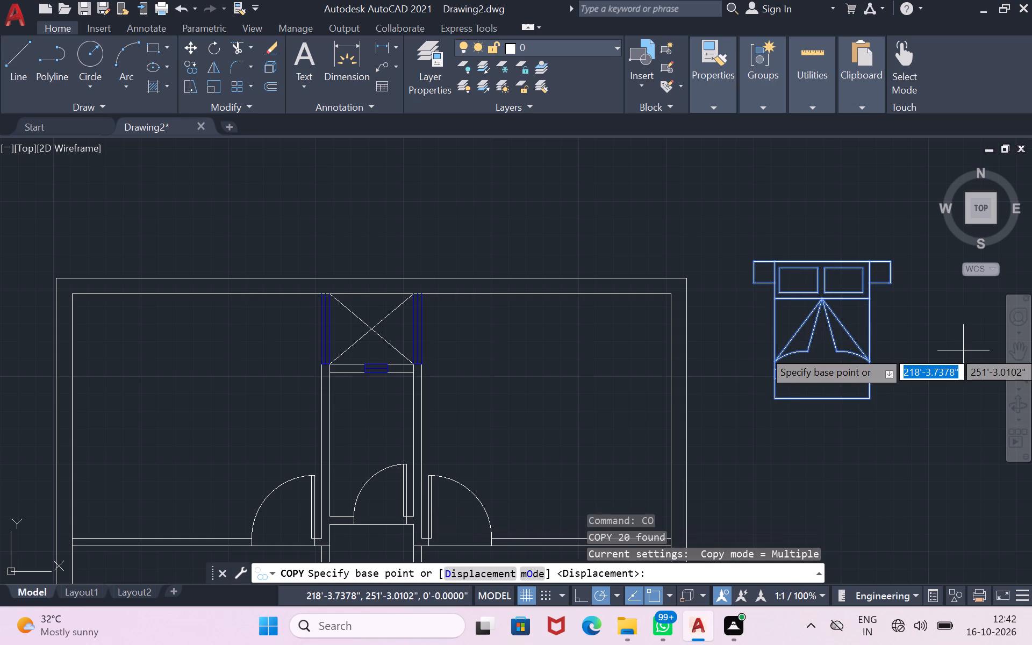
{"action": "left_click", "coordinate": [963, 350]}
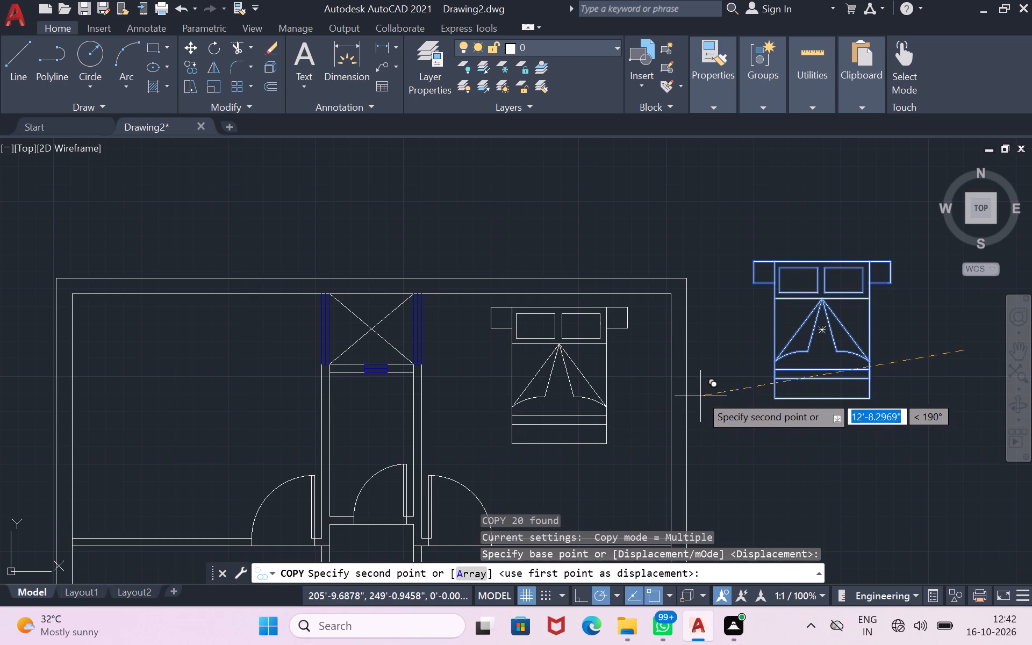
{"action": "scroll", "coordinate": [699, 391], "scroll_direction": "up", "scroll_amount": 1}
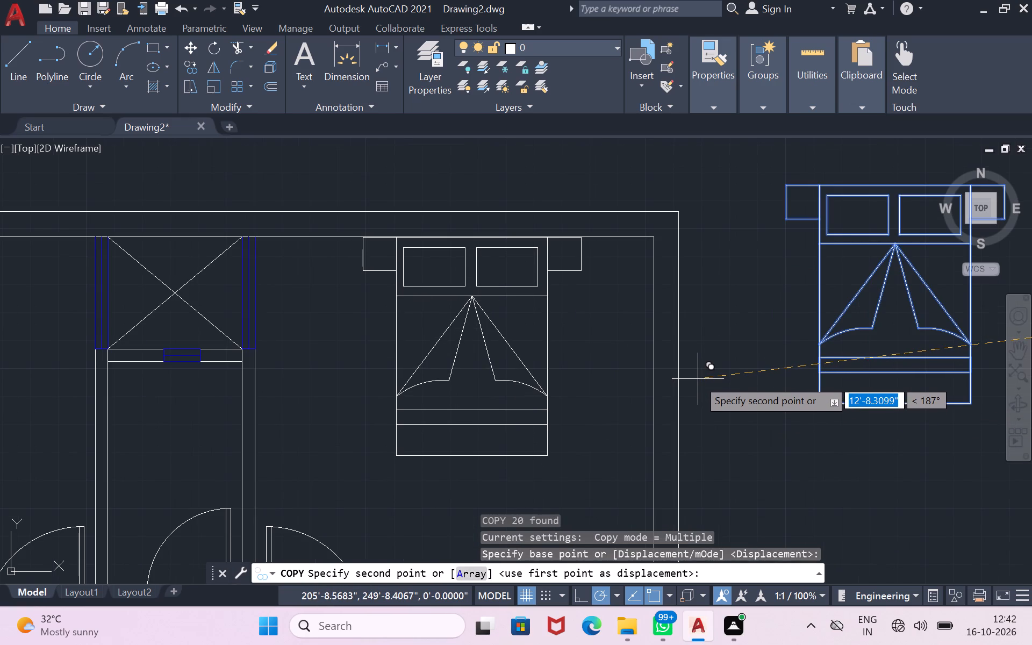
{"action": "left_click", "coordinate": [698, 379]}
Place another copy of the bed with bedside tables in the plan's northwest room, headboard against the north wall's inner face.
{"action": "scroll", "coordinate": [690, 496], "scroll_direction": "down", "scroll_amount": 2}
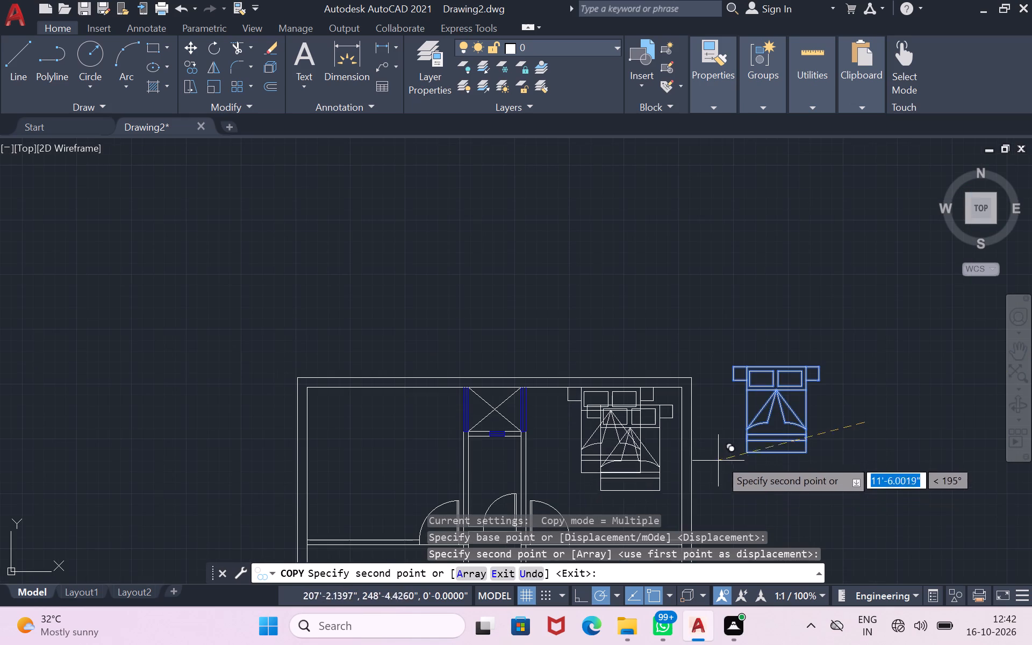
{"action": "scroll", "coordinate": [460, 448], "scroll_direction": "up", "scroll_amount": 2}
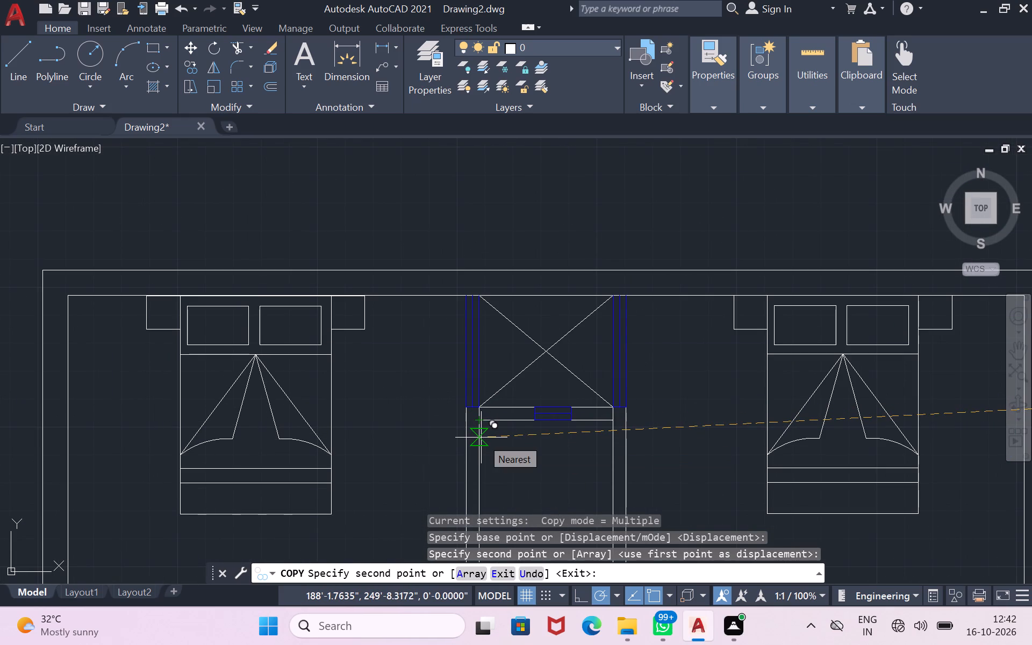
{"action": "scroll", "coordinate": [481, 438], "scroll_direction": "up", "scroll_amount": 1}
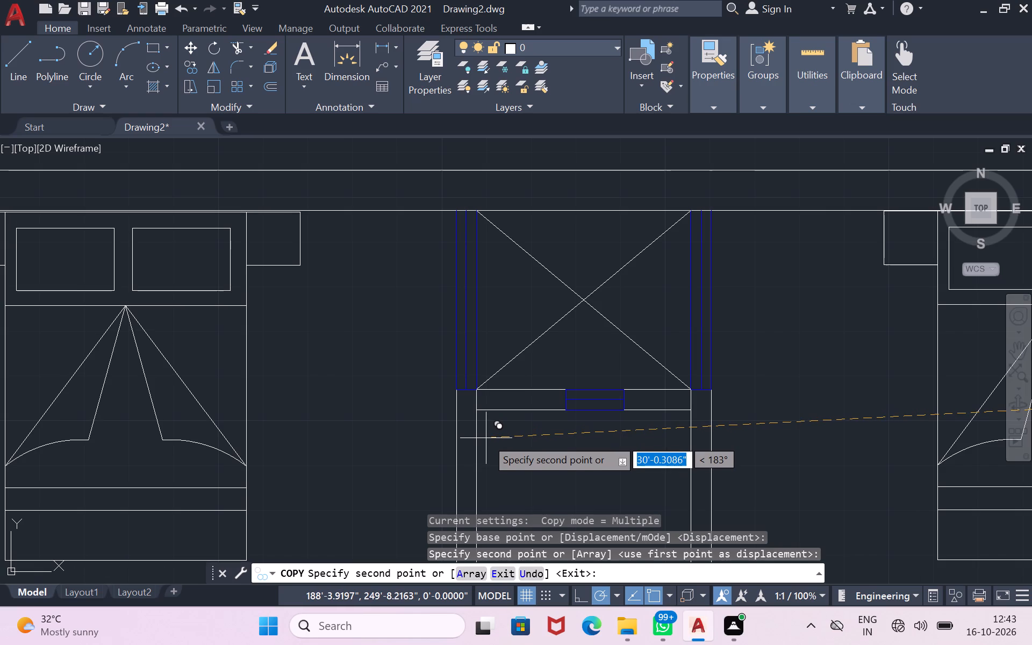
{"action": "left_click", "coordinate": [486, 438]}
{"action": "scroll", "coordinate": [491, 438], "scroll_direction": "down", "scroll_amount": 3}
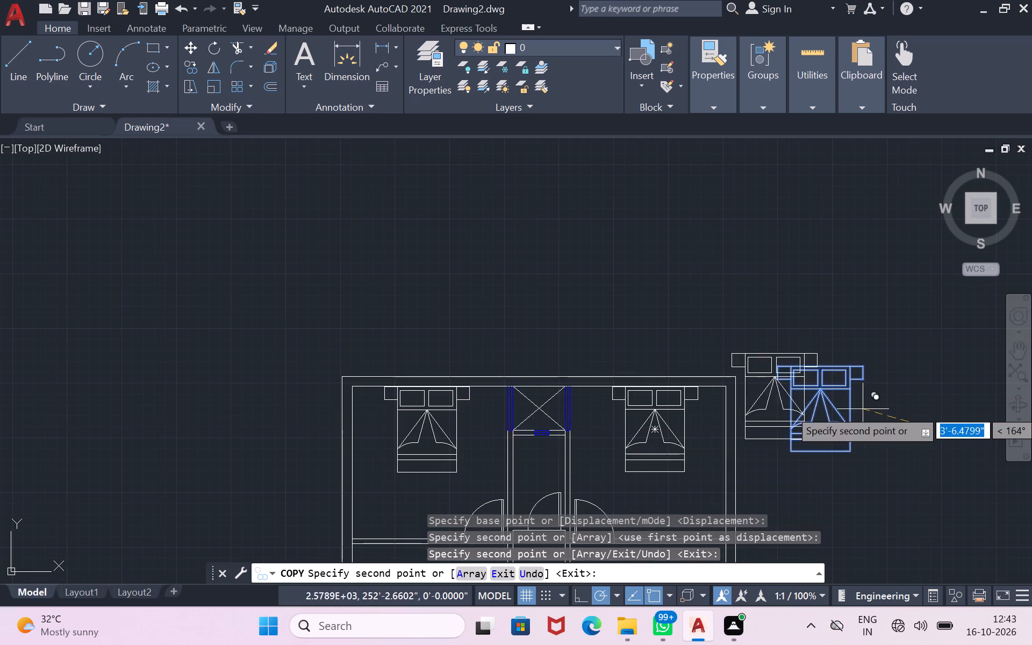
{"action": "key", "text": "Escape"}
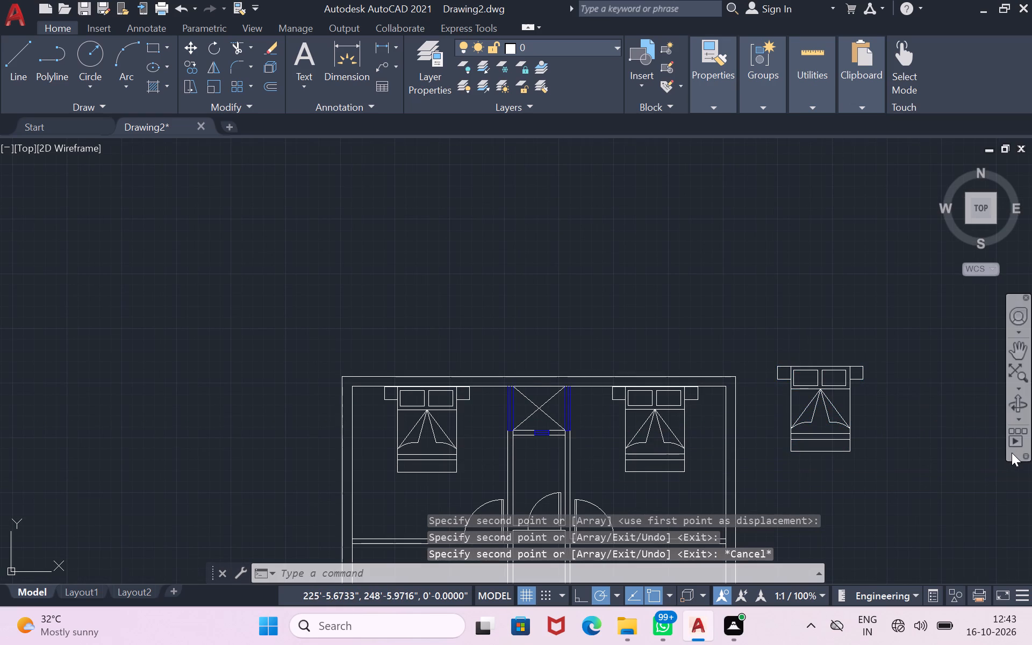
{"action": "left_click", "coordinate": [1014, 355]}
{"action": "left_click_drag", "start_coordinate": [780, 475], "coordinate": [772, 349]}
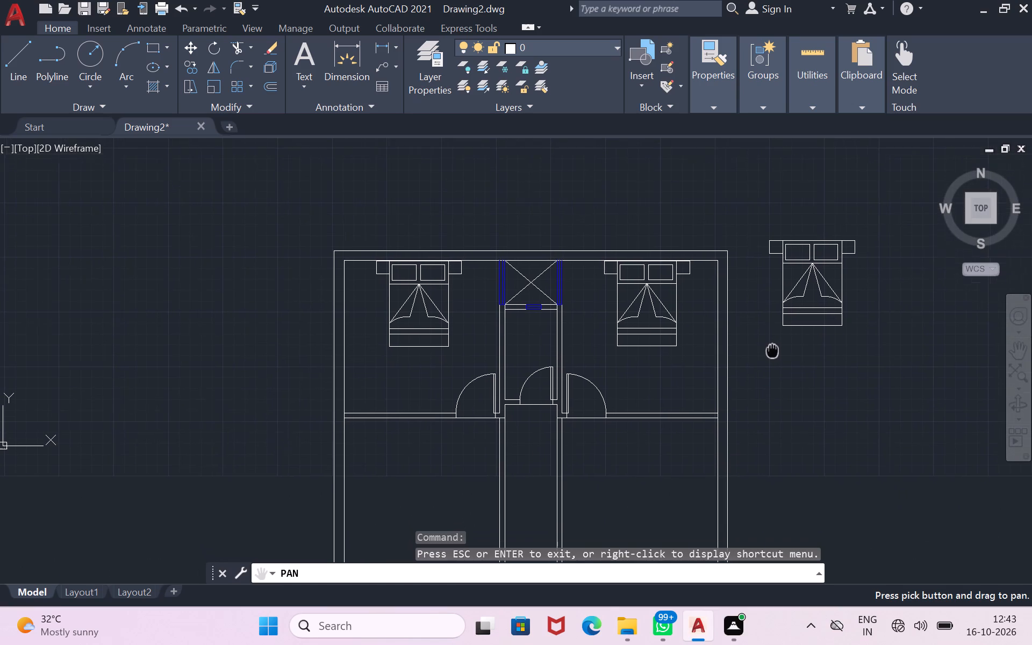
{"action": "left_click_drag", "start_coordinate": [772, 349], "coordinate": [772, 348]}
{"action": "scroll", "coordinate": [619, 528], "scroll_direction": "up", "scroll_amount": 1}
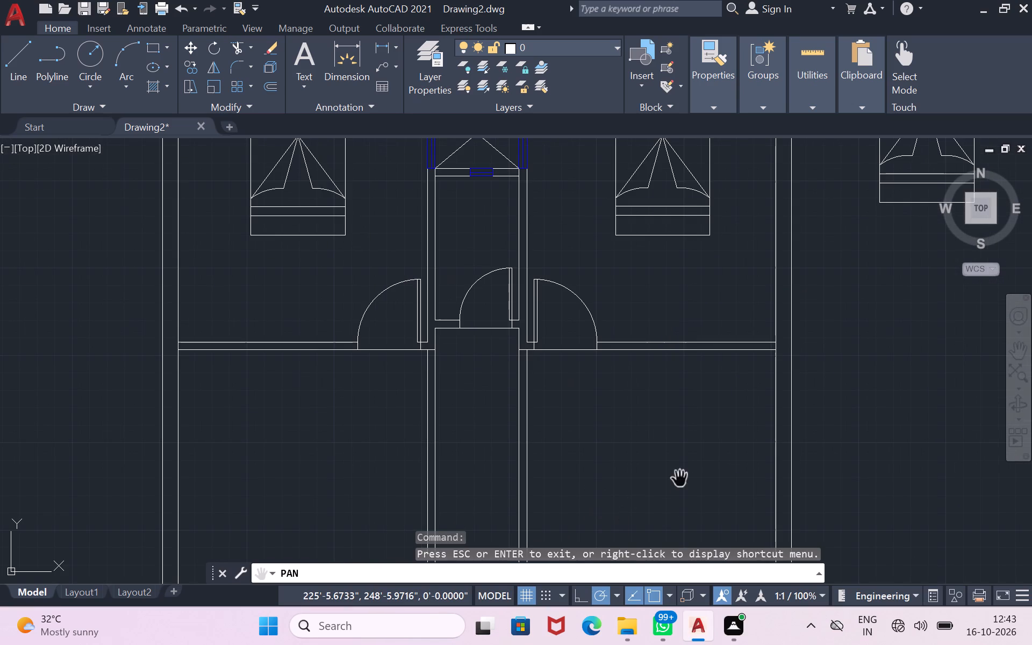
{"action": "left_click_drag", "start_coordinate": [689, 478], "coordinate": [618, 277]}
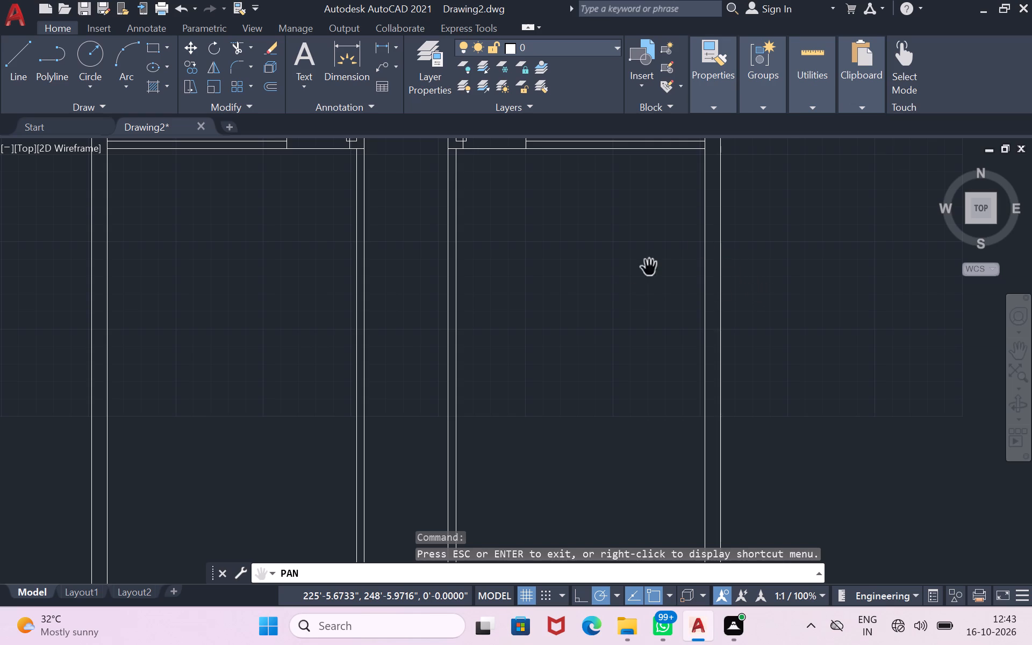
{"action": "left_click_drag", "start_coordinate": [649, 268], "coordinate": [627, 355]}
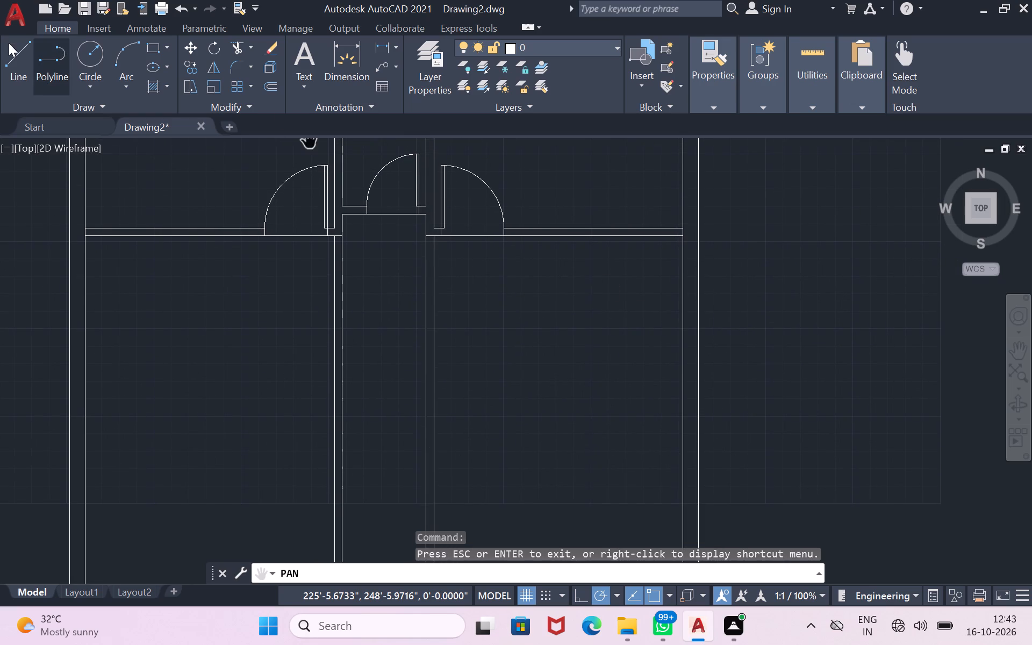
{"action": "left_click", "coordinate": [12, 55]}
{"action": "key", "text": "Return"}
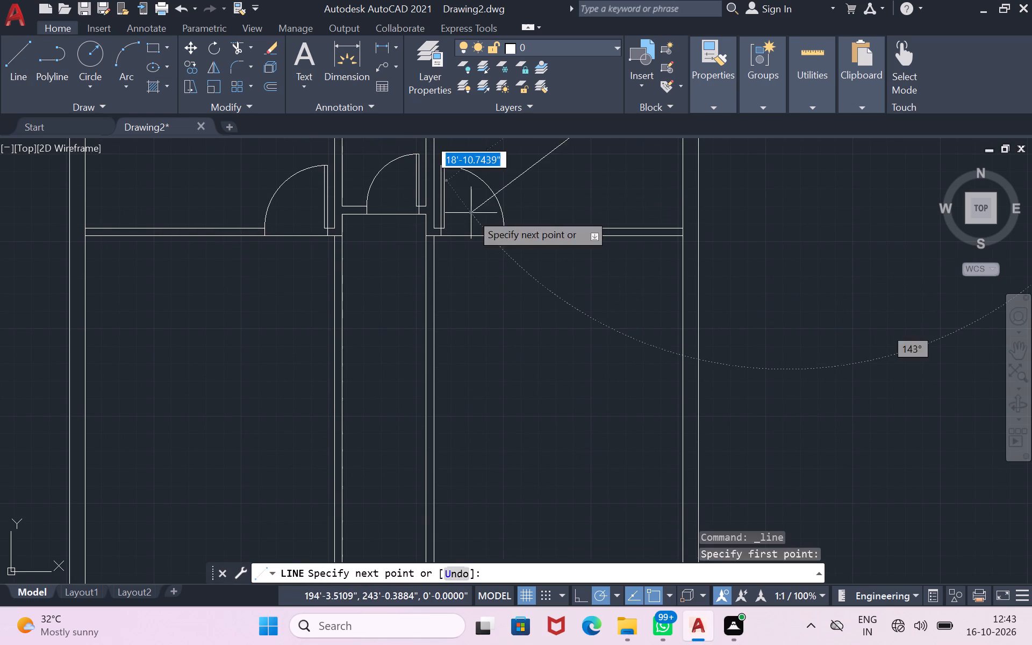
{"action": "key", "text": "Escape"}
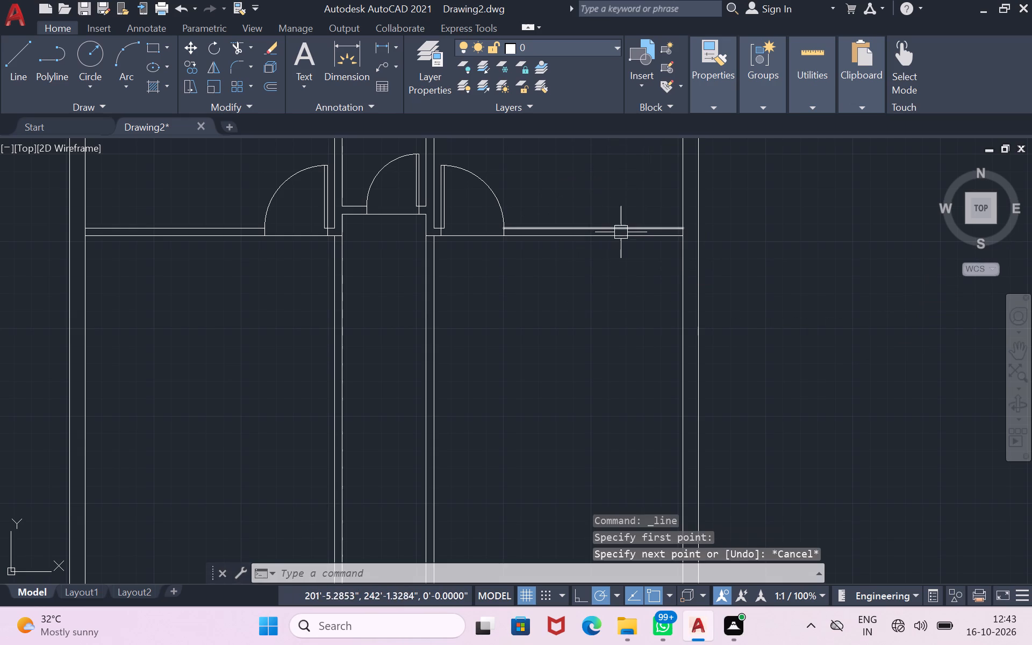
Offset the south face line of the northeast room's south partition by 8' to the south.
{"action": "left_click", "coordinate": [623, 237]}
{"action": "key", "text": "o"}
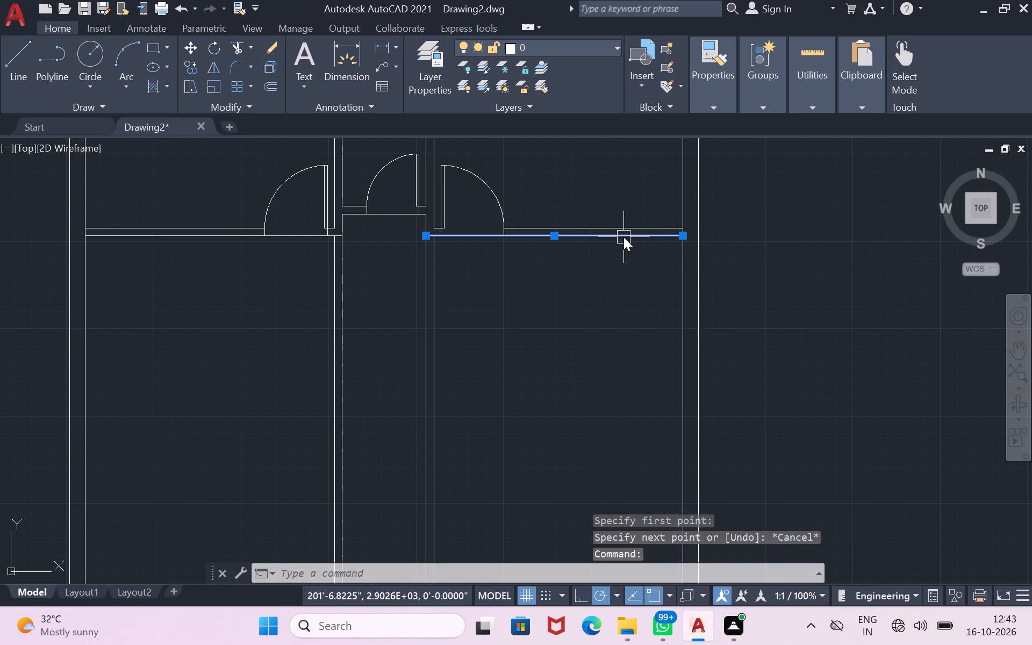
{"action": "key", "text": "Return"}
{"action": "left_click", "coordinate": [623, 237]}
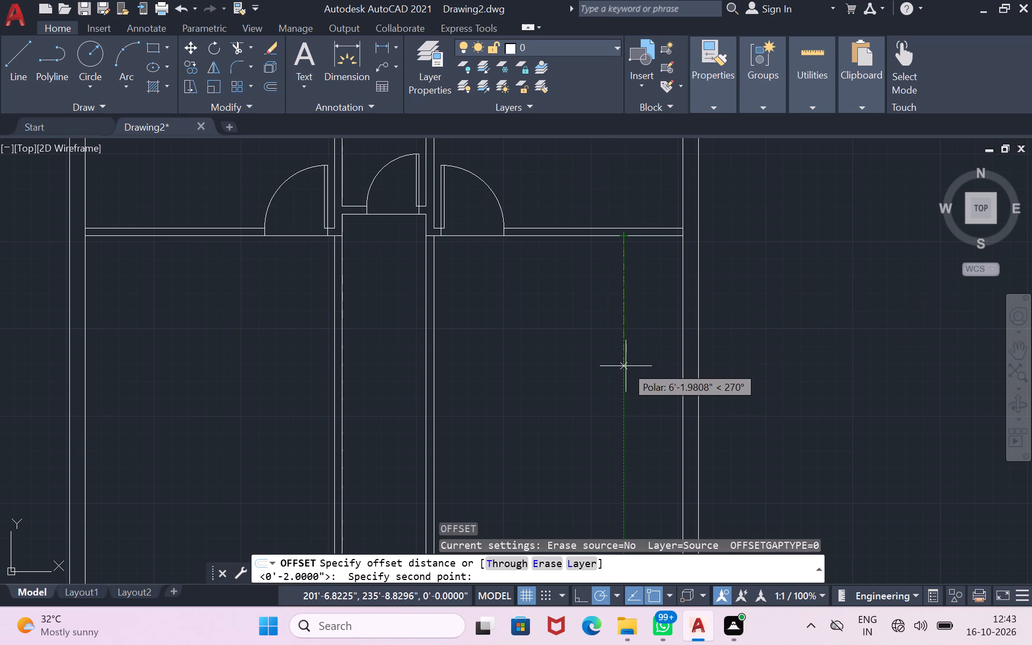
{"action": "key", "text": "8"}
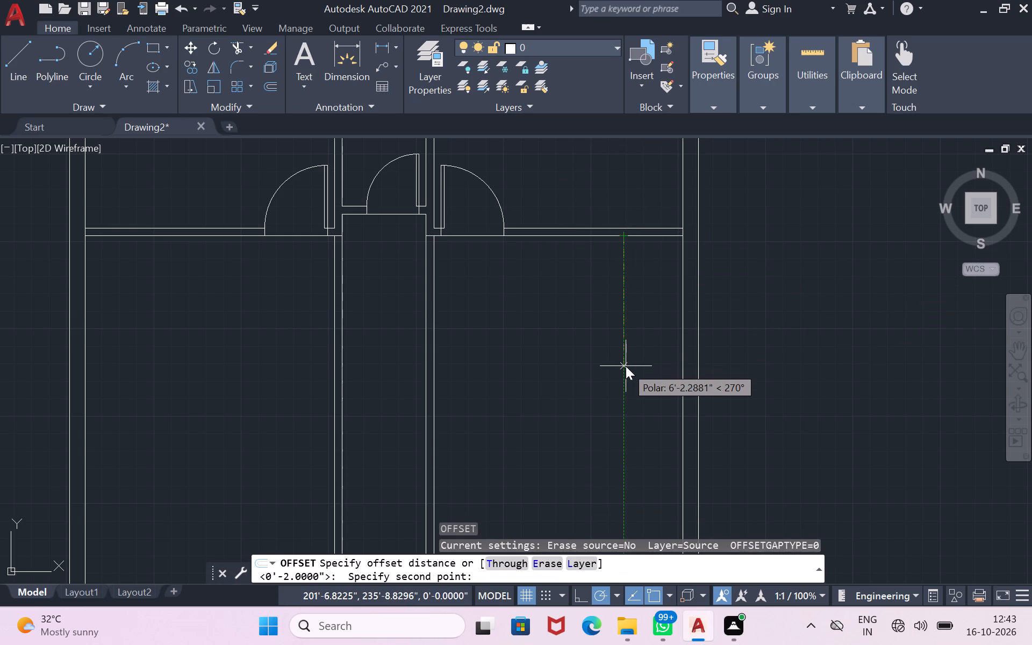
{"action": "key", "text": "apostrophe"}
{"action": "key", "text": "Return"}
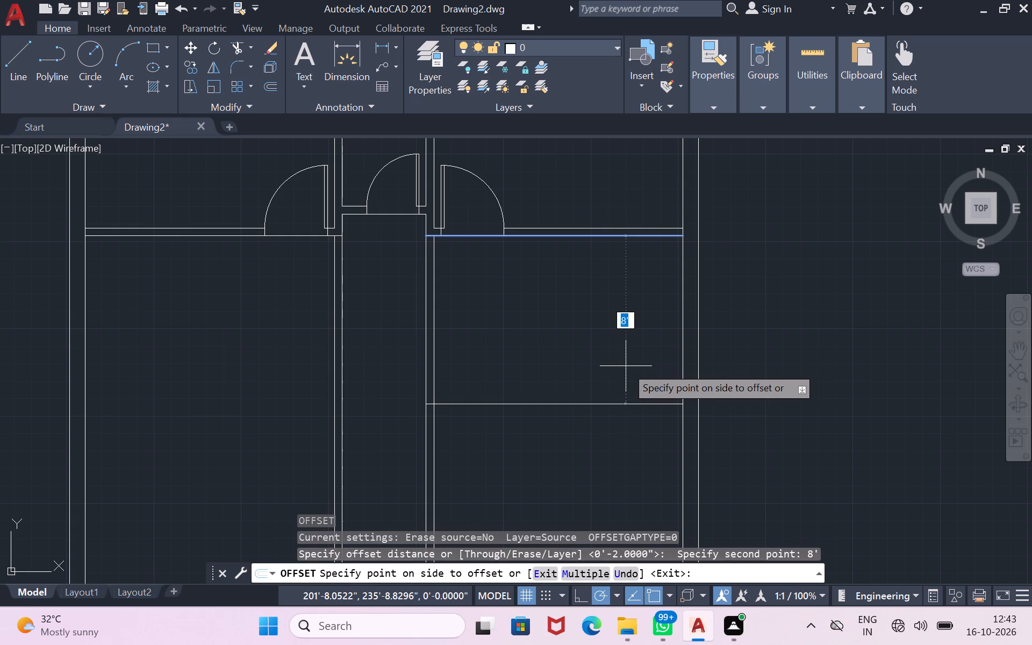
{"action": "left_click", "coordinate": [626, 366]}
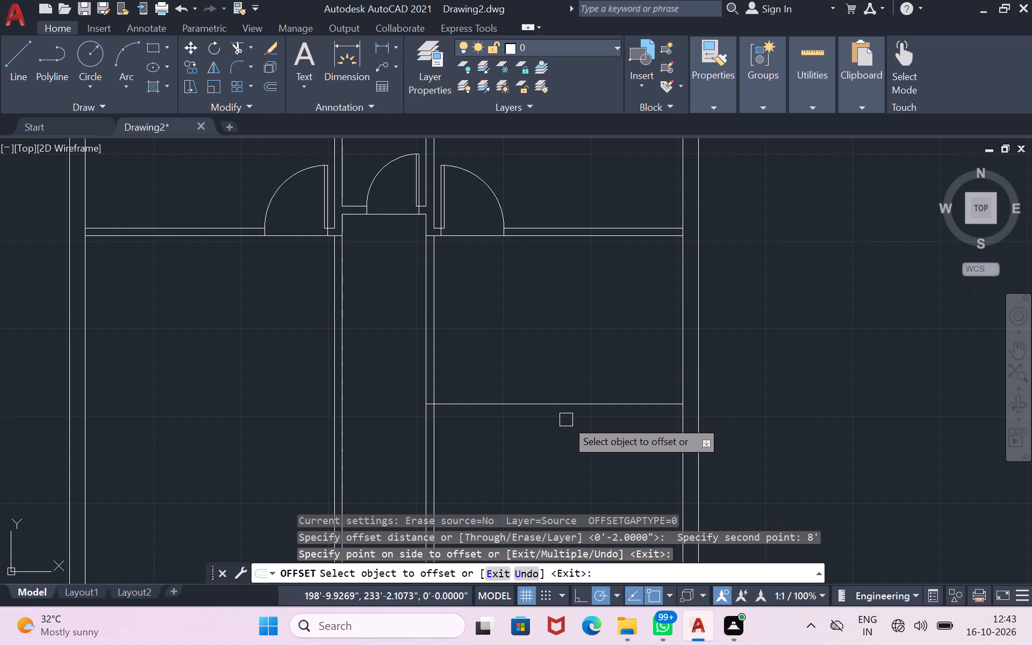
Draw a 25'1" line east from the west wall's inner face along the partition's south face, continuing straight south to the 8' offset line.
{"action": "left_click", "coordinate": [335, 63]}
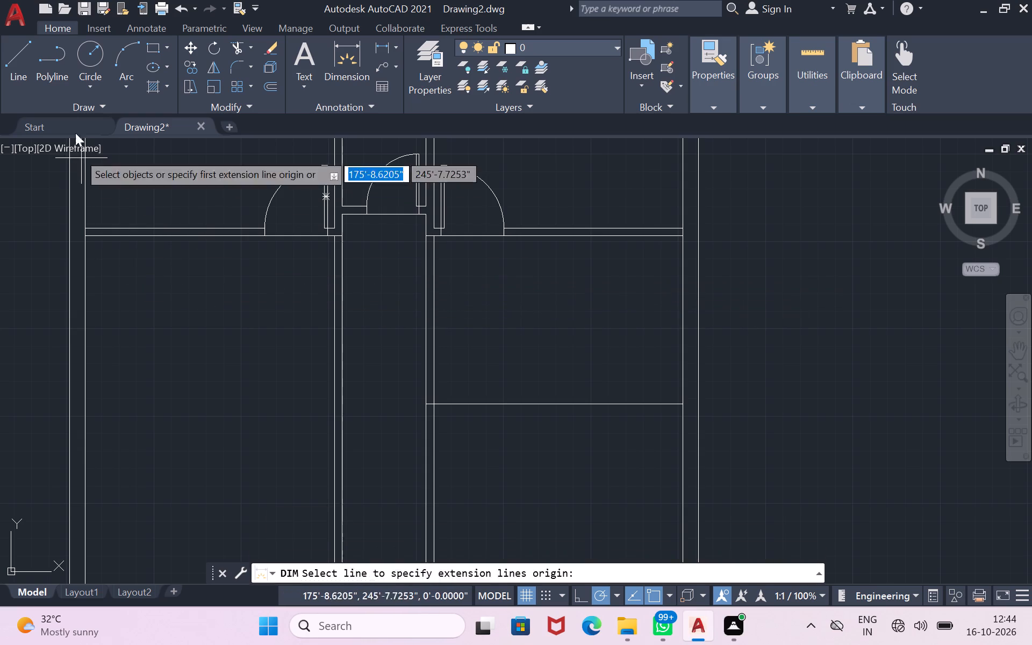
{"action": "left_click", "coordinate": [19, 67]}
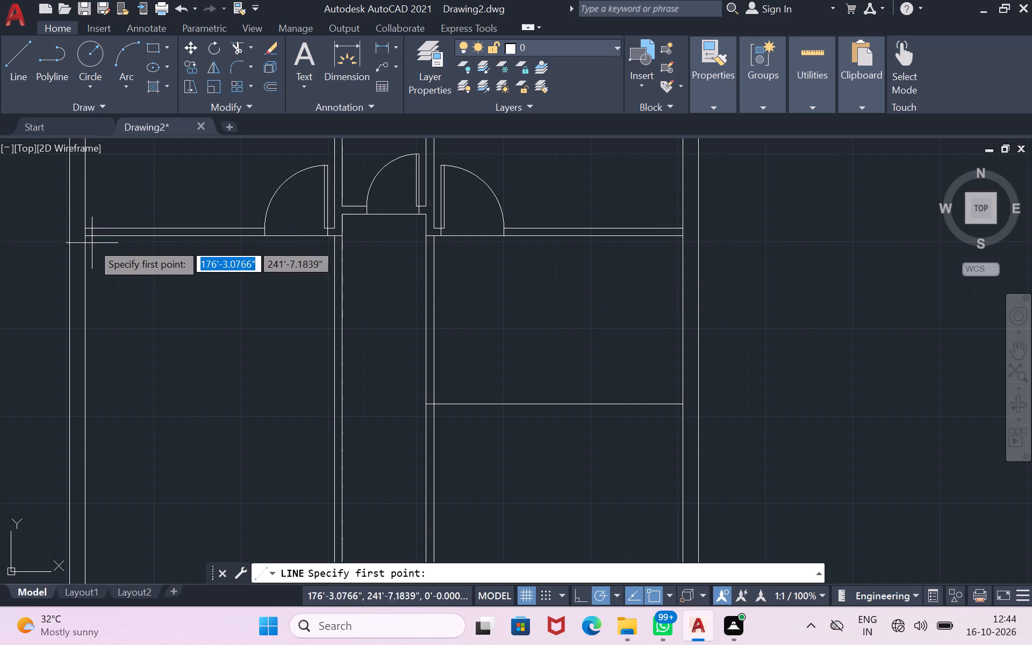
{"action": "left_click", "coordinate": [83, 235]}
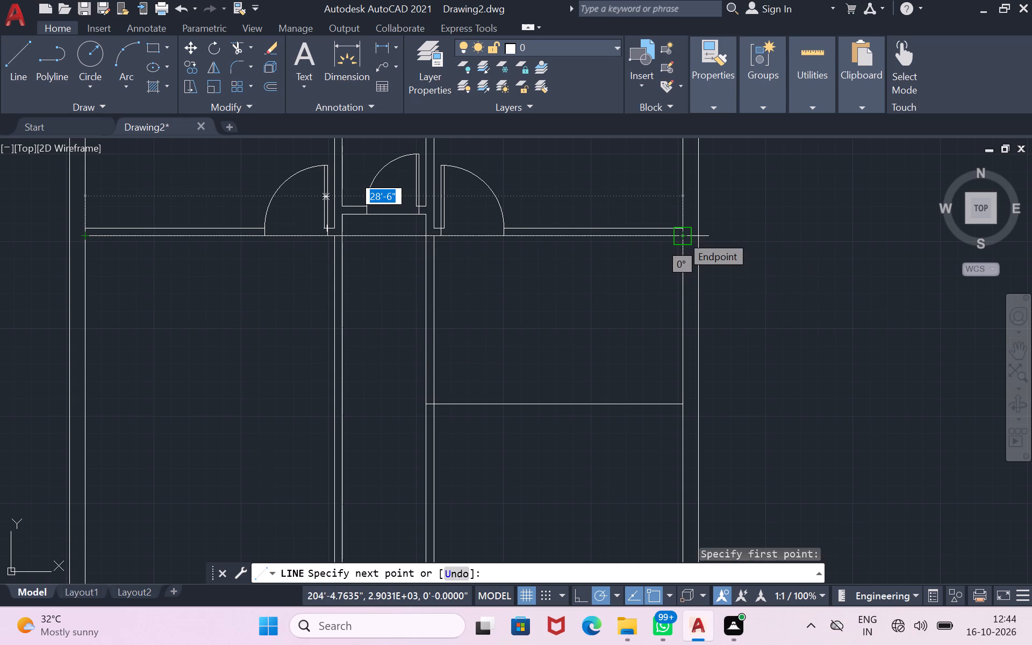
{"action": "type", "text": "25"}
{"action": "key", "text": "apostrophe"}
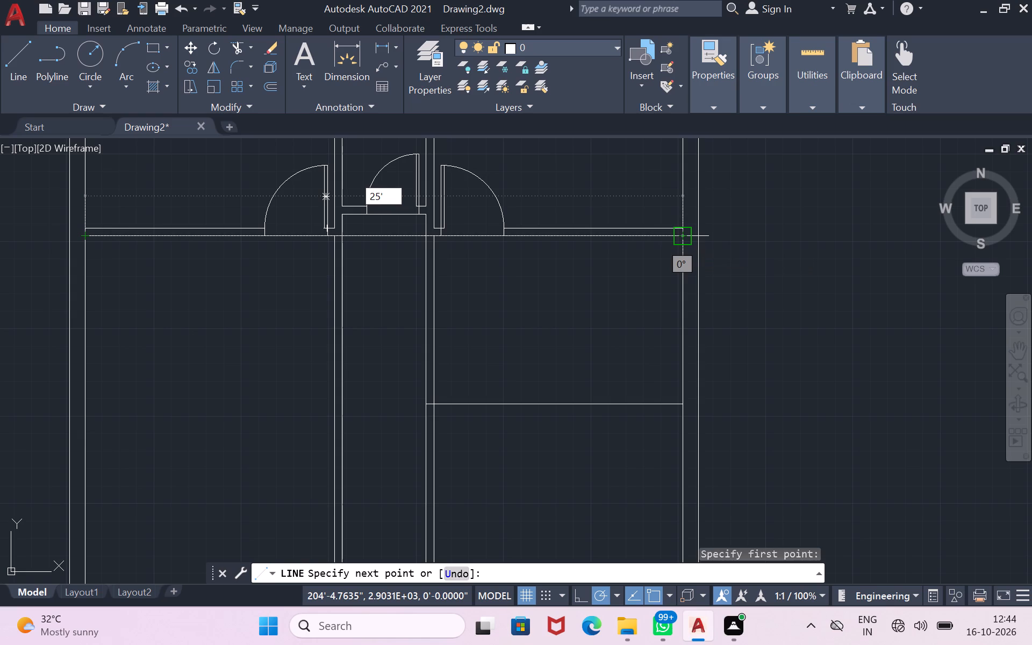
{"action": "key", "text": "1"}
{"action": "key", "text": "shift+quotedbl"}
{"action": "key", "text": "Return"}
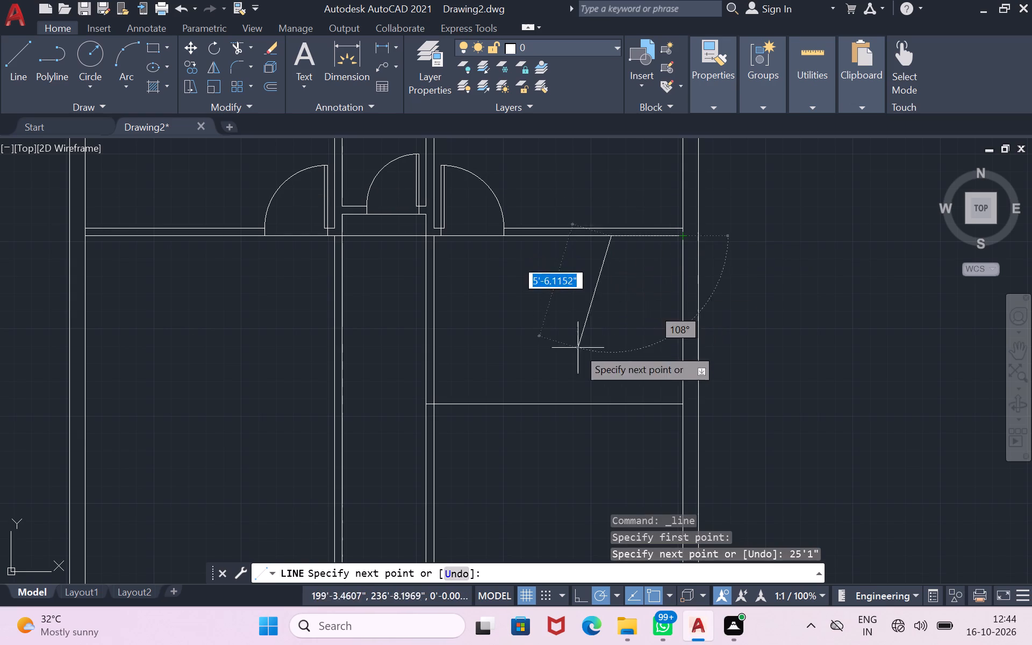
{"action": "left_click", "coordinate": [614, 405]}
{"action": "key", "text": "Return"}
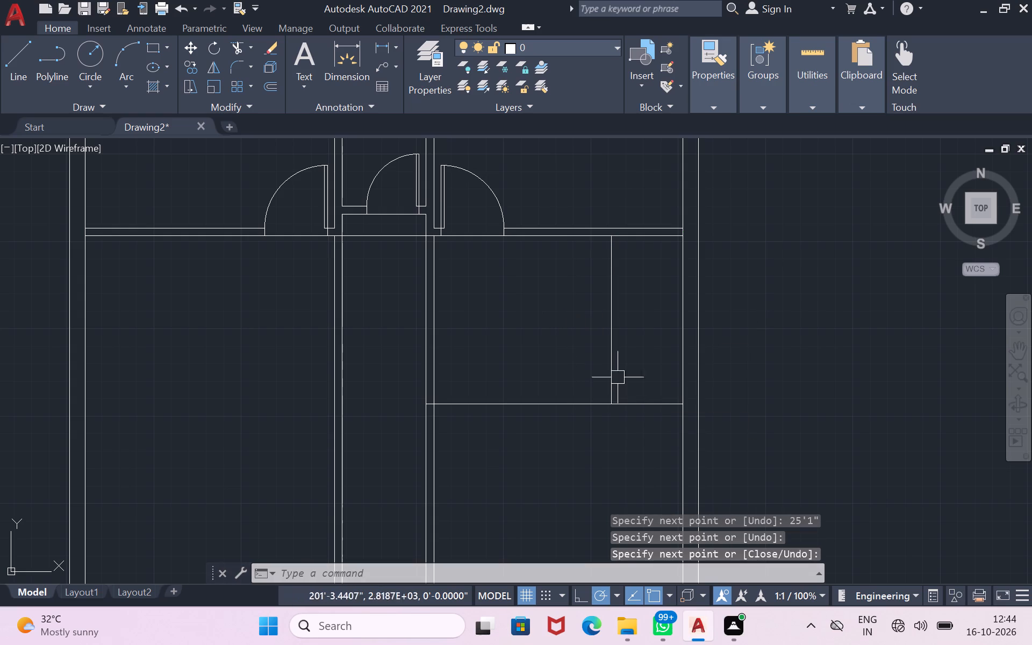
Delete the 25'1" horizontal helper line lying over the partition's south face.
{"action": "left_click", "coordinate": [475, 234]}
{"action": "key", "text": "Delete"}
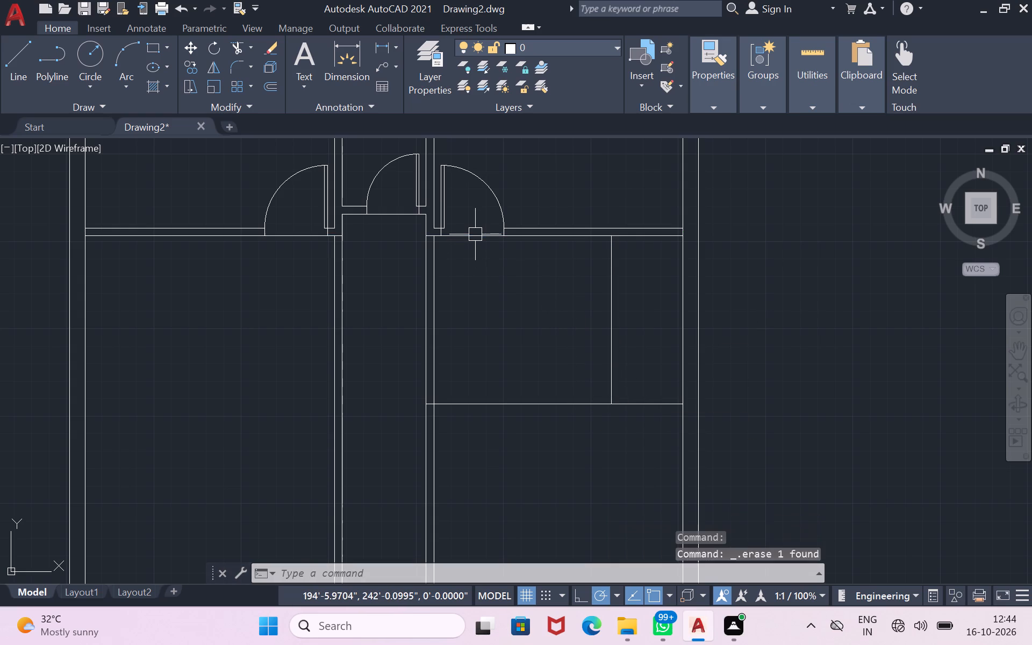
{"action": "left_click", "coordinate": [475, 234]}
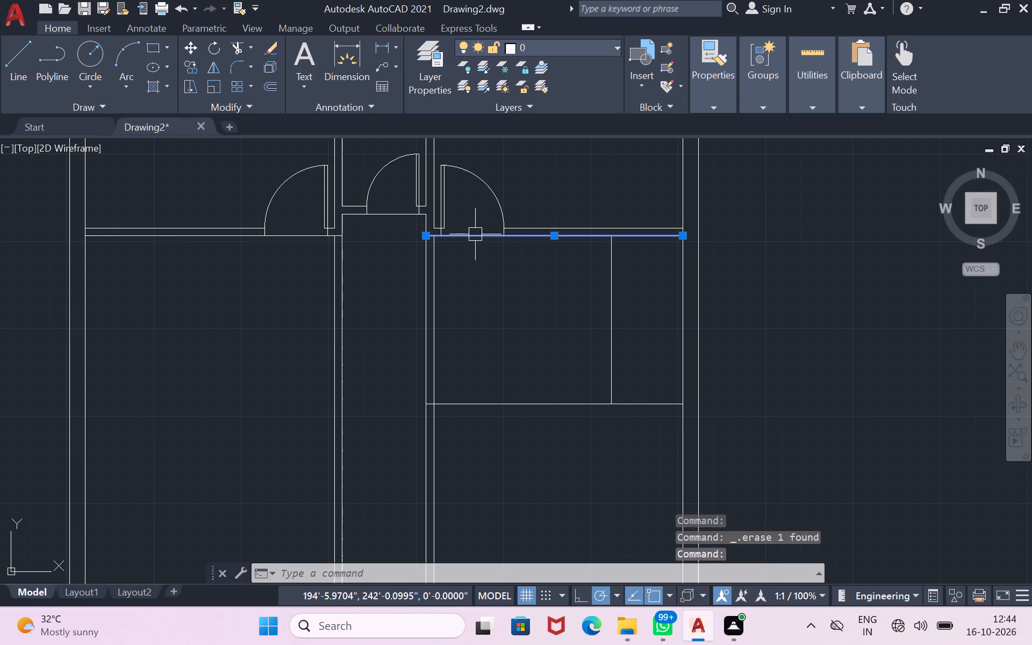
{"action": "key", "text": "Escape"}
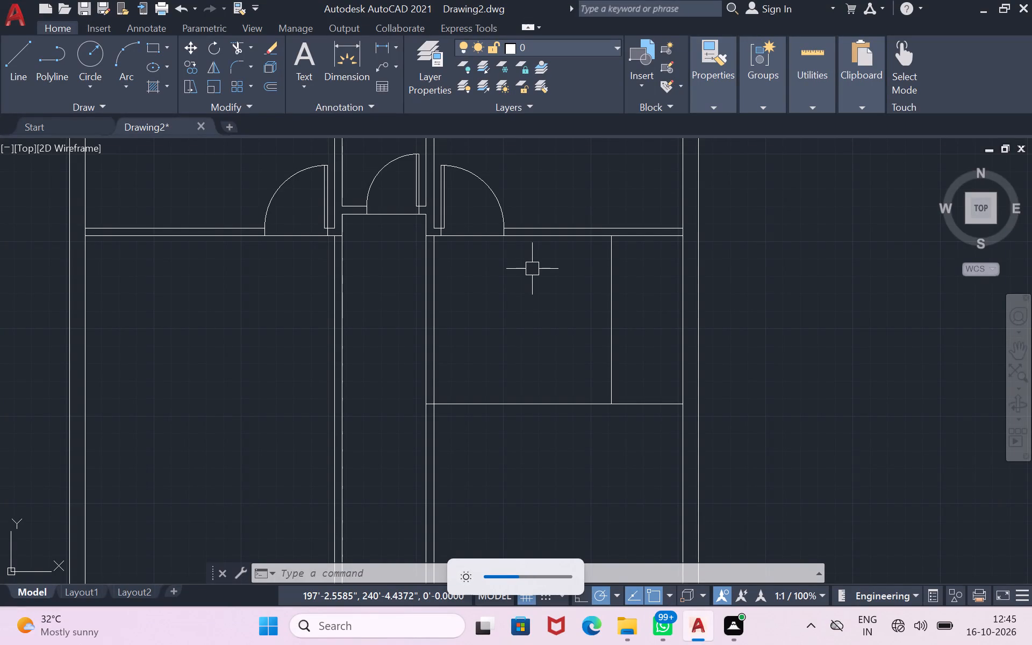
Make Layer1 the current layer.
{"action": "scroll", "coordinate": [599, 303], "scroll_direction": "down", "scroll_amount": 1}
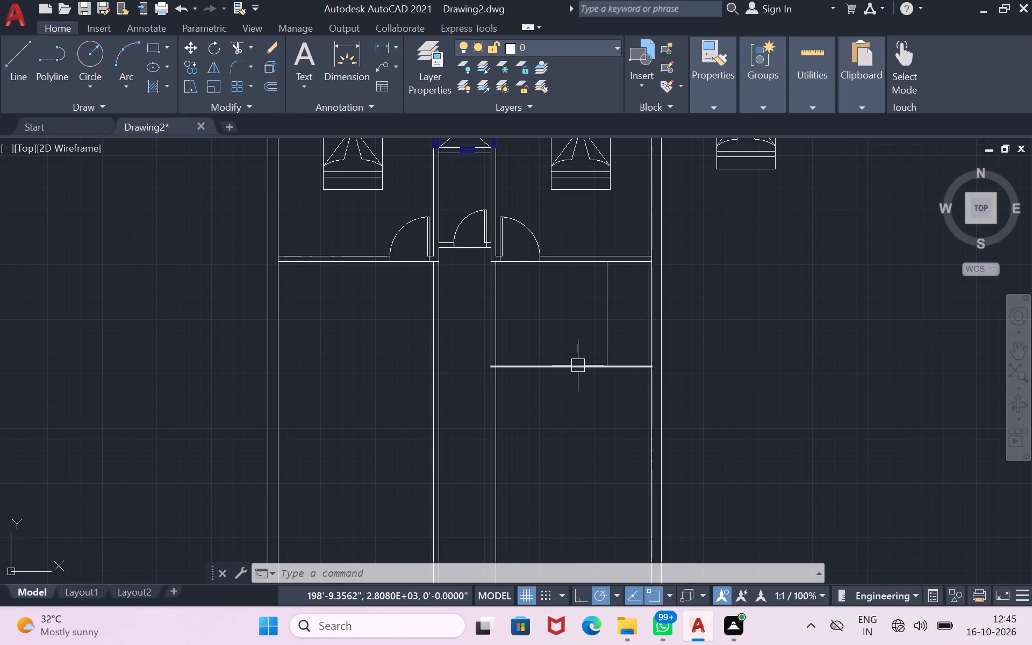
{"action": "scroll", "coordinate": [578, 365], "scroll_direction": "up", "scroll_amount": 1}
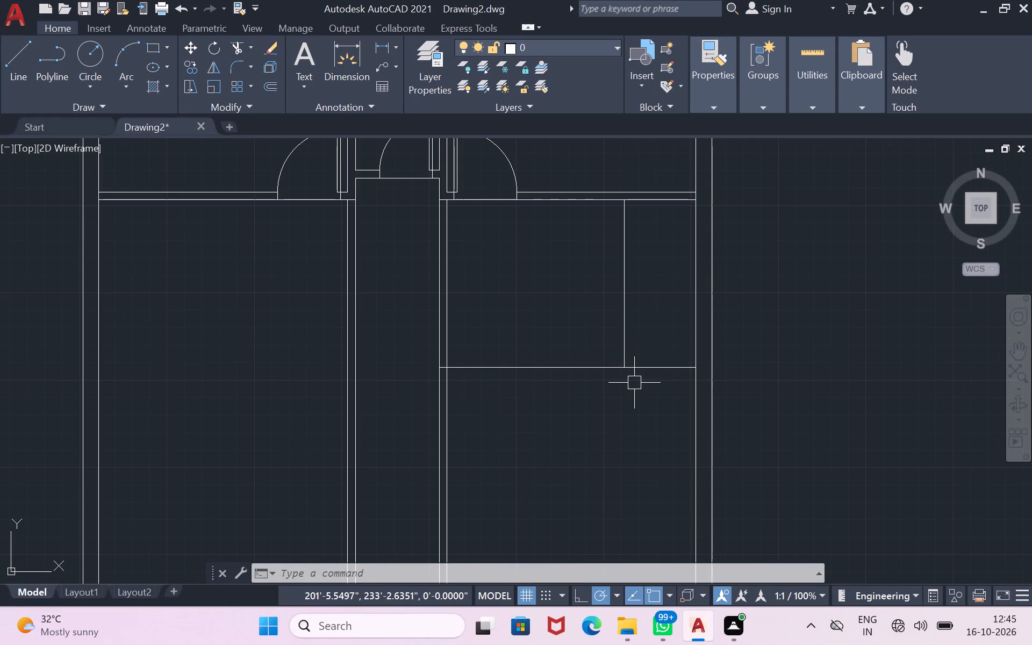
{"action": "scroll", "coordinate": [634, 383], "scroll_direction": "up", "scroll_amount": 1}
{"action": "scroll", "coordinate": [635, 316], "scroll_direction": "down", "scroll_amount": 1}
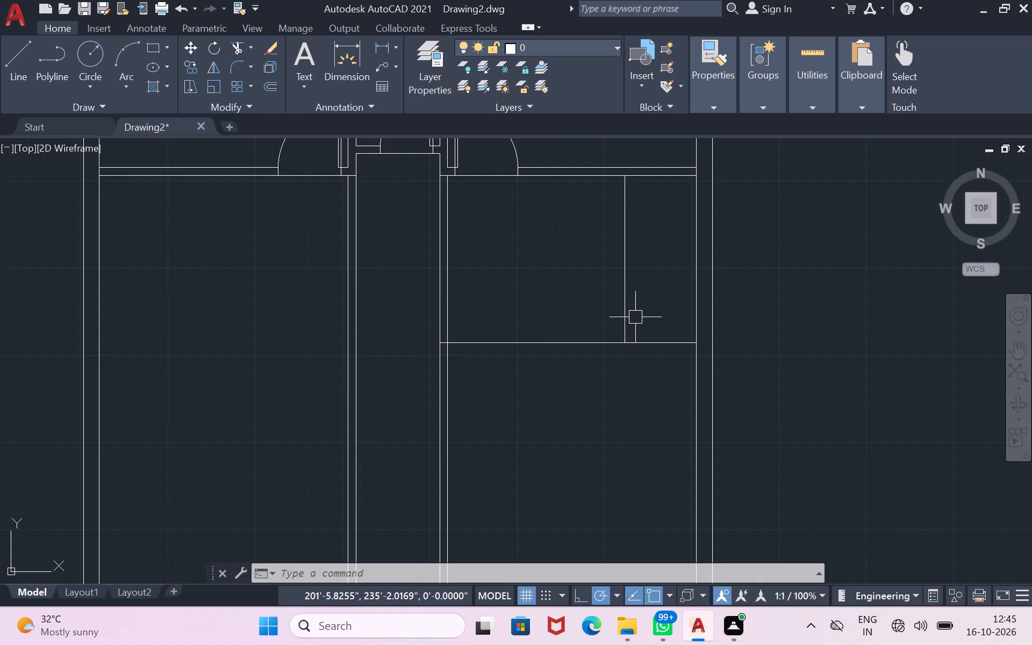
{"action": "scroll", "coordinate": [660, 177], "scroll_direction": "up", "scroll_amount": 1}
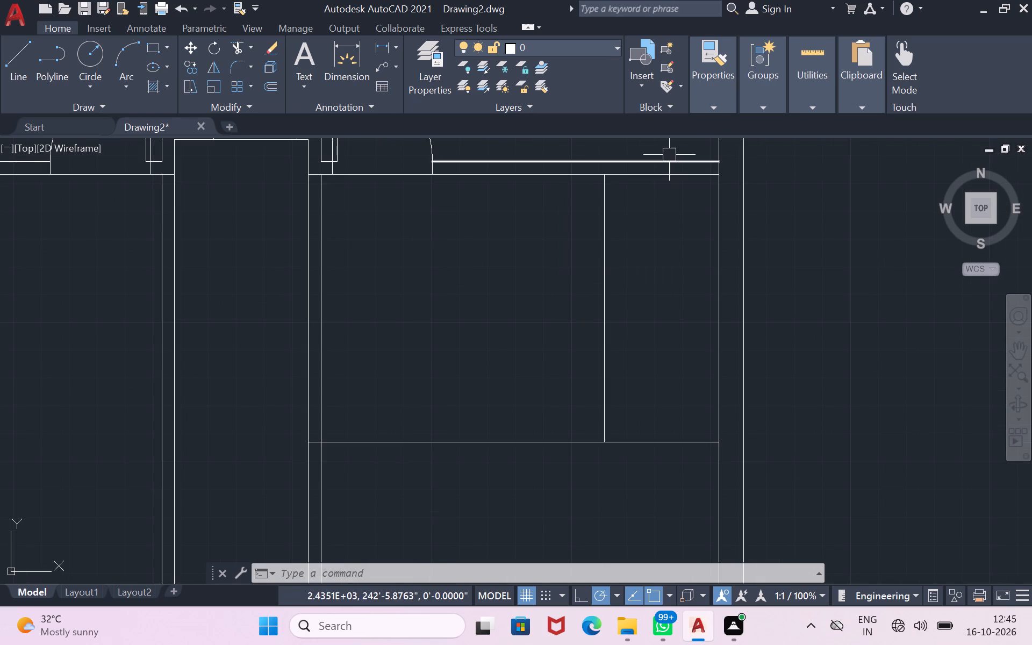
{"action": "key", "text": "Return"}
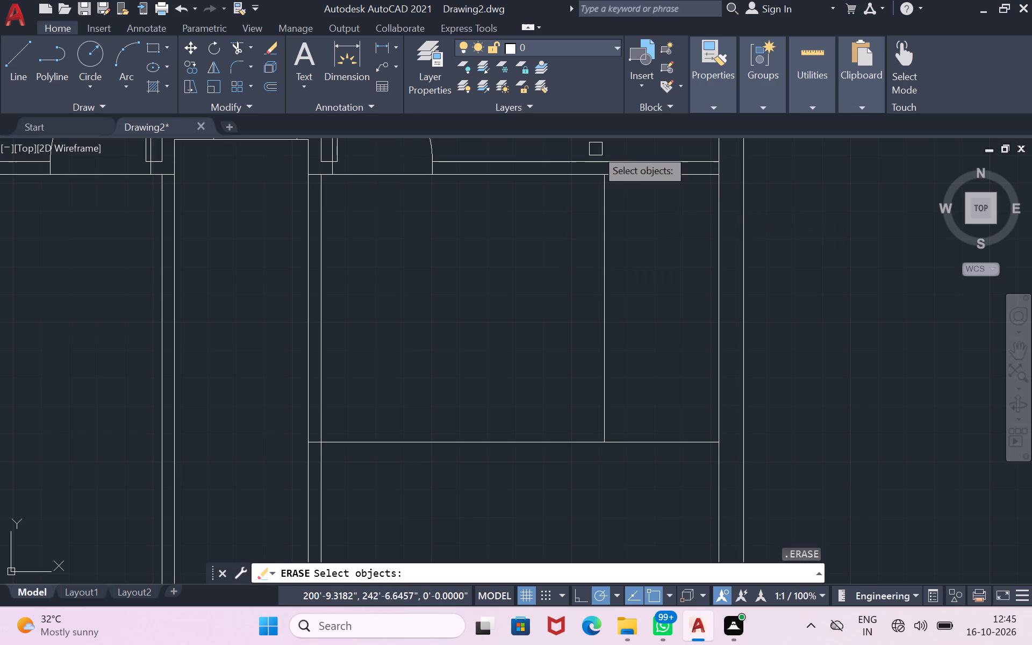
{"action": "left_click", "coordinate": [568, 38]}
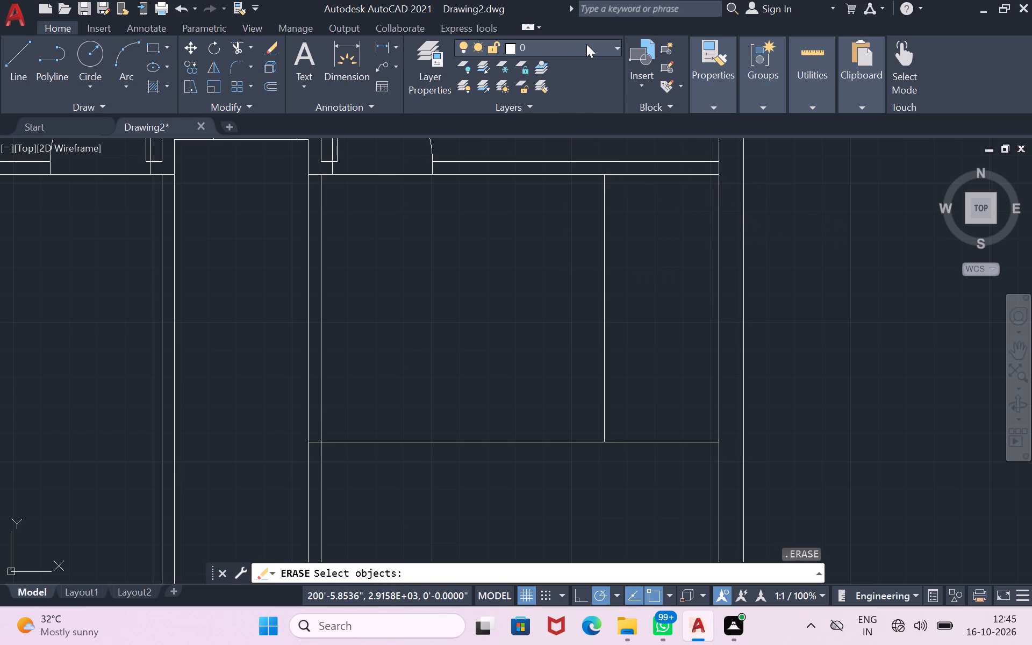
{"action": "left_click", "coordinate": [586, 44]}
{"action": "left_click", "coordinate": [569, 83]}
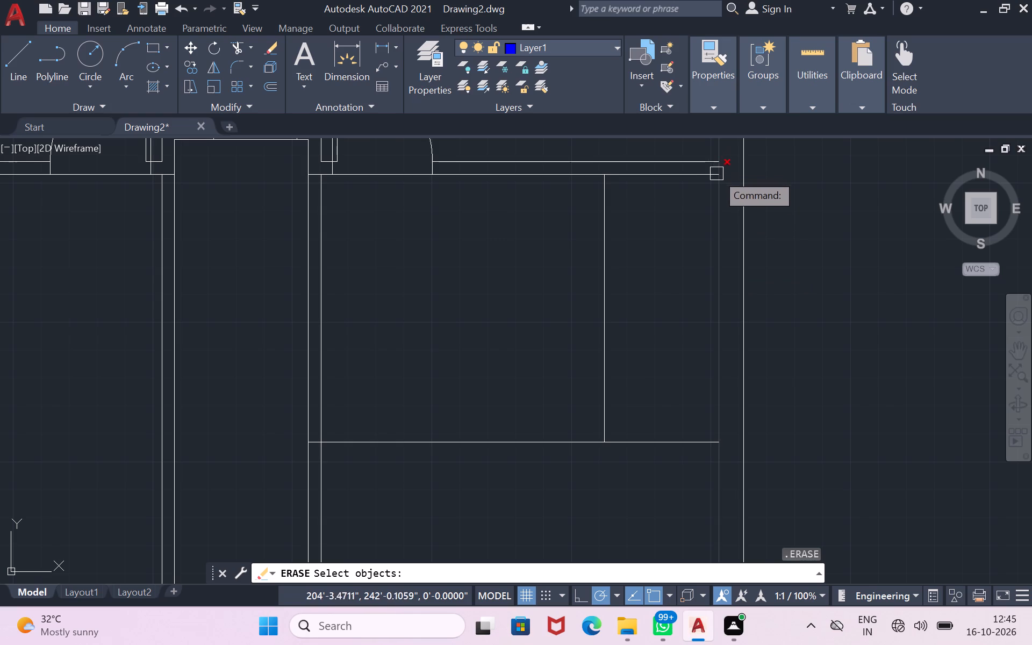
{"action": "key", "text": "Escape"}
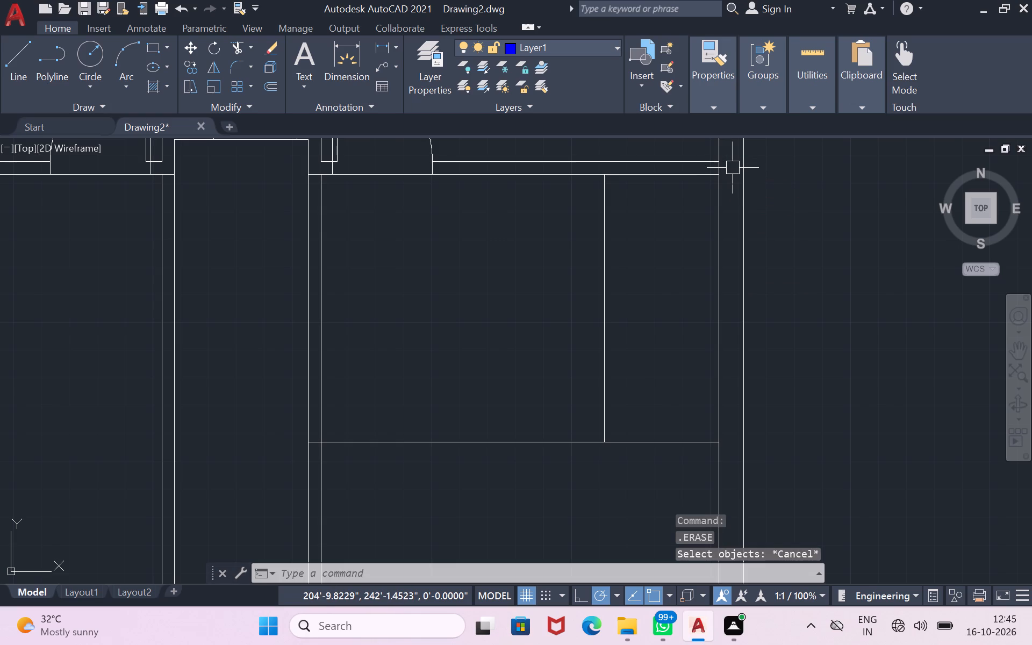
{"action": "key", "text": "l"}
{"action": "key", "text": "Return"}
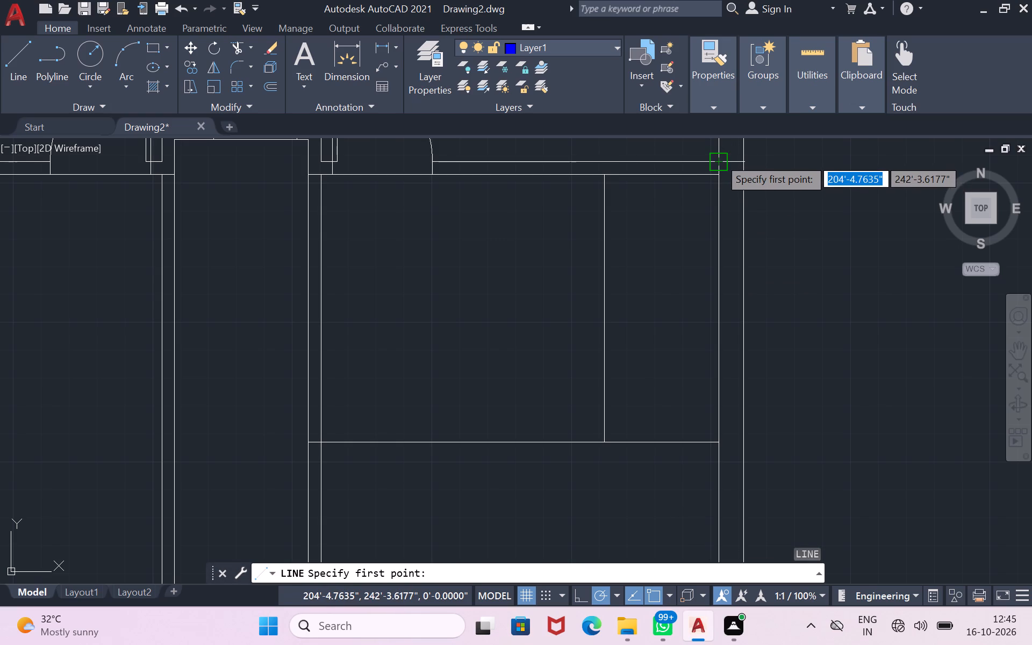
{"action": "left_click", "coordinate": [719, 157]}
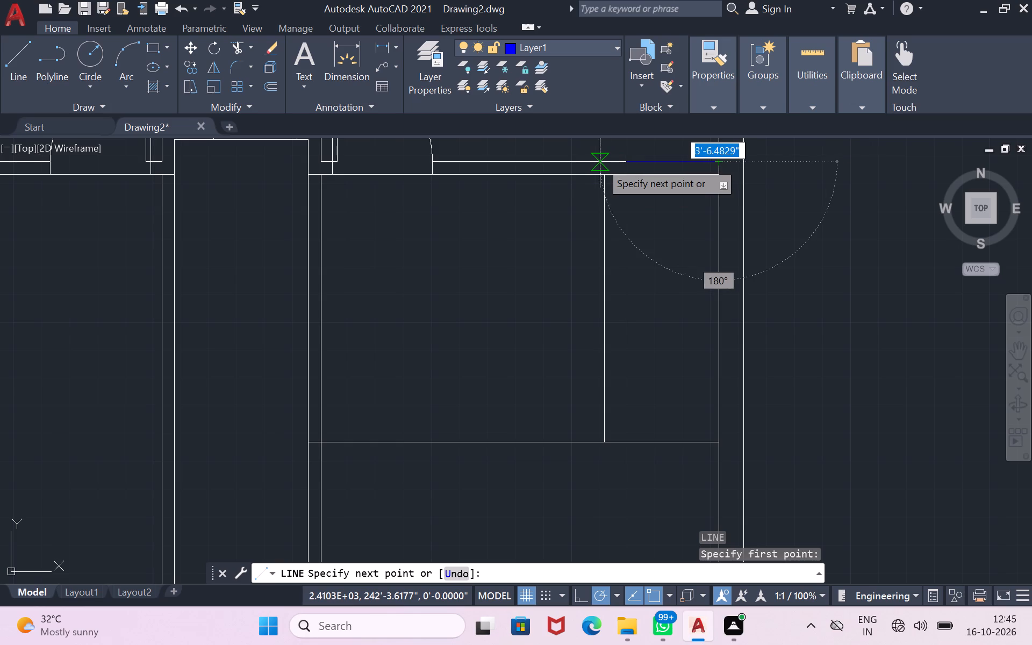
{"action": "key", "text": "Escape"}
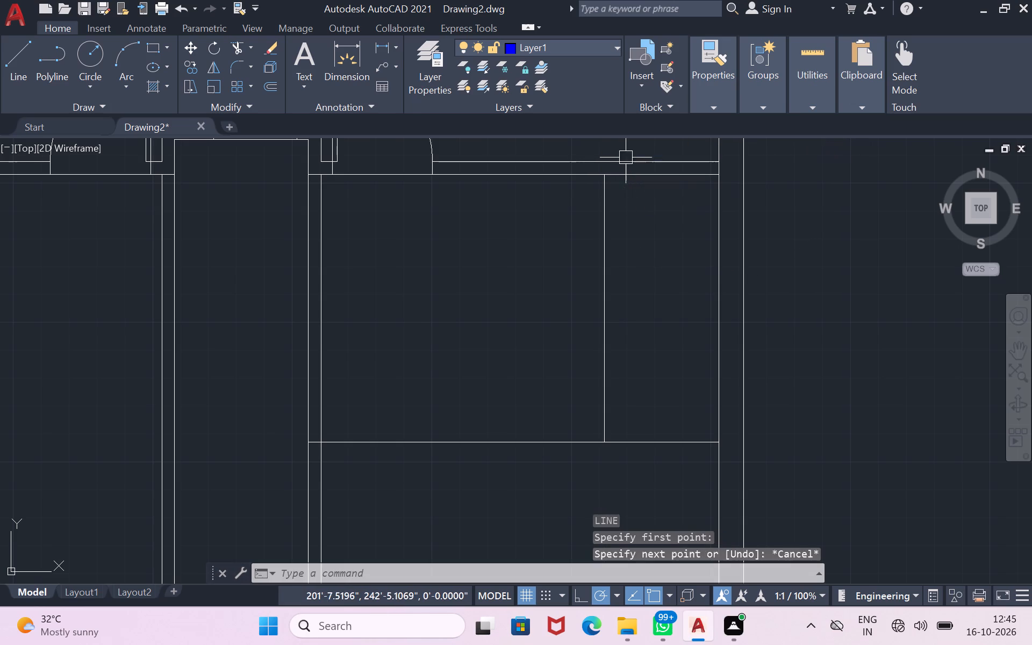
Draw a short vertical line across the partition's thickness, from the top of the 8'-deep space's vertical divider to the partition's north face.
{"action": "scroll", "coordinate": [609, 173], "scroll_direction": "up", "scroll_amount": 1}
{"action": "scroll", "coordinate": [612, 172], "scroll_direction": "down", "scroll_amount": 1}
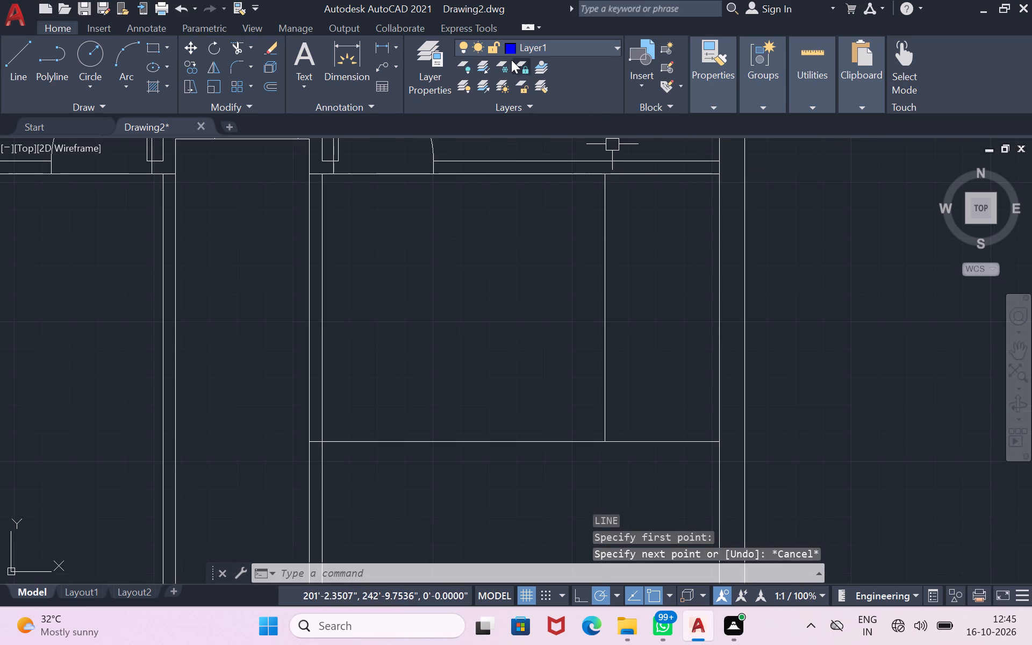
{"action": "key", "text": "l"}
{"action": "key", "text": "Return"}
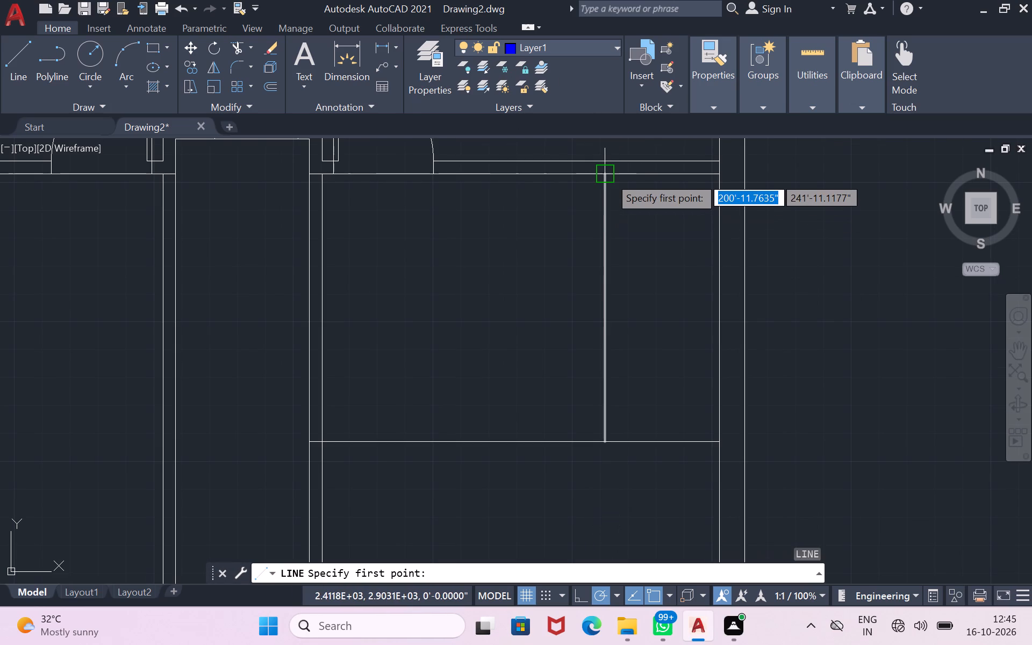
{"action": "scroll", "coordinate": [608, 178], "scroll_direction": "up", "scroll_amount": 2}
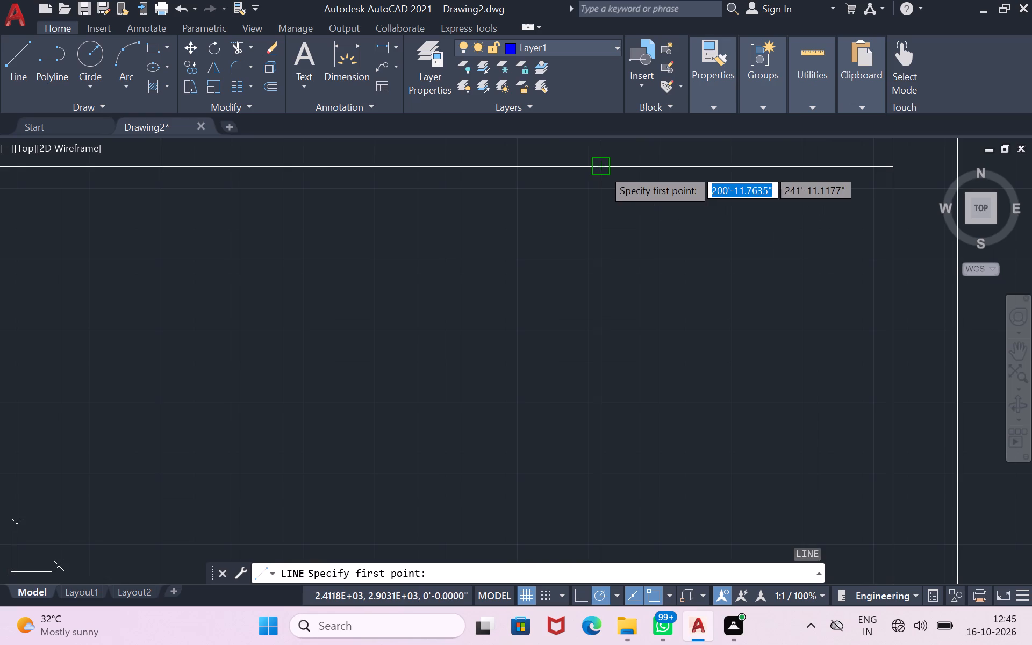
{"action": "scroll", "coordinate": [603, 169], "scroll_direction": "down", "scroll_amount": 1}
{"action": "left_click", "coordinate": [603, 169]}
{"action": "left_click", "coordinate": [599, 147]}
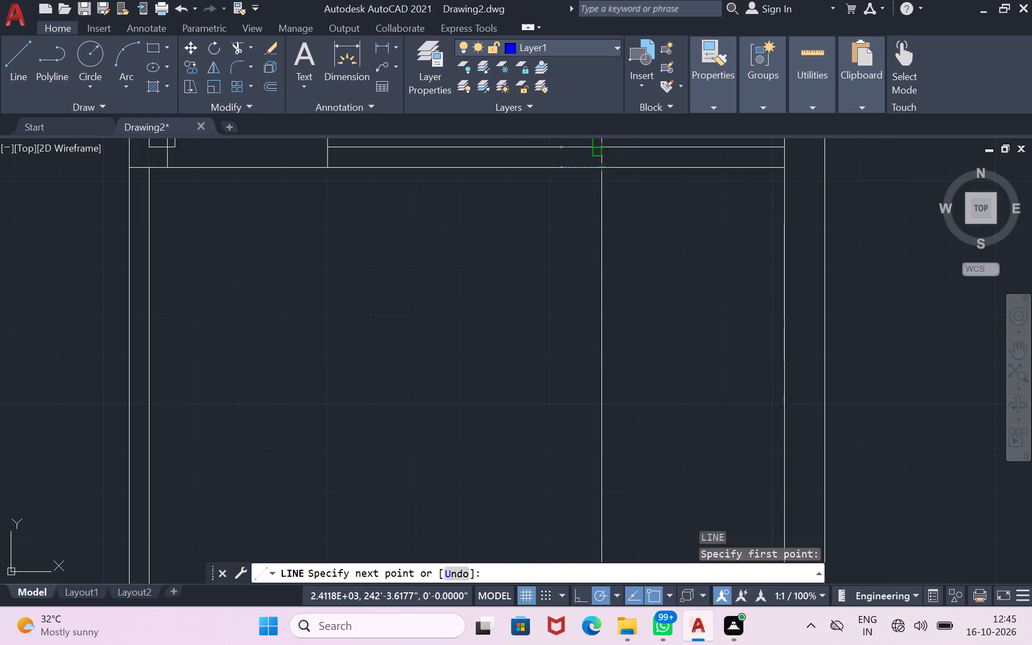
{"action": "key", "text": "Return"}
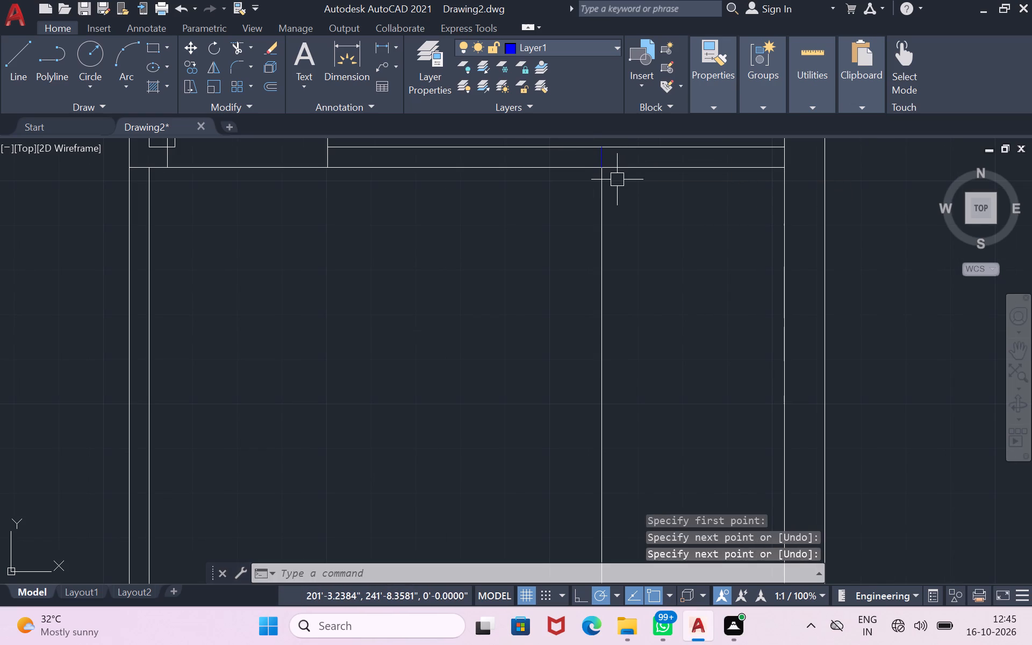
Draw a horizontal line about 3'5" long from the short vertical line's midpoint east to the east wall's inner face.
{"action": "key", "text": "l"}
{"action": "key", "text": "Return"}
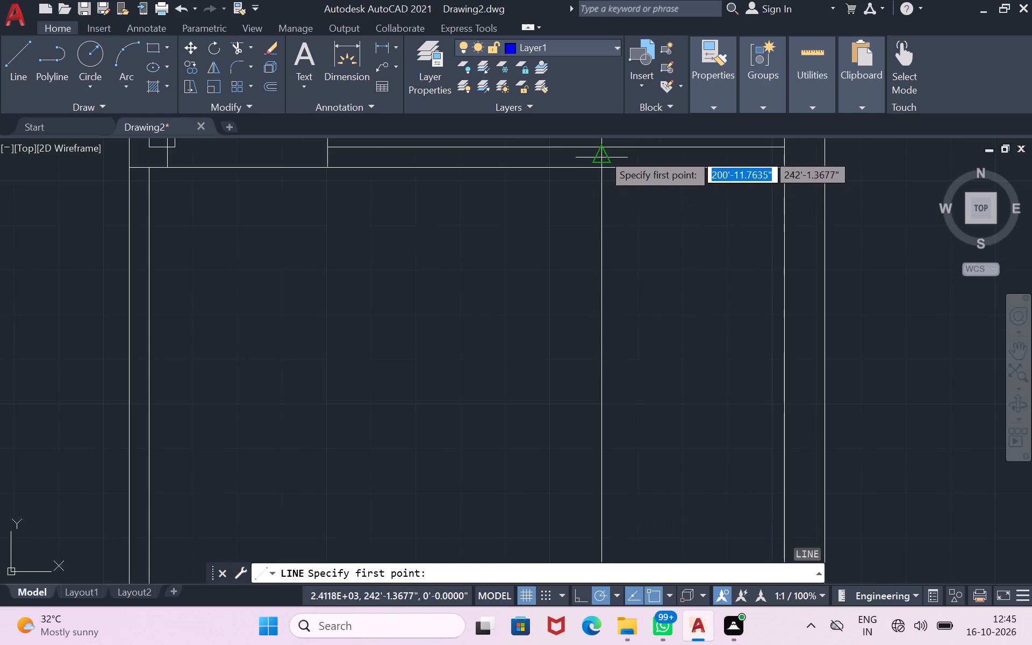
{"action": "left_click", "coordinate": [603, 153]}
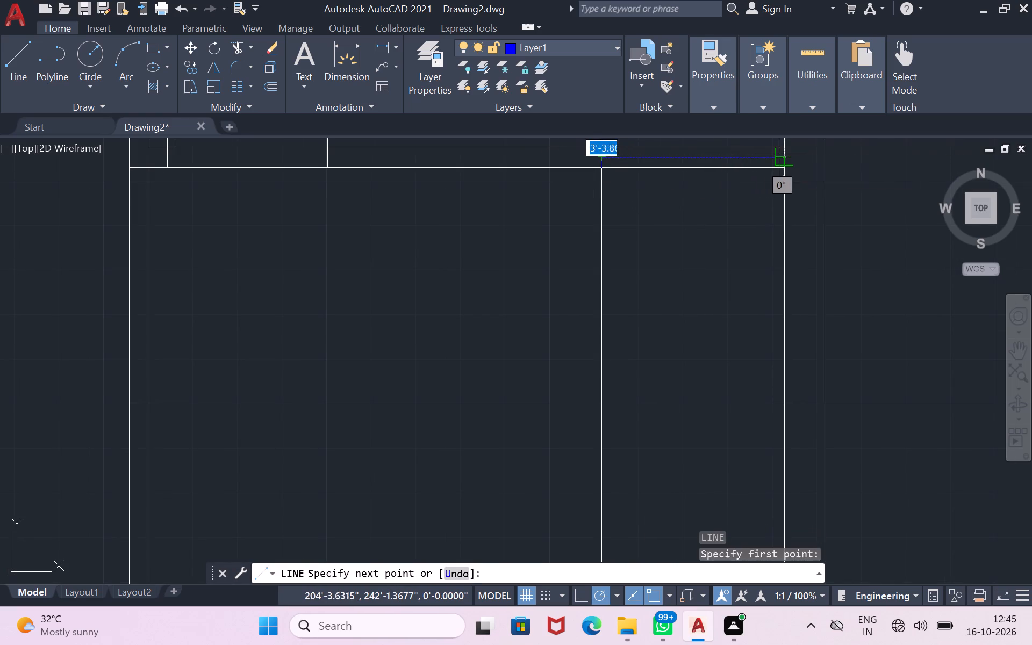
{"action": "left_click", "coordinate": [788, 152]}
{"action": "key", "text": "Return"}
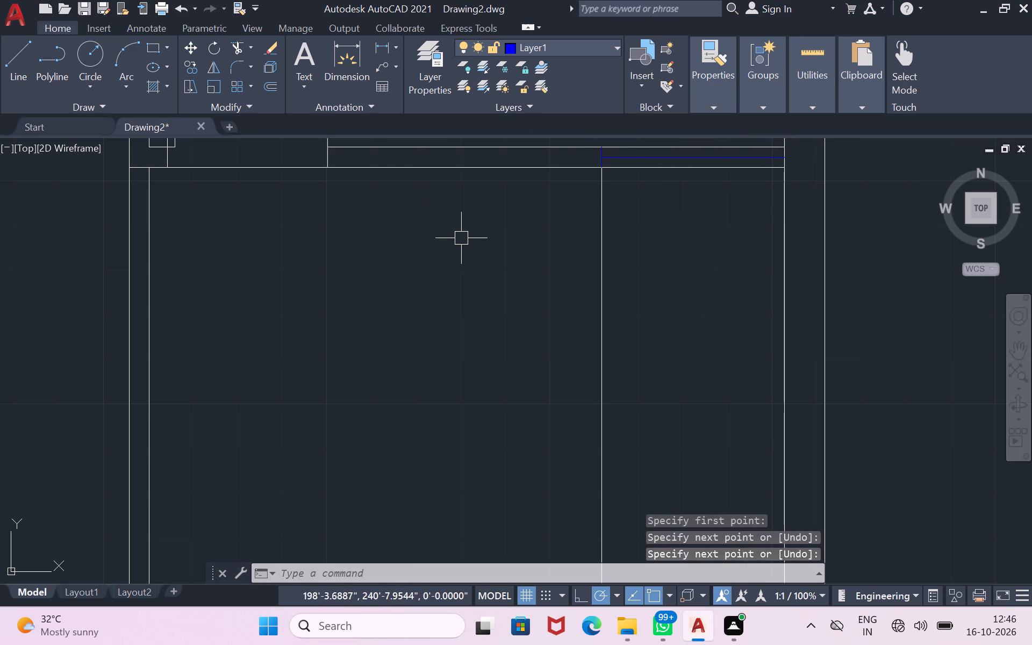
Trim the partition's north and south face lines between the short vertical line and the east wall.
{"action": "type", "text": "tr"}
{"action": "key", "text": "space"}
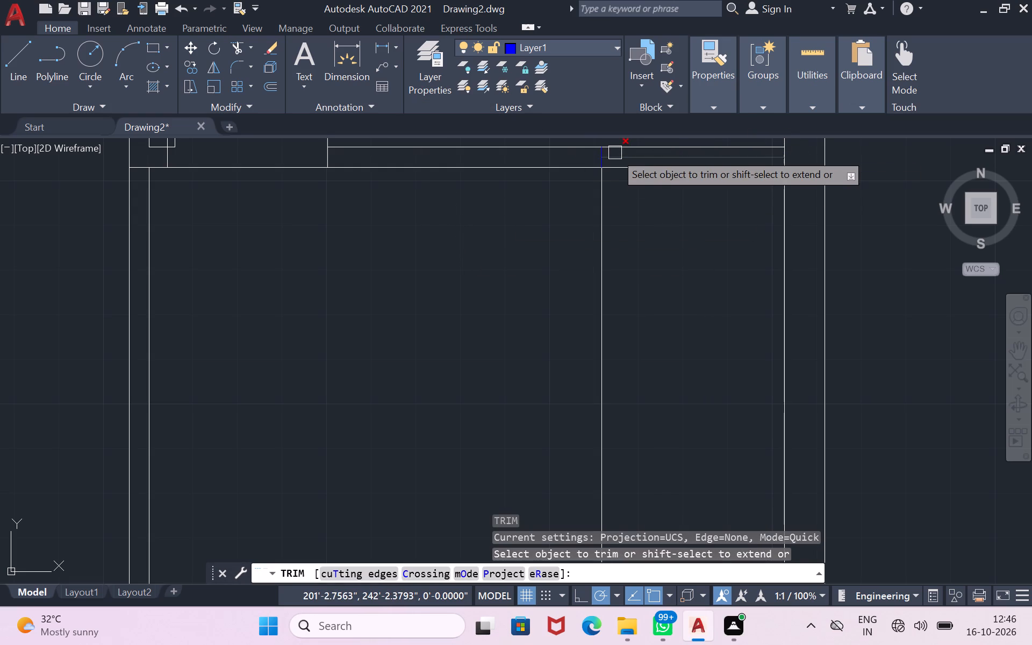
{"action": "left_click", "coordinate": [626, 141]}
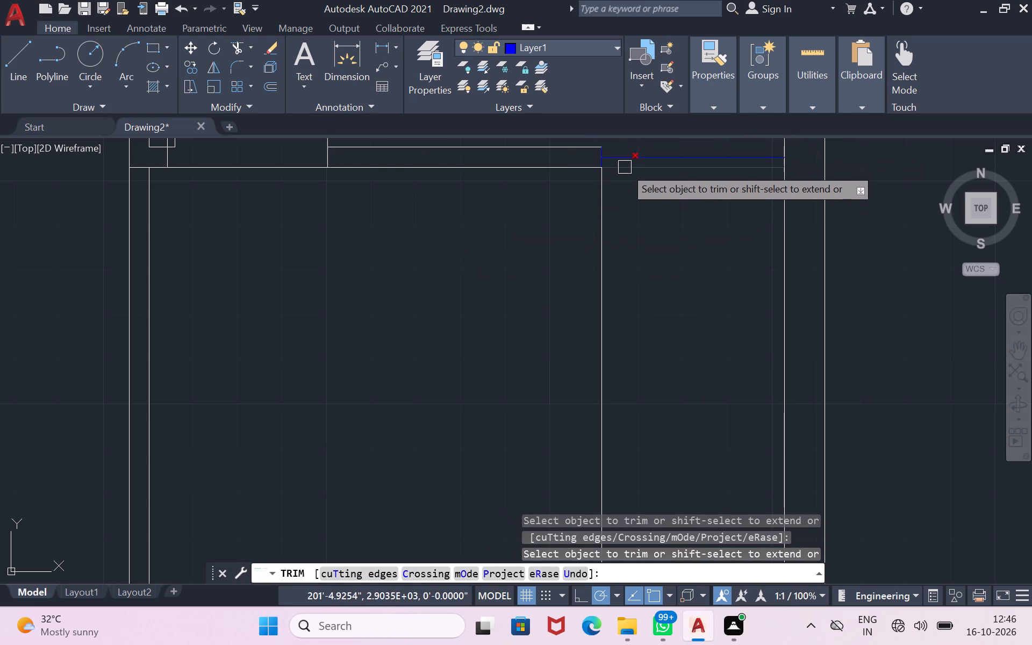
{"action": "left_click", "coordinate": [625, 173]}
{"action": "scroll", "coordinate": [686, 233], "scroll_direction": "down", "scroll_amount": 1}
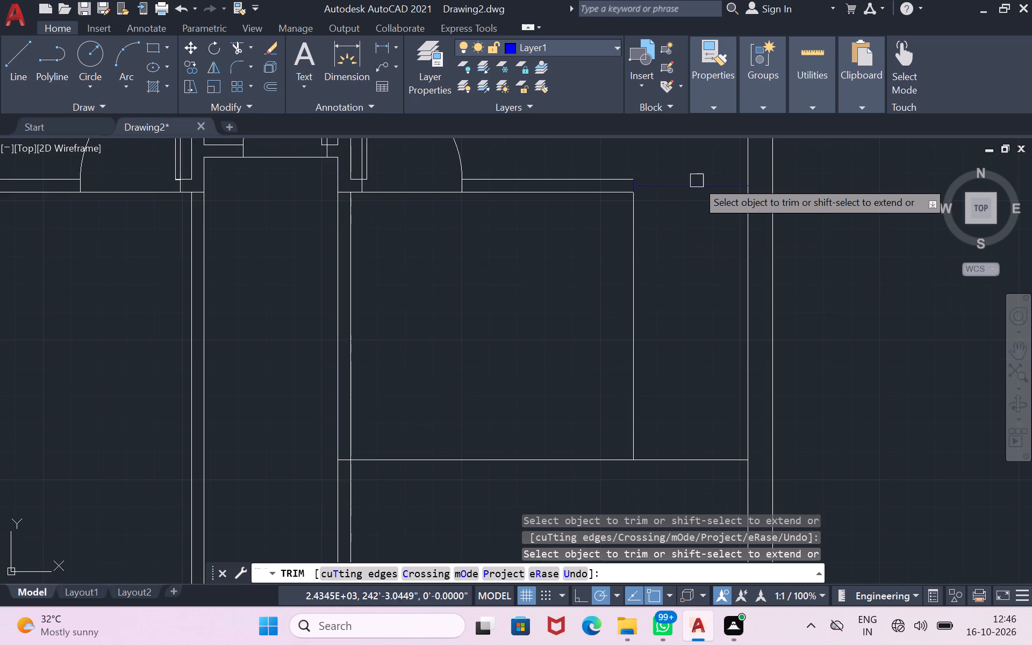
{"action": "scroll", "coordinate": [697, 164], "scroll_direction": "up", "scroll_amount": 1}
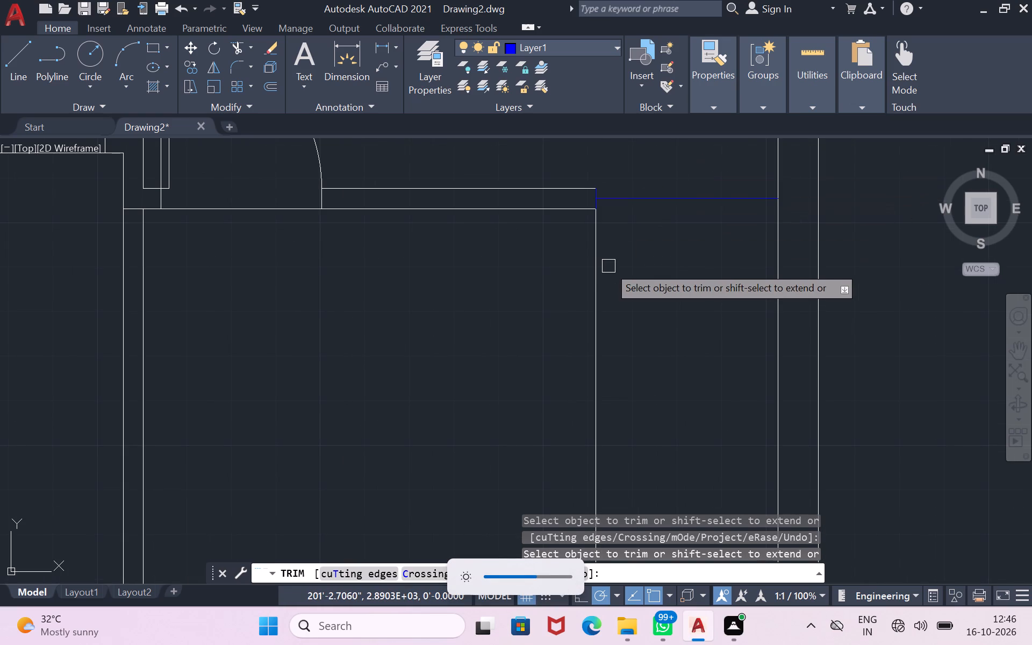
{"action": "key", "text": "l"}
{"action": "key", "text": "Return"}
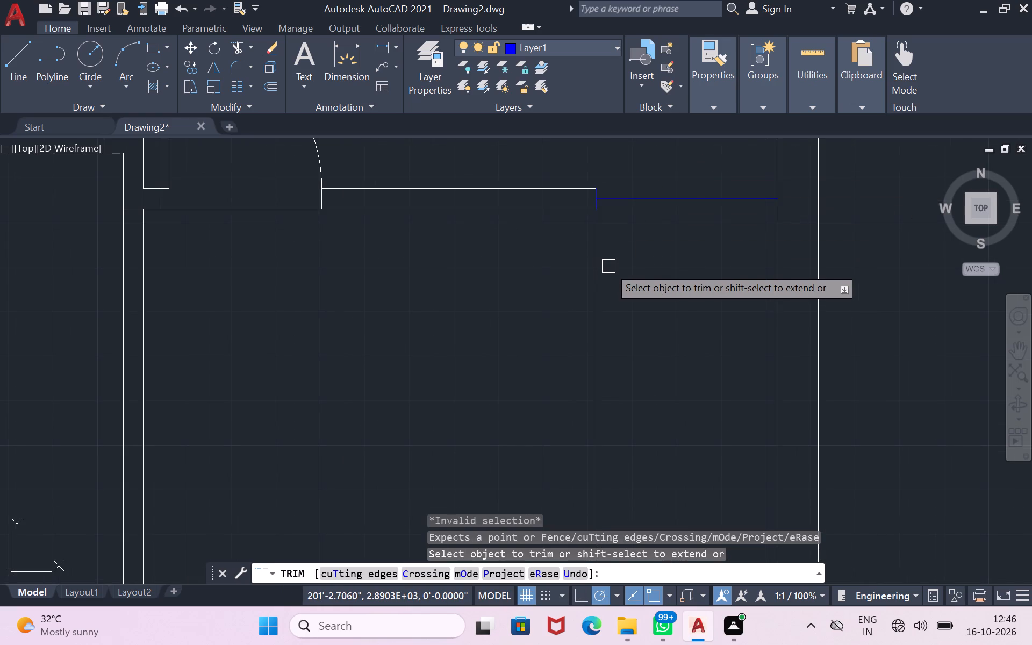
{"action": "key", "text": "Escape"}
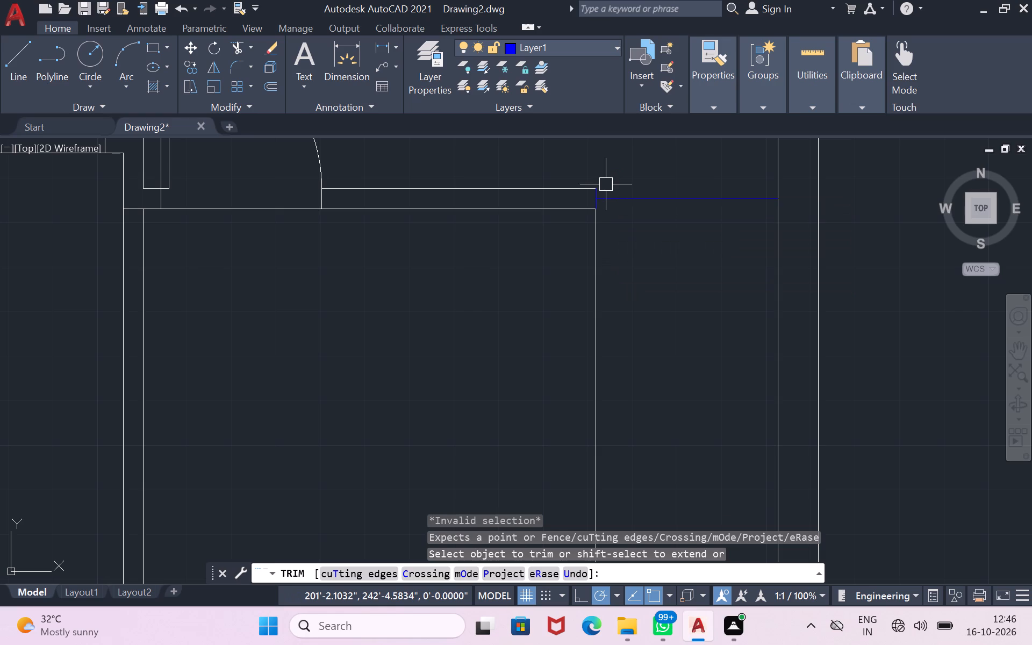
Draw Layer1 lines across the trimmed opening along the partition's north and south faces, ending at the east wall's inner face.
{"action": "key", "text": "l"}
{"action": "key", "text": "Return"}
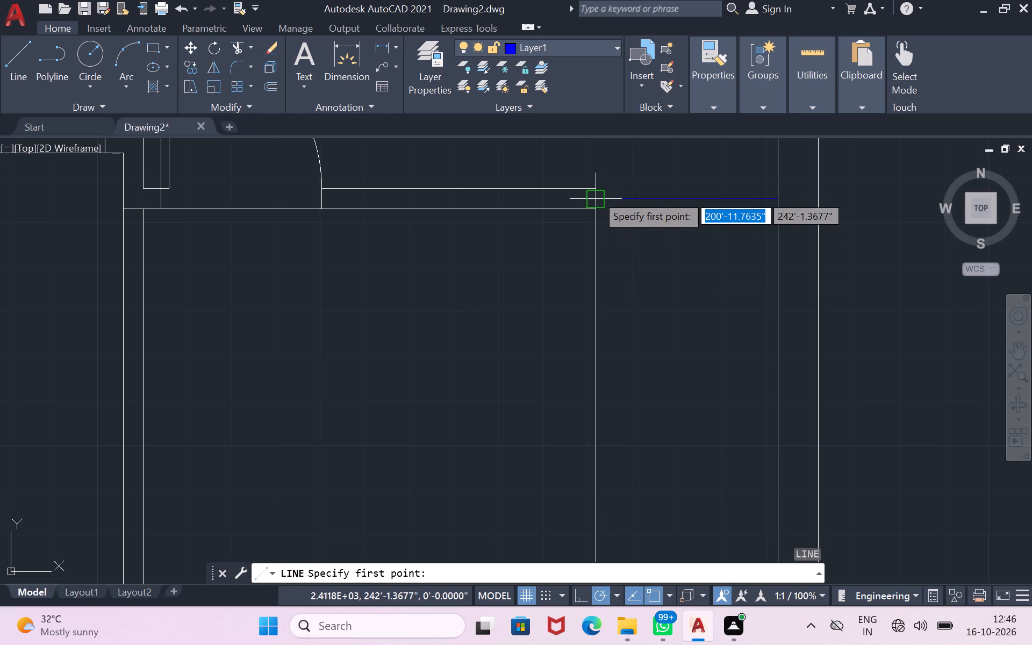
{"action": "left_click", "coordinate": [593, 187]}
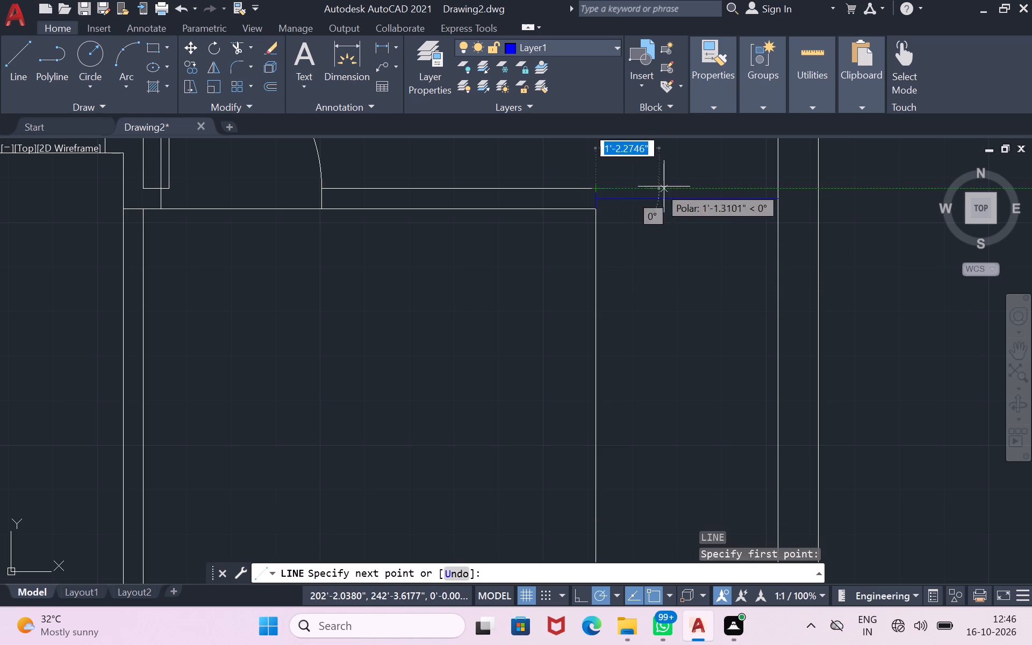
{"action": "left_click", "coordinate": [783, 187]}
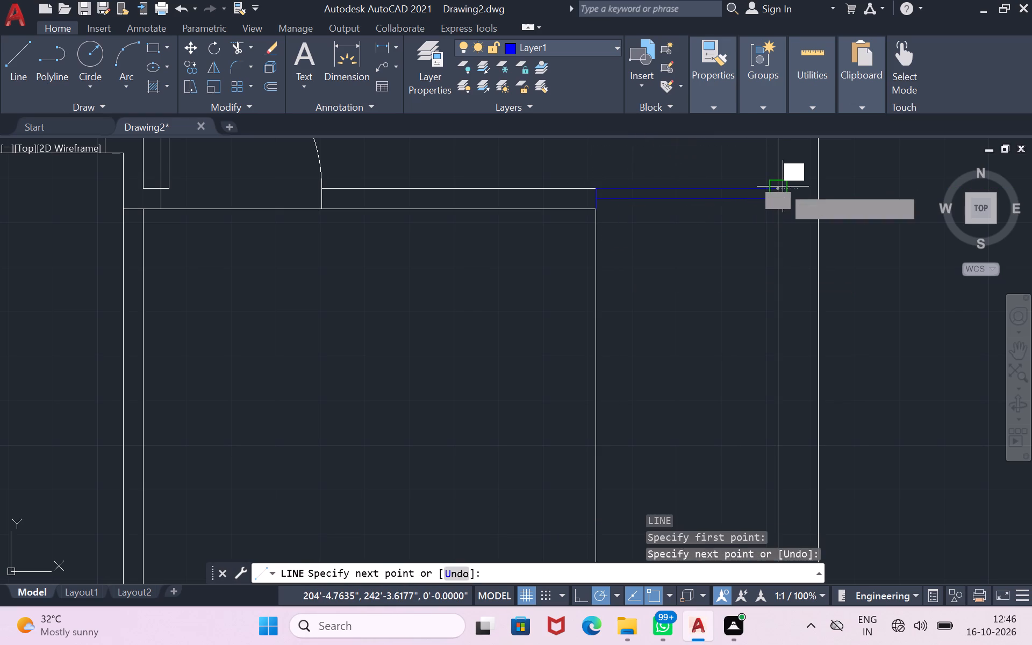
{"action": "key", "text": "Return"}
{"action": "key", "text": "Return"}
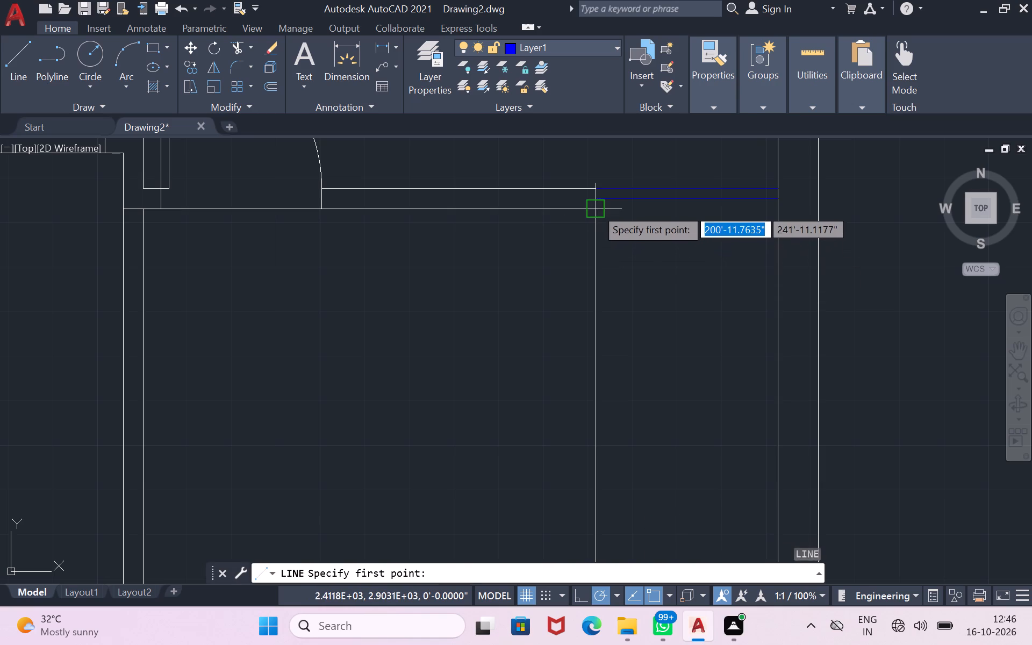
{"action": "left_click", "coordinate": [597, 205]}
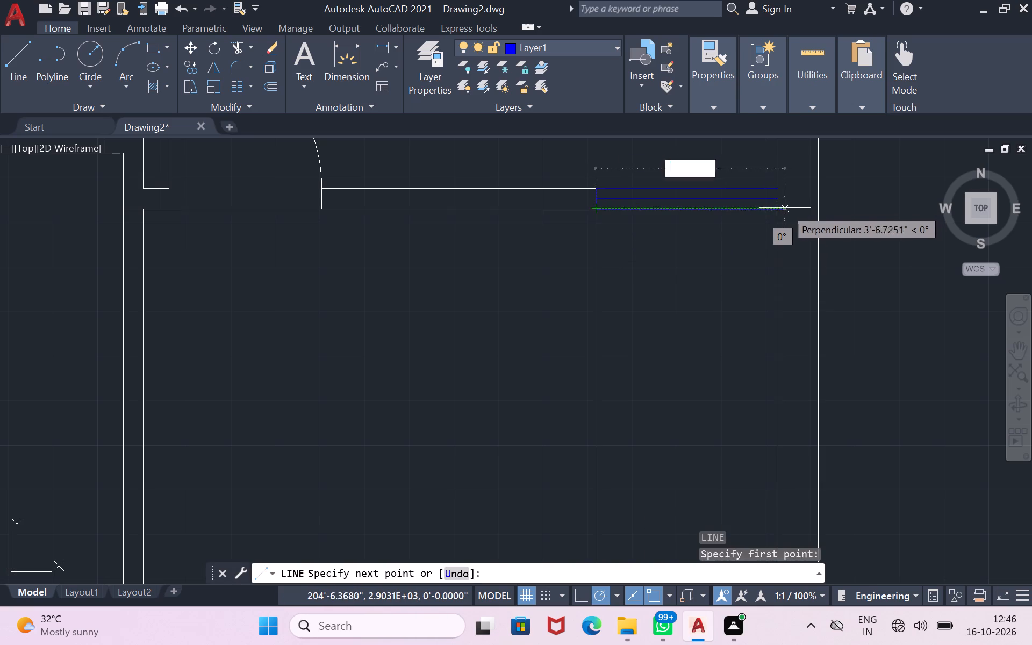
{"action": "left_click", "coordinate": [778, 207]}
{"action": "key", "text": "Return"}
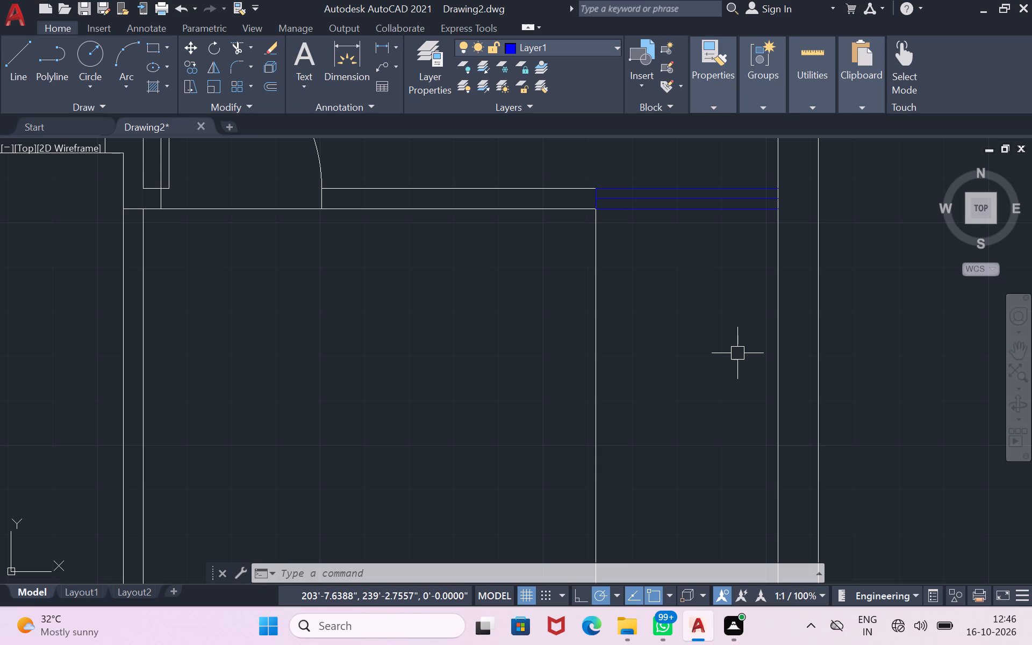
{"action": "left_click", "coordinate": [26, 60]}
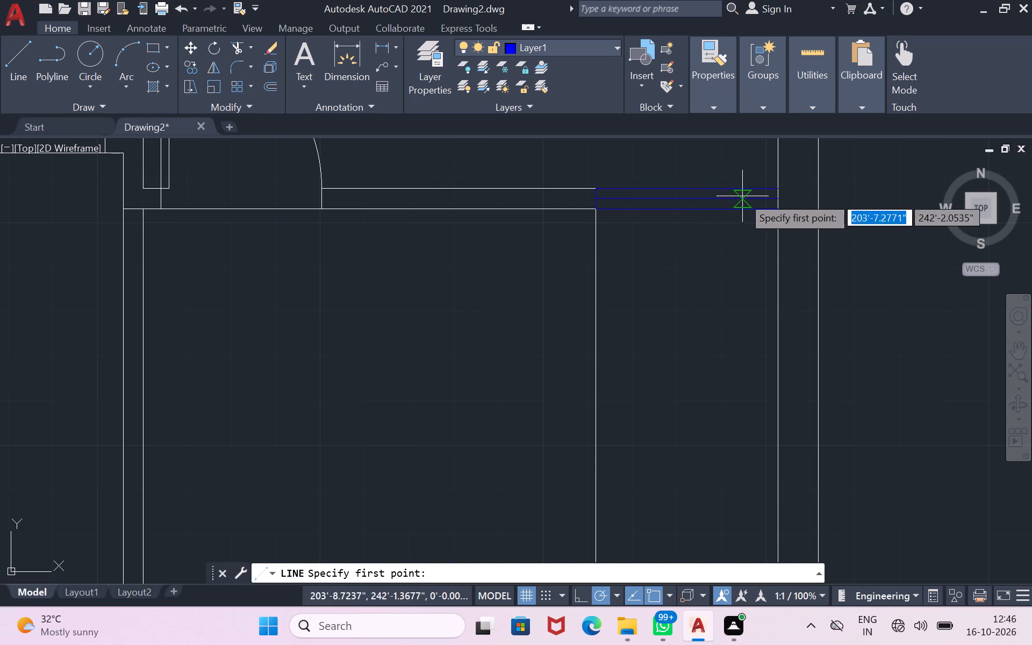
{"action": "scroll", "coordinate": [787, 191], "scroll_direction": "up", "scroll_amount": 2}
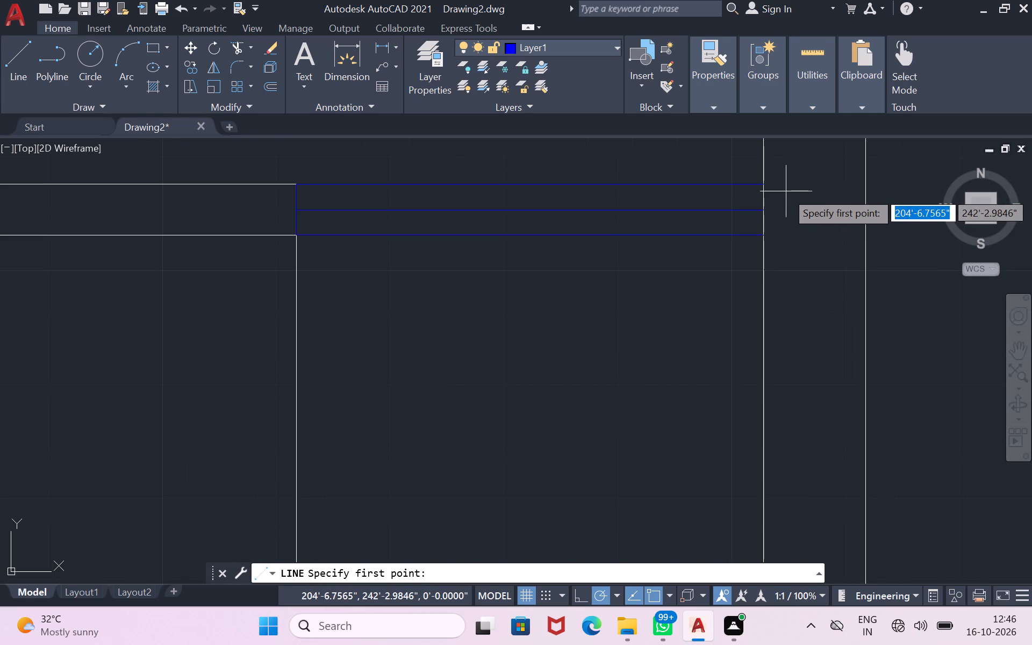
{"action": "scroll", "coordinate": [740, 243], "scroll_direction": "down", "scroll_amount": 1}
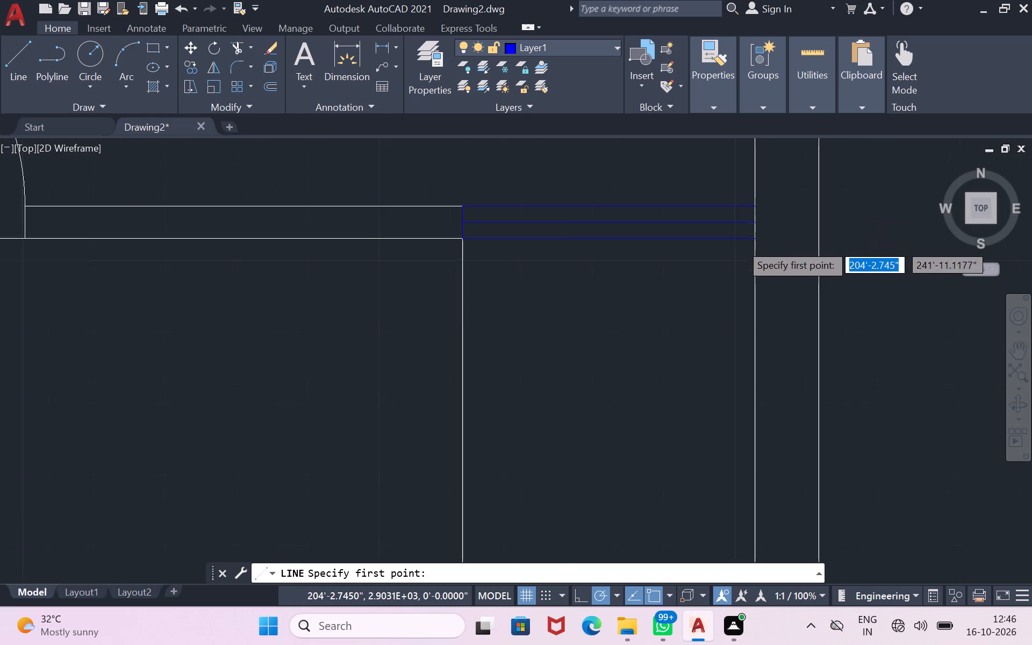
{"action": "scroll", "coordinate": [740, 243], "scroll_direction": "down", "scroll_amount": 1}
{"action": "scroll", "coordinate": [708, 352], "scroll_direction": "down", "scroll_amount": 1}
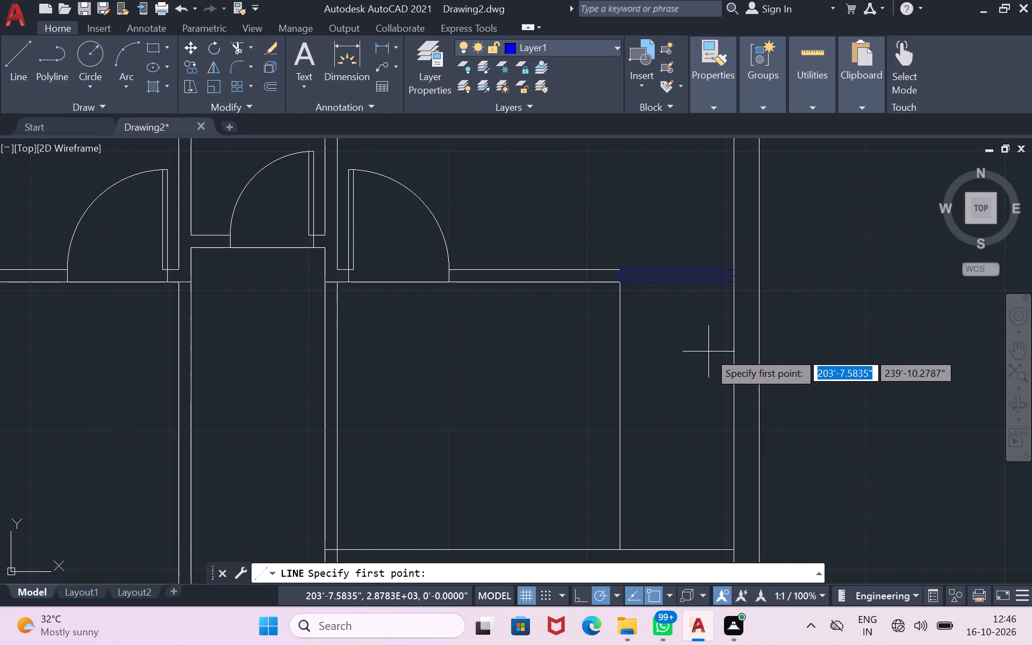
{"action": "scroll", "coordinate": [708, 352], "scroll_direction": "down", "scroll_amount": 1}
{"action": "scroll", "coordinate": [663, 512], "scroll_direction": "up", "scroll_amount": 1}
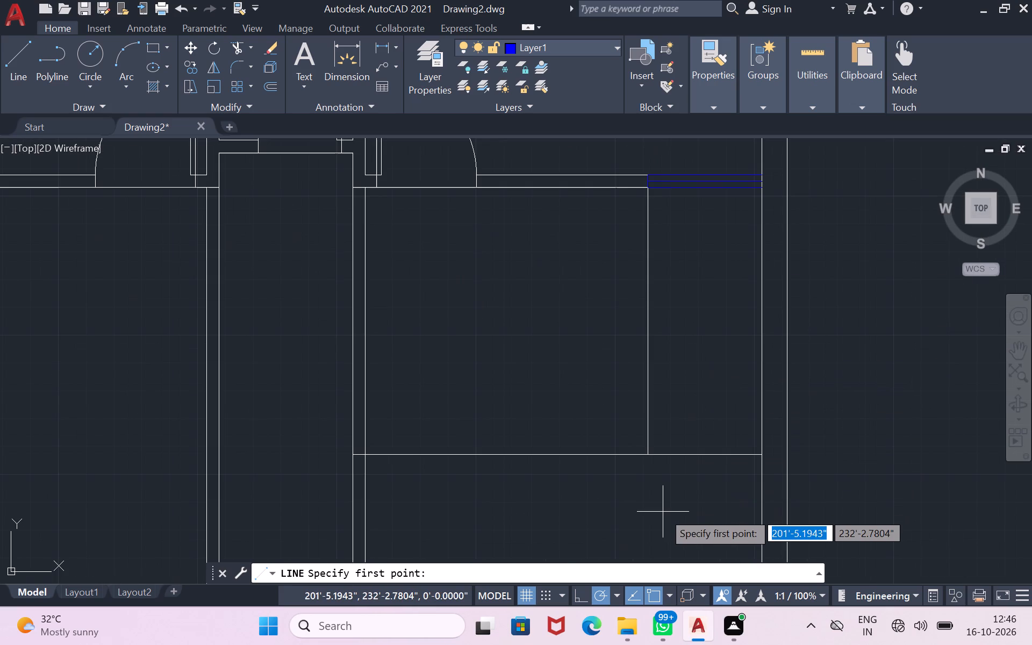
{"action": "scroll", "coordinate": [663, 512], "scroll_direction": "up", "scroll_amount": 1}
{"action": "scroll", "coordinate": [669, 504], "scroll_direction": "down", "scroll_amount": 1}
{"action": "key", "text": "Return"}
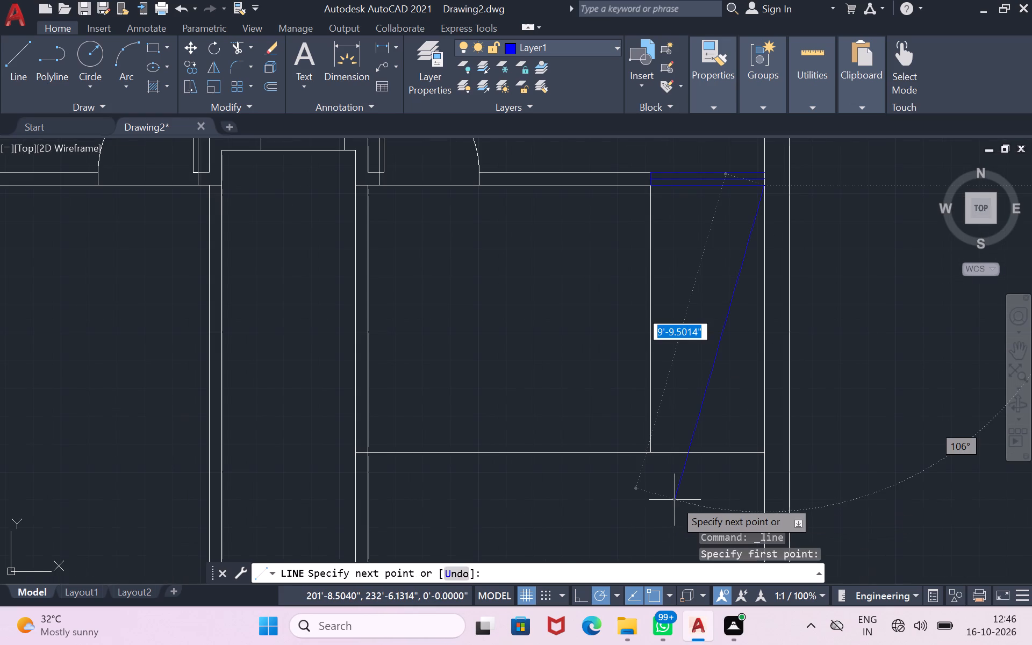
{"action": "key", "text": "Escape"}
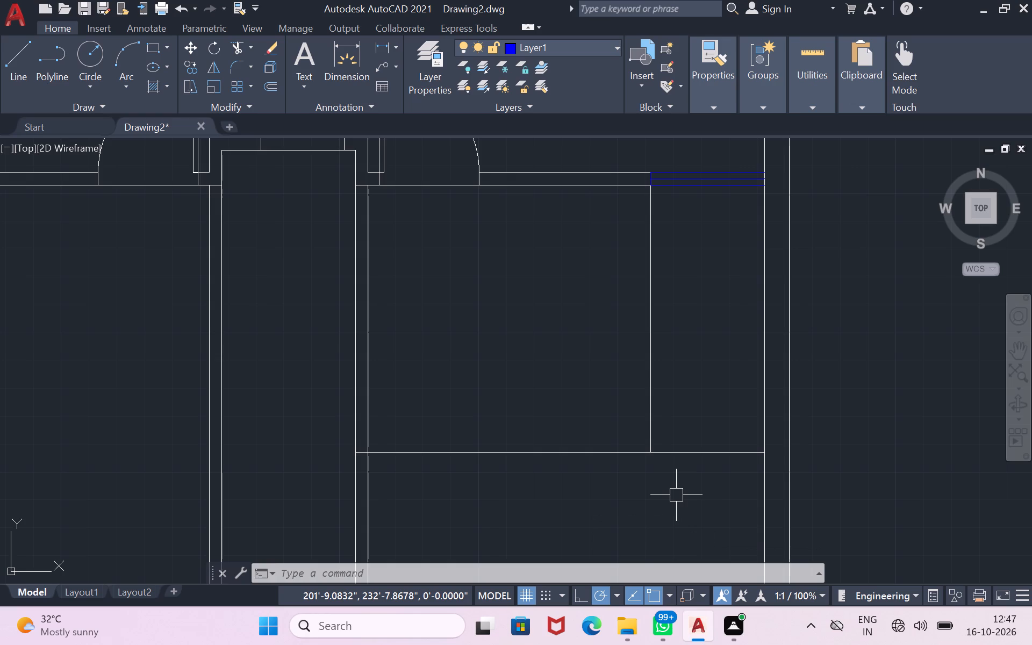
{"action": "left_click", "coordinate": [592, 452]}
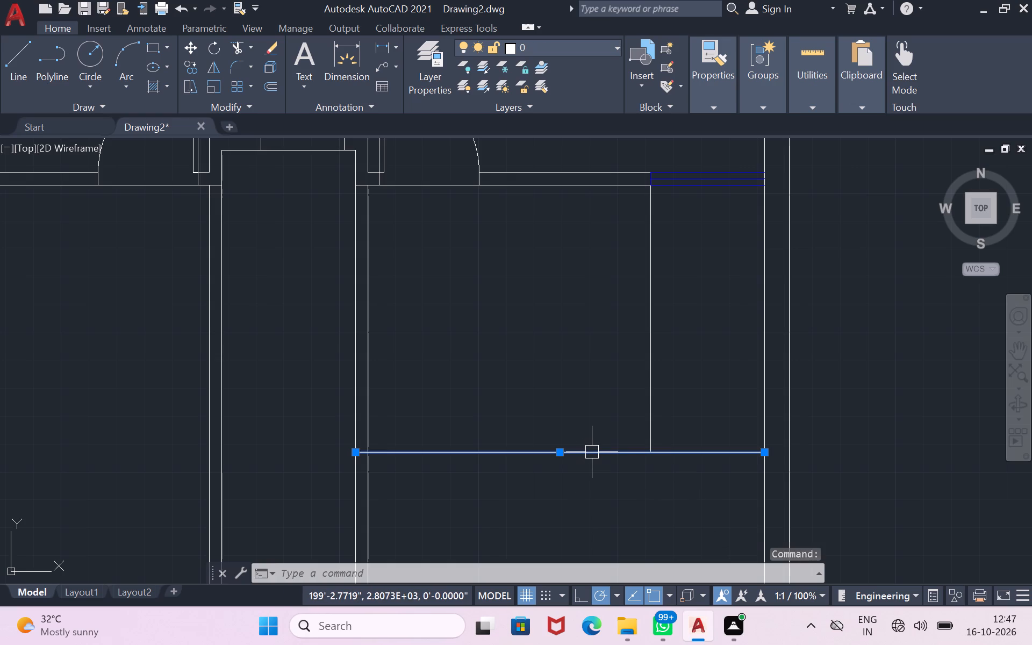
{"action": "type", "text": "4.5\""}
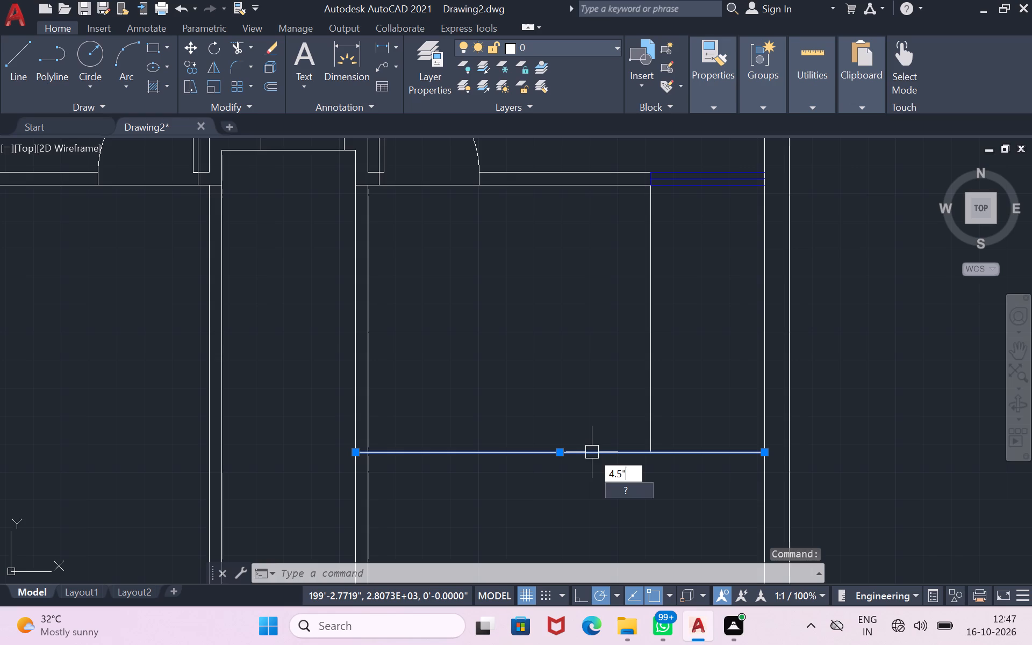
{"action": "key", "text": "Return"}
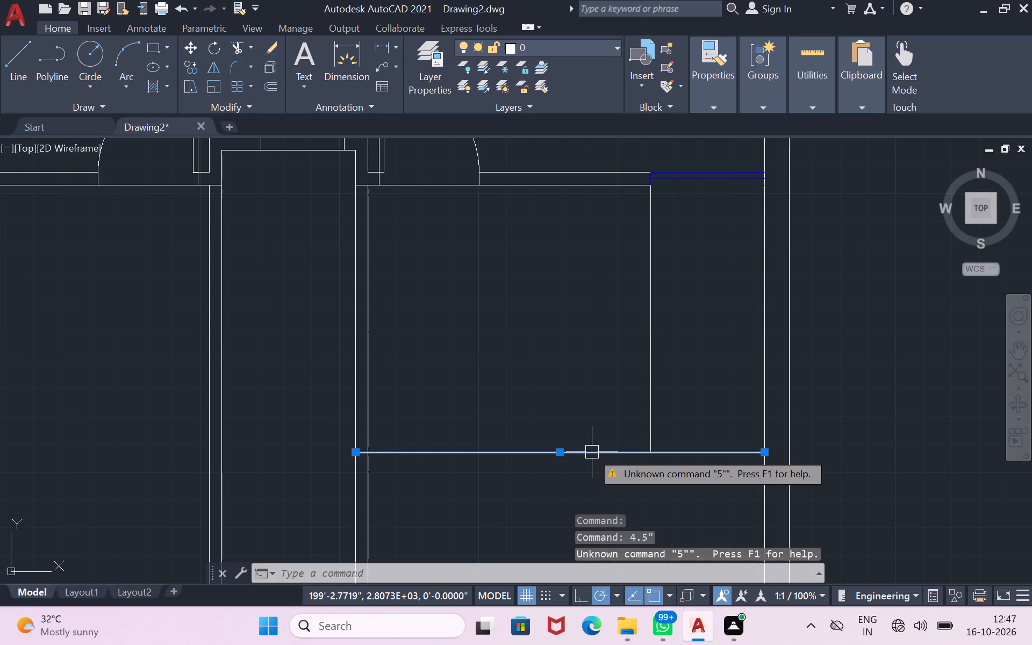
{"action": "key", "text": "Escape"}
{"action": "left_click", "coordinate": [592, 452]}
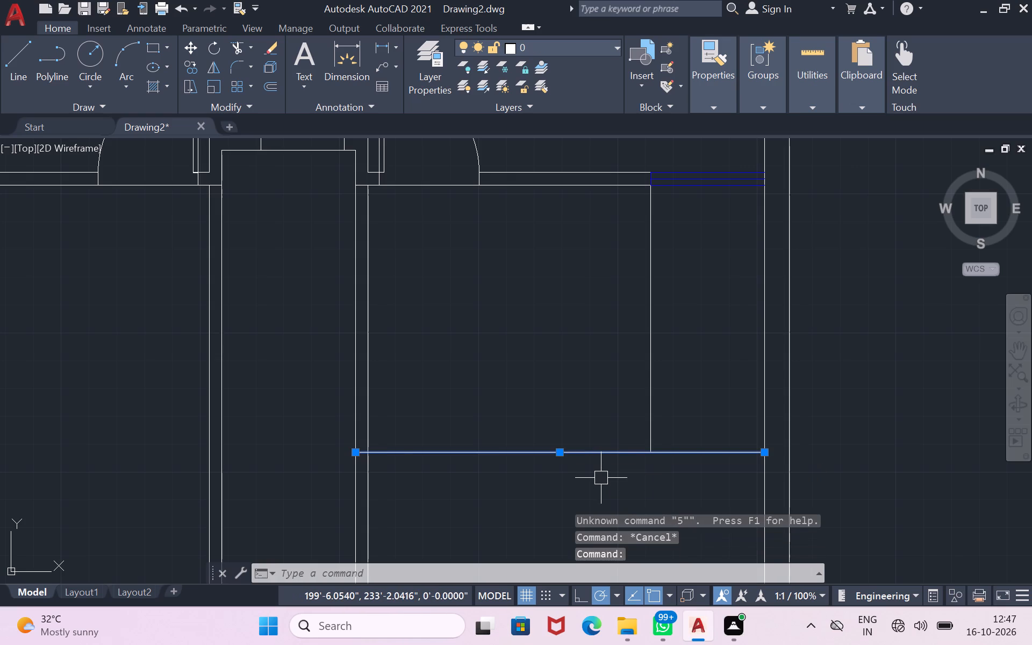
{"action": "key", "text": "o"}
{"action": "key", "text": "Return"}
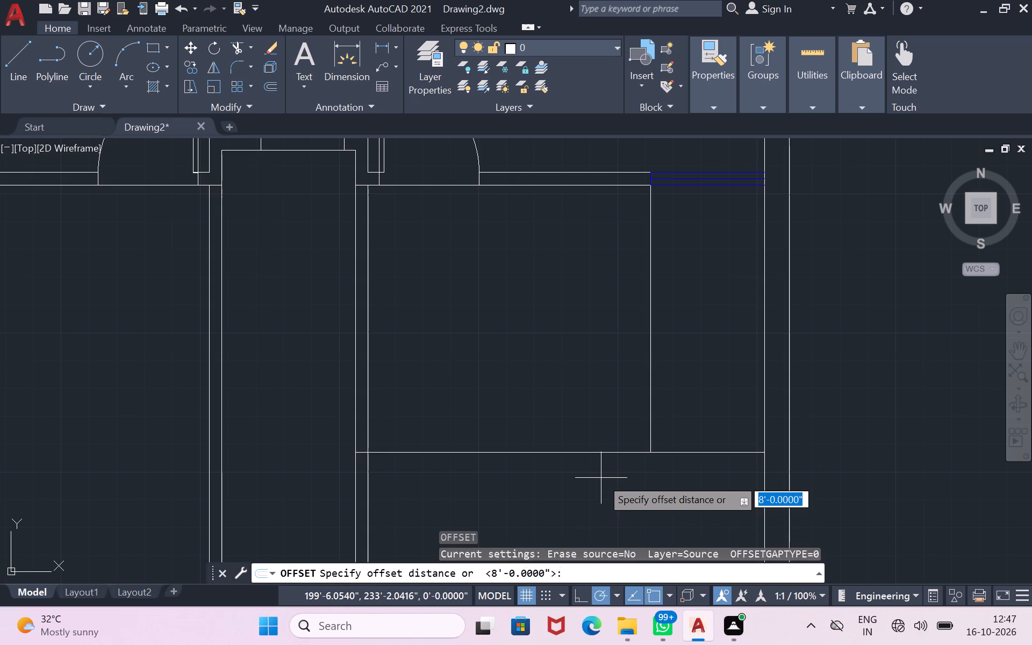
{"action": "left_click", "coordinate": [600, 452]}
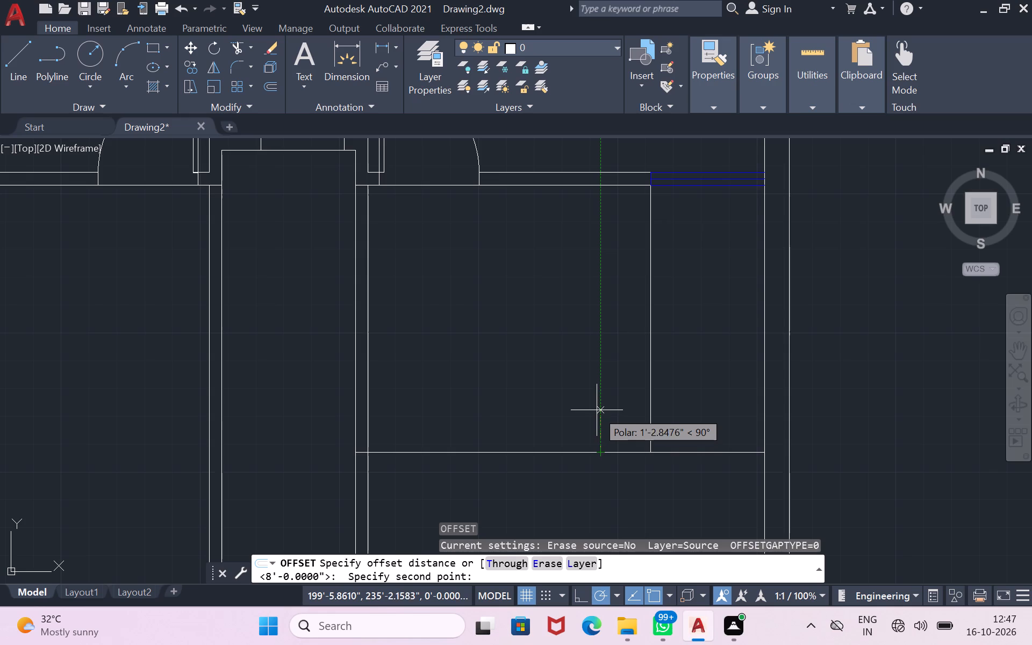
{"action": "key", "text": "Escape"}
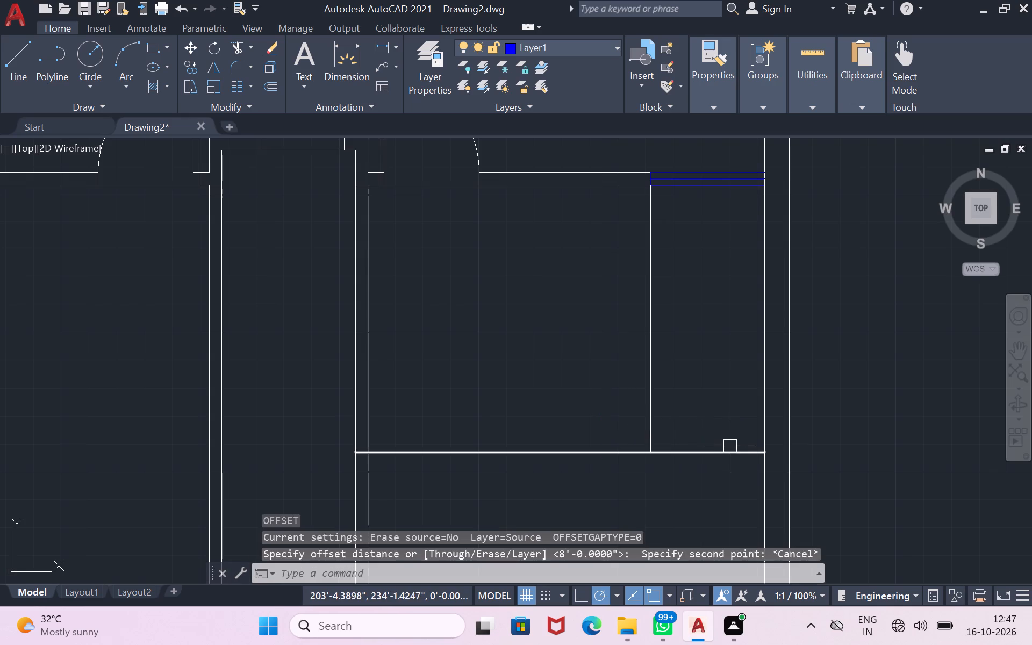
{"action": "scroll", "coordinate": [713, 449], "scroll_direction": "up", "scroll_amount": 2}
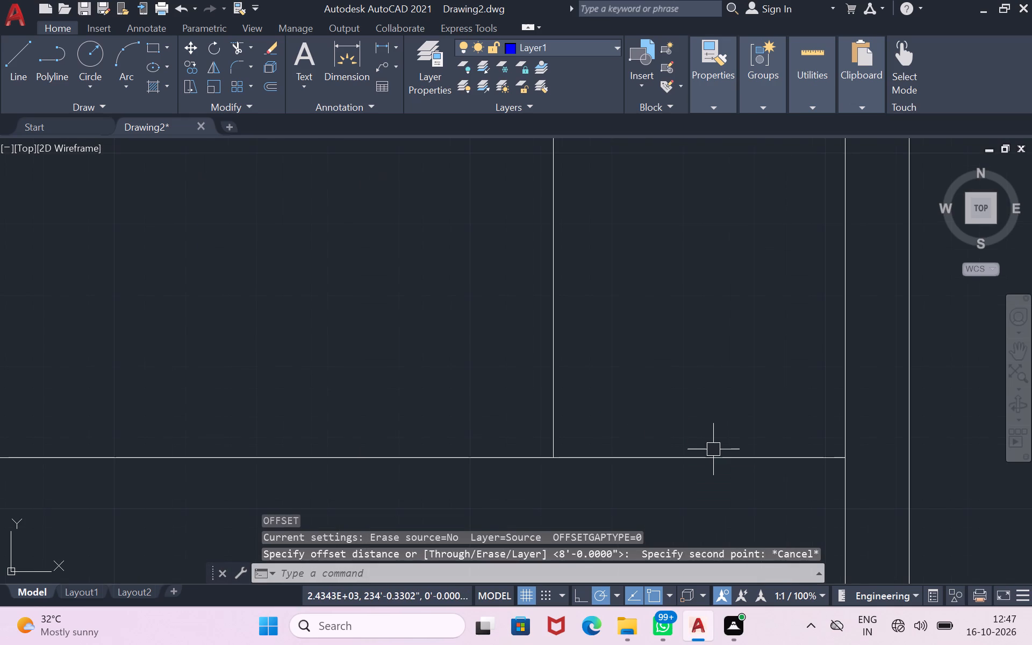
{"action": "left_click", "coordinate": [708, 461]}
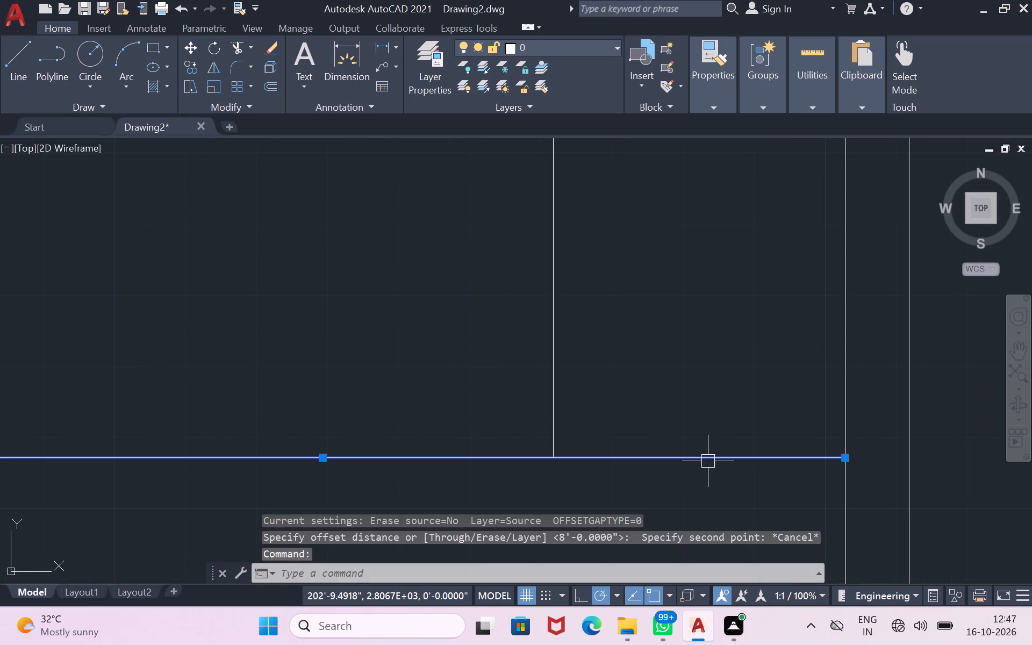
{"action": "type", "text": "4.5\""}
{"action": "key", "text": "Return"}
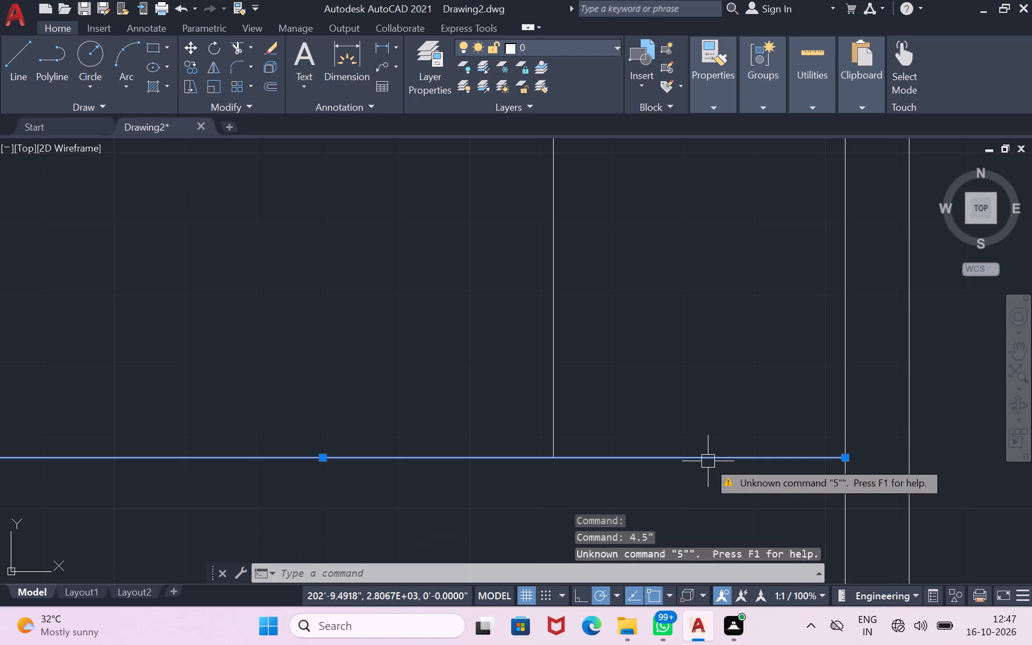
Offset the 8'-deep space's south boundary line 4.5" to the north to form the wall thickness.
{"action": "left_click", "coordinate": [695, 457]}
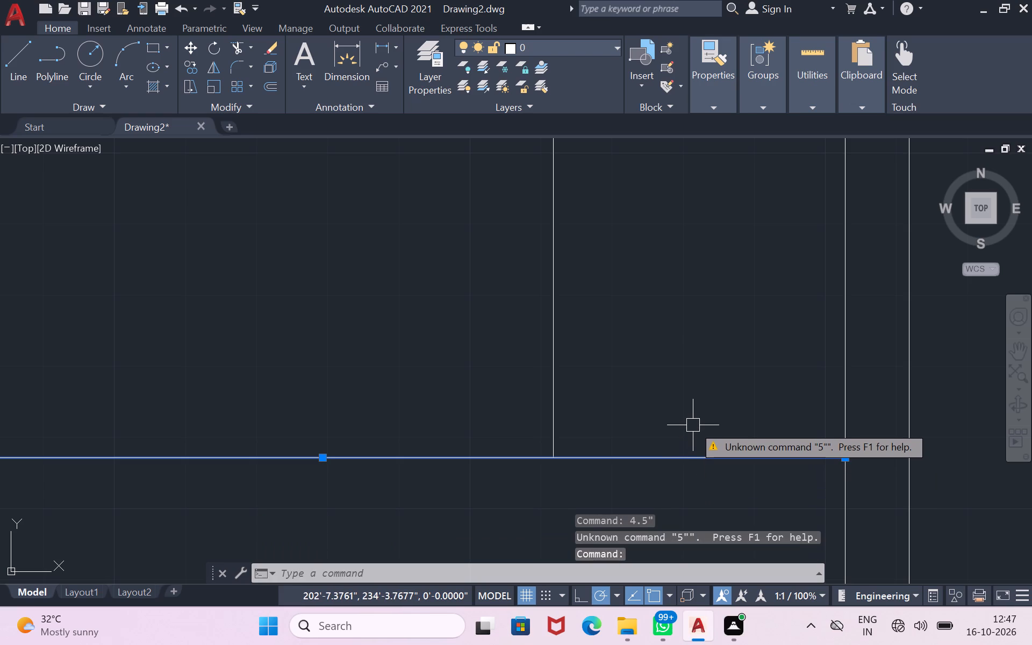
{"action": "key", "text": "o"}
{"action": "key", "text": "Return"}
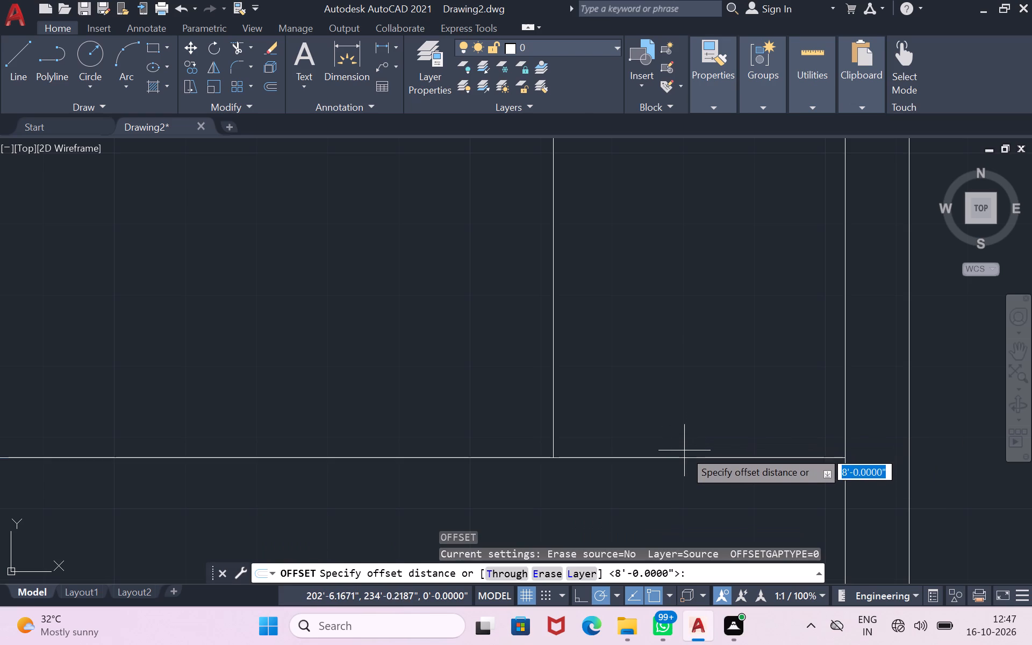
{"action": "left_click", "coordinate": [684, 450]}
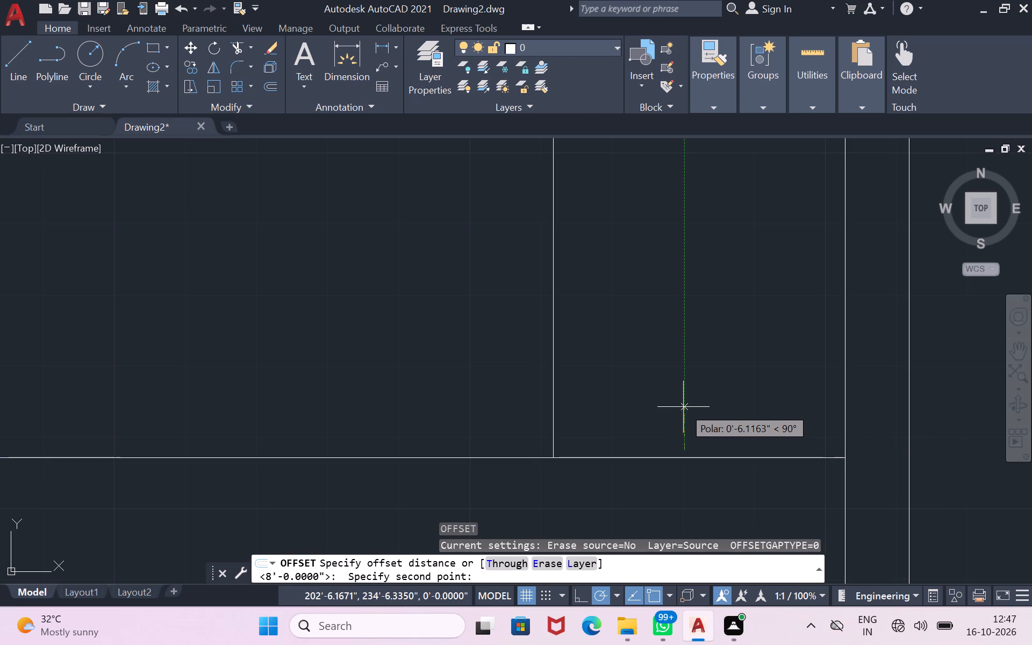
{"action": "type", "text": "4.5\""}
{"action": "key", "text": "Return"}
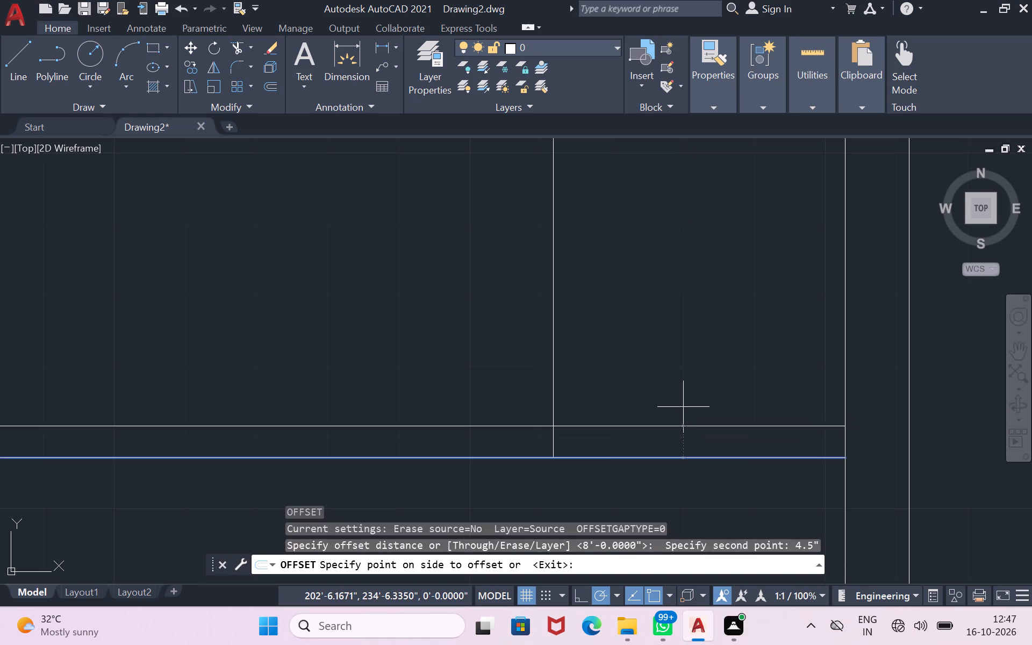
{"action": "left_click", "coordinate": [683, 404]}
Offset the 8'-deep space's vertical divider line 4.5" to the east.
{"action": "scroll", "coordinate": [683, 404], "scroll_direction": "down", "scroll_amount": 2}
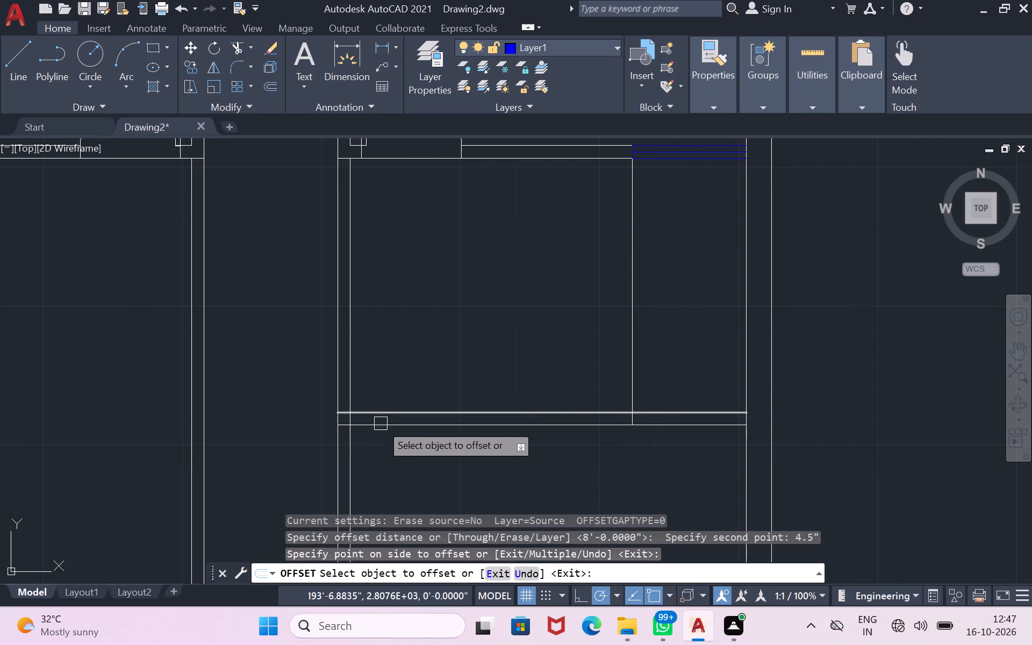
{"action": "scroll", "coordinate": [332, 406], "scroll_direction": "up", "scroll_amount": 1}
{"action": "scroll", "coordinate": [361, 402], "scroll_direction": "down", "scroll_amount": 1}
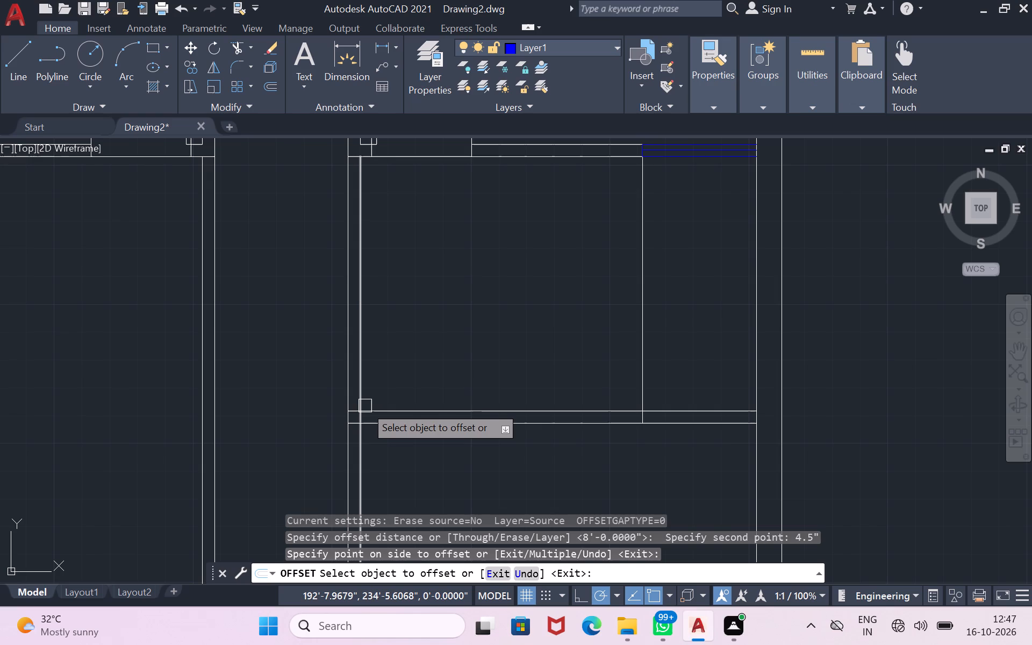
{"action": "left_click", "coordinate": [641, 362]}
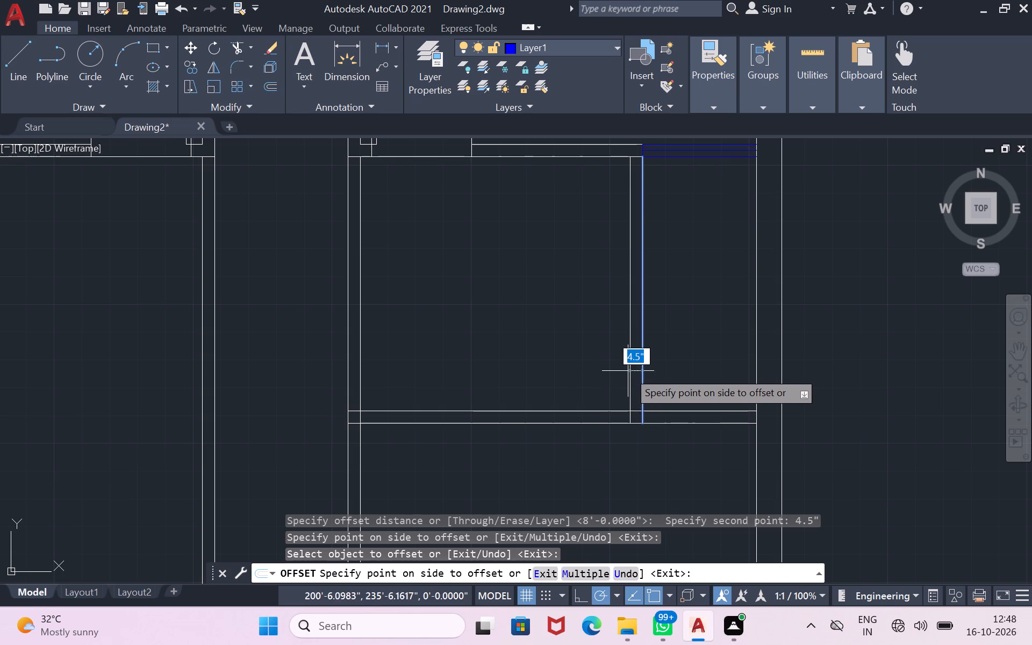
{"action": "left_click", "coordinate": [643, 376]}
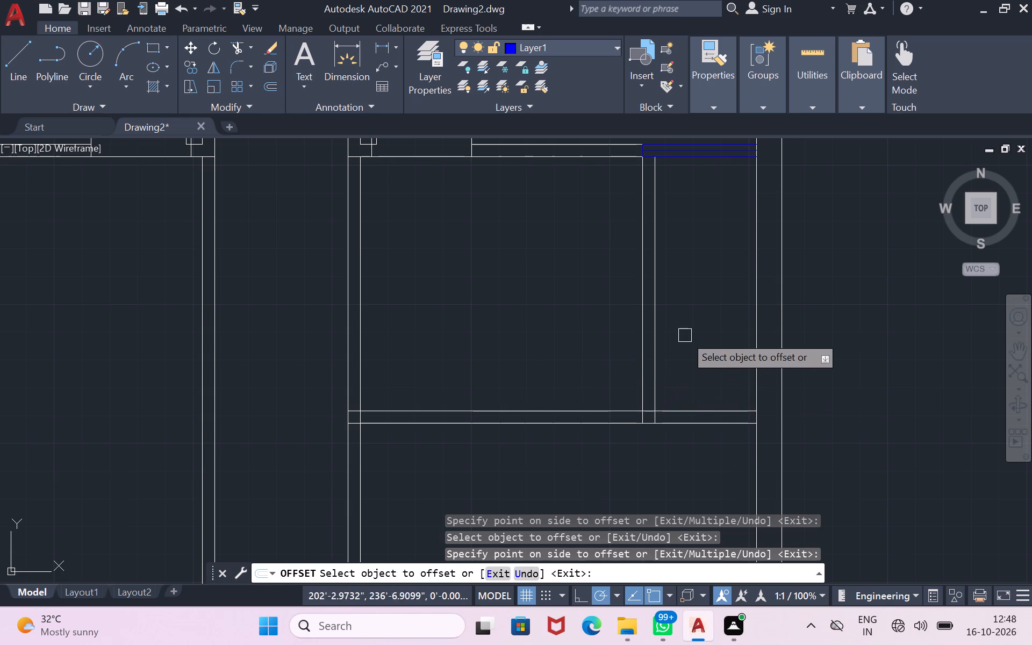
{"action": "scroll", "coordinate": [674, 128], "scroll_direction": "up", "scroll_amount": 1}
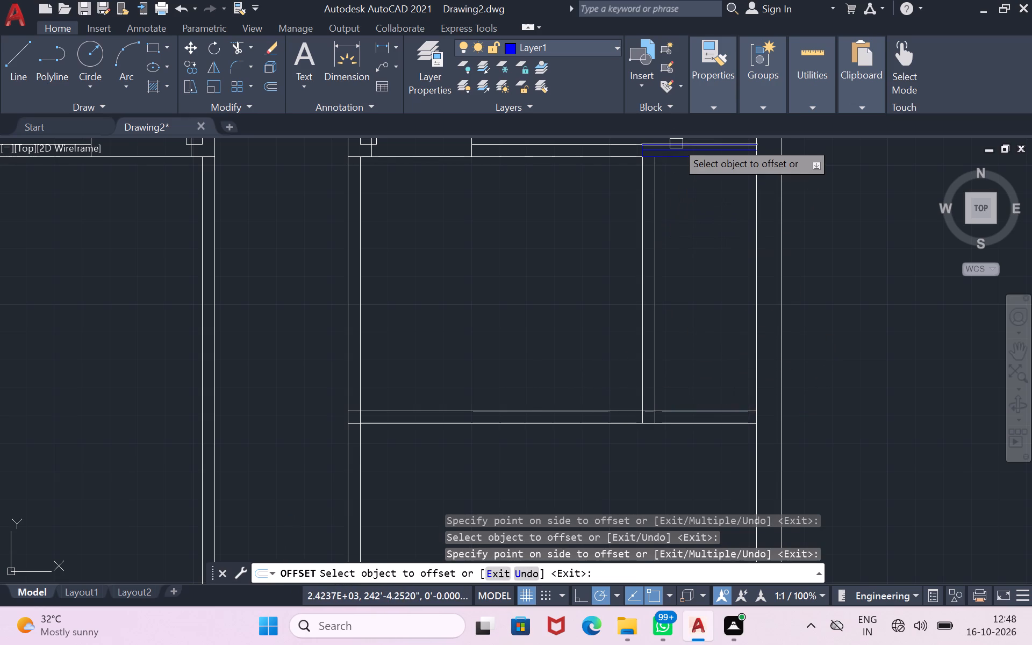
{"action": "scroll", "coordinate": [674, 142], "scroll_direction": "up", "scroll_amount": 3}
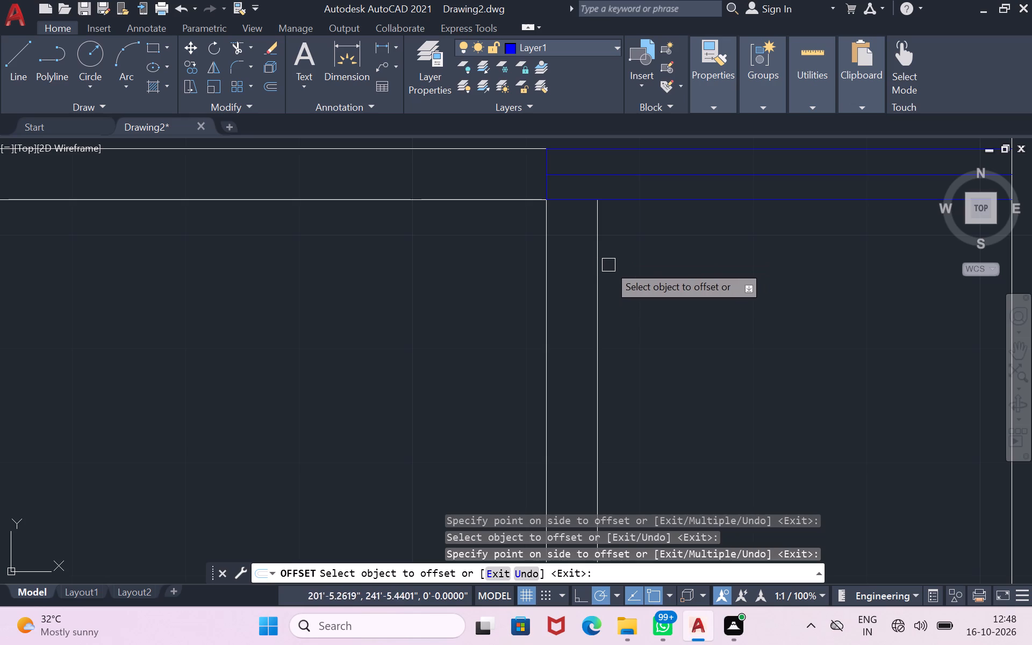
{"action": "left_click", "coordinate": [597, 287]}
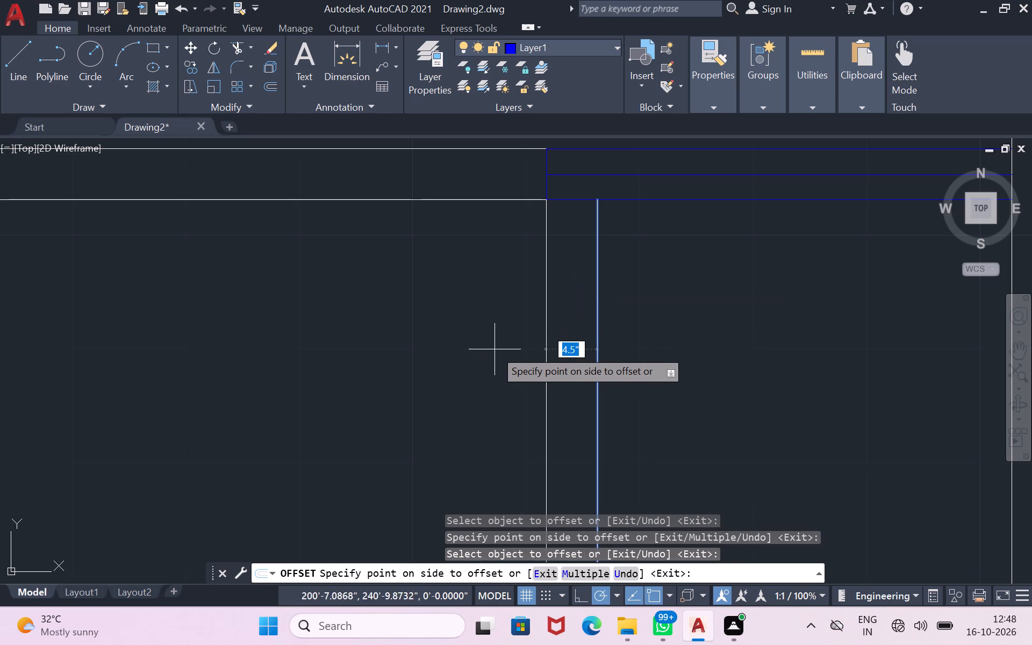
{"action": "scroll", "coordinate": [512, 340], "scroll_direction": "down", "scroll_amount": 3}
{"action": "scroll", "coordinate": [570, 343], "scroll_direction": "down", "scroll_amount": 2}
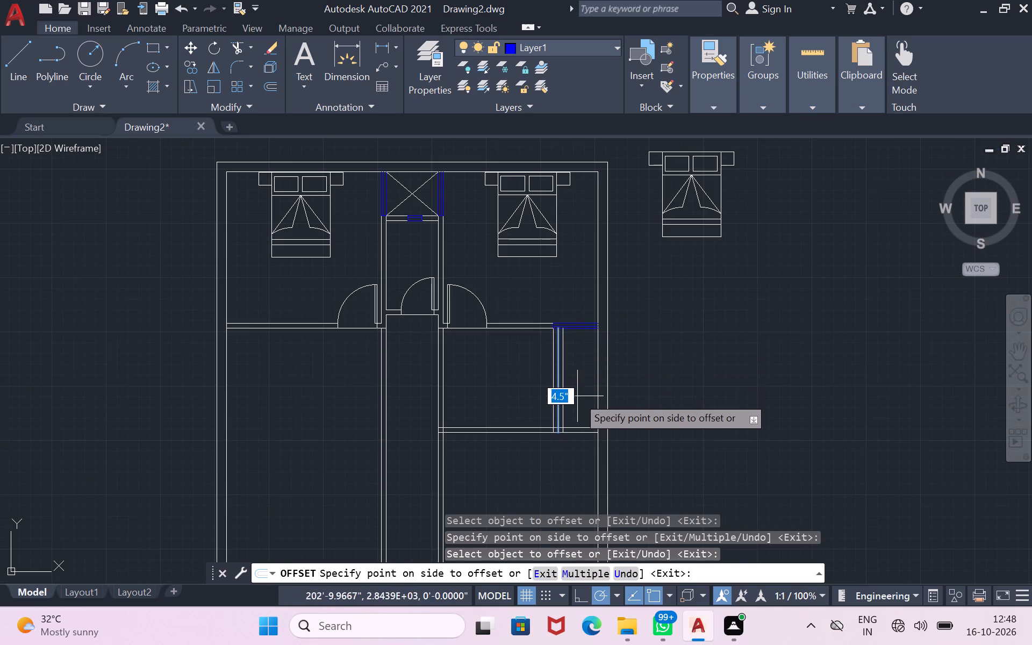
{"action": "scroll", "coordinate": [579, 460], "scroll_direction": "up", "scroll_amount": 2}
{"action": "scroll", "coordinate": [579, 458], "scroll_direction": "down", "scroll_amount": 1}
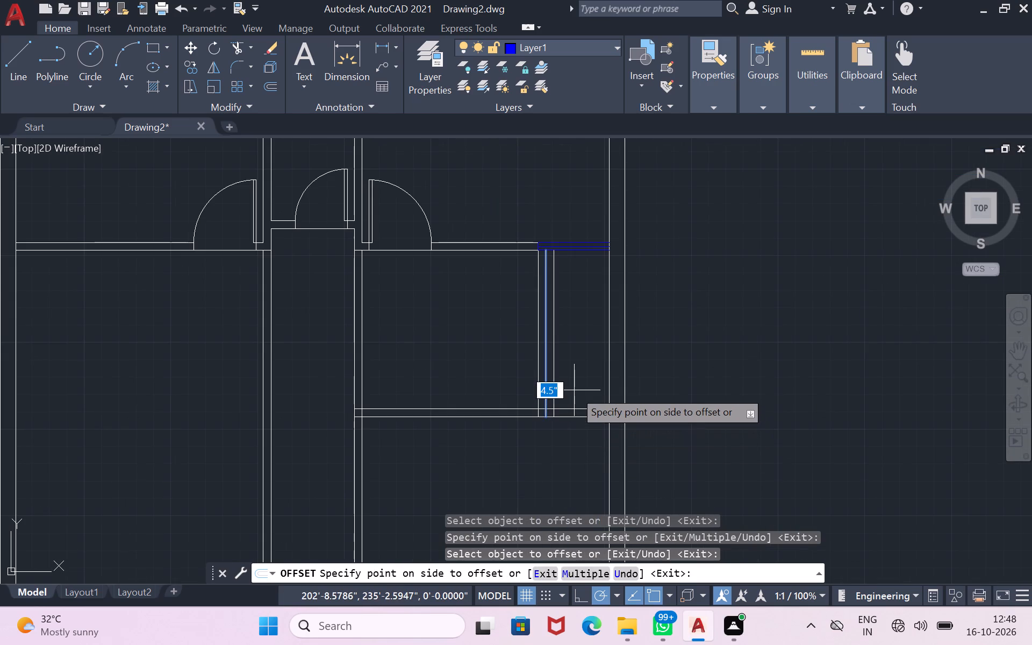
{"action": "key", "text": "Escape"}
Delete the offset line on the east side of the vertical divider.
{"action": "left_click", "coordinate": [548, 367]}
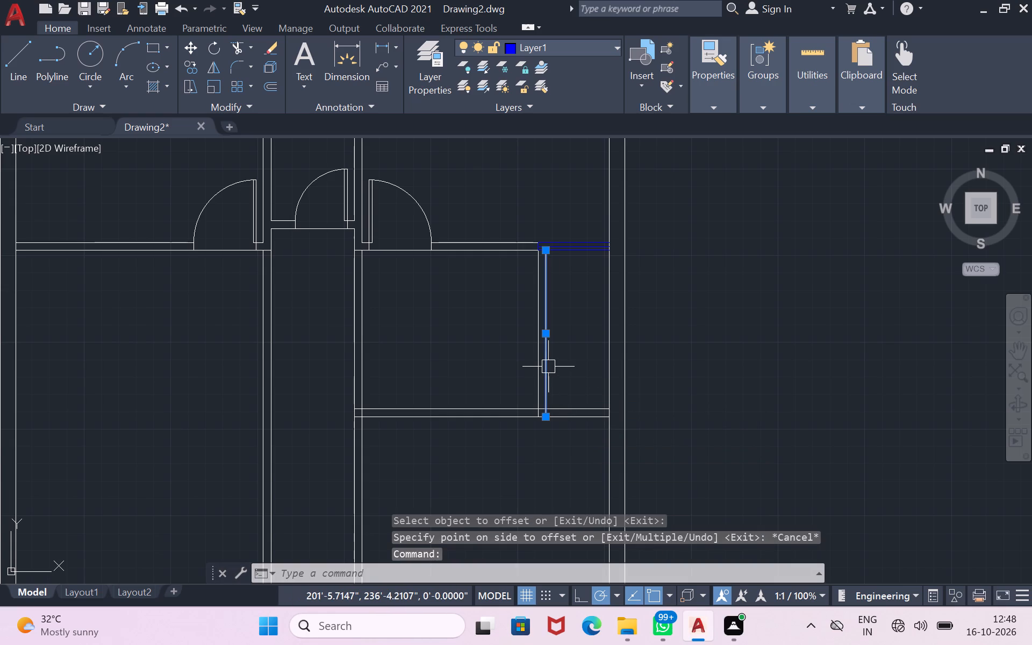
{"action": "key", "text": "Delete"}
Offset the vertical divider line 4.5" to the west to form the divider wall.
{"action": "left_click", "coordinate": [540, 362]}
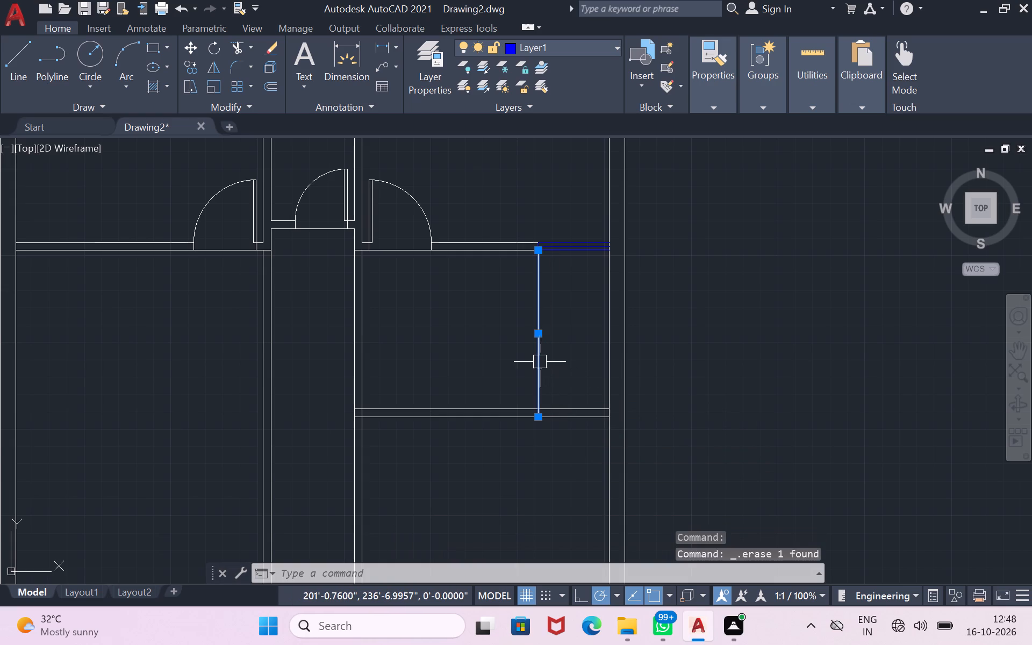
{"action": "key", "text": "o"}
{"action": "key", "text": "Return"}
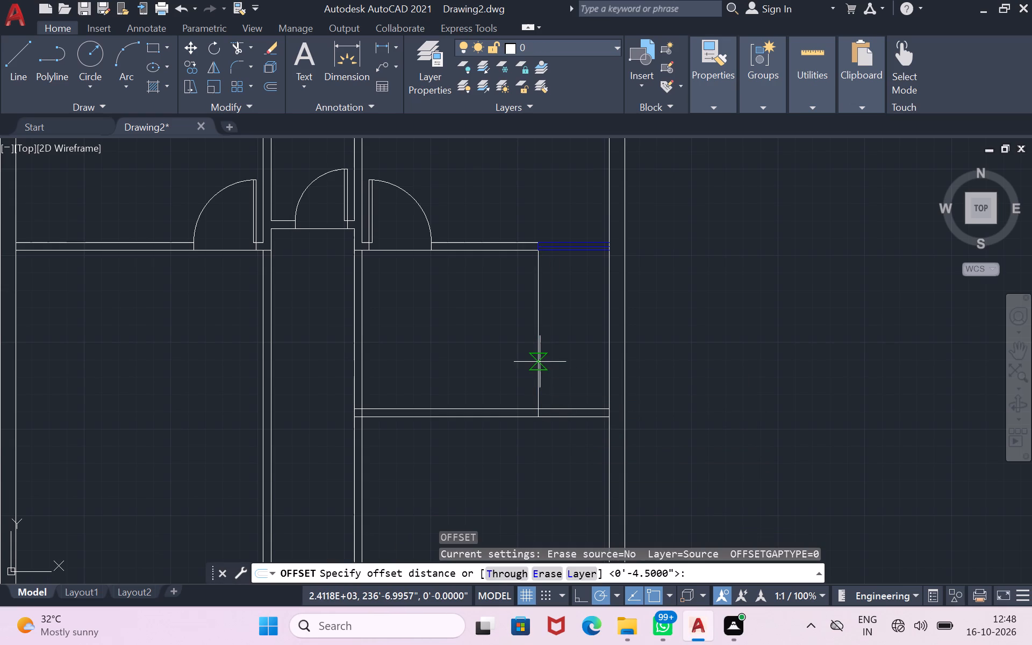
{"action": "type", "text": "4.5\""}
{"action": "key", "text": "Return"}
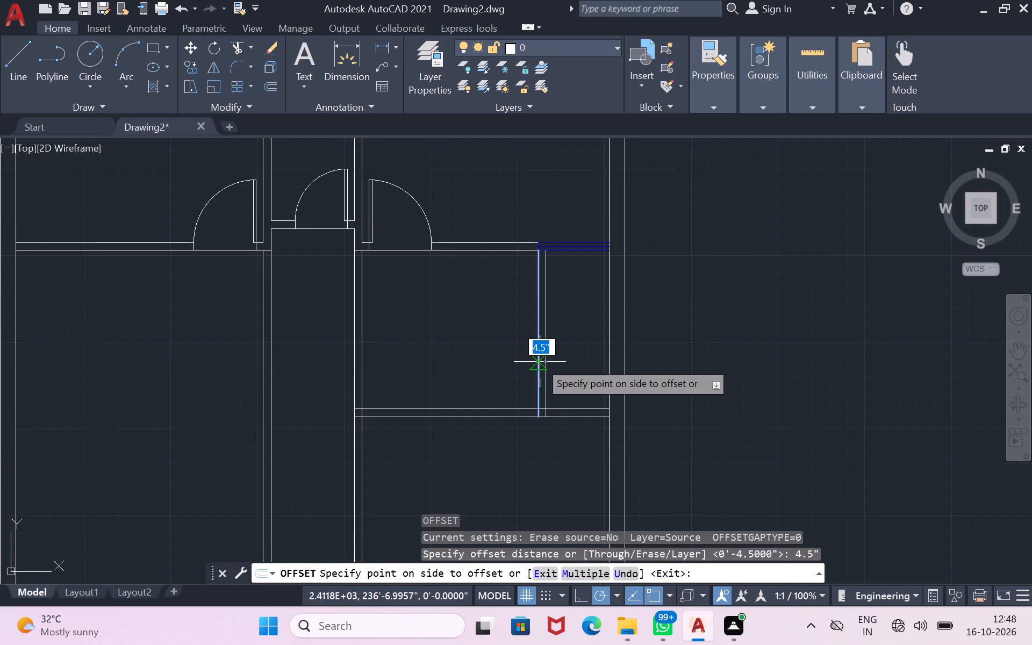
{"action": "left_click", "coordinate": [493, 378]}
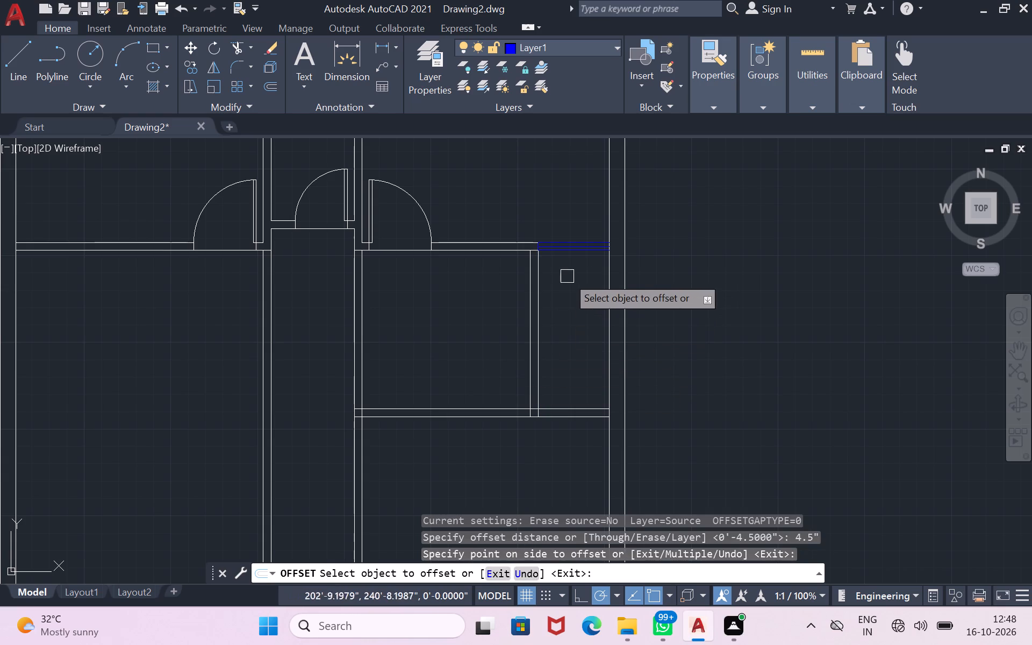
{"action": "scroll", "coordinate": [571, 411], "scroll_direction": "up", "scroll_amount": 2}
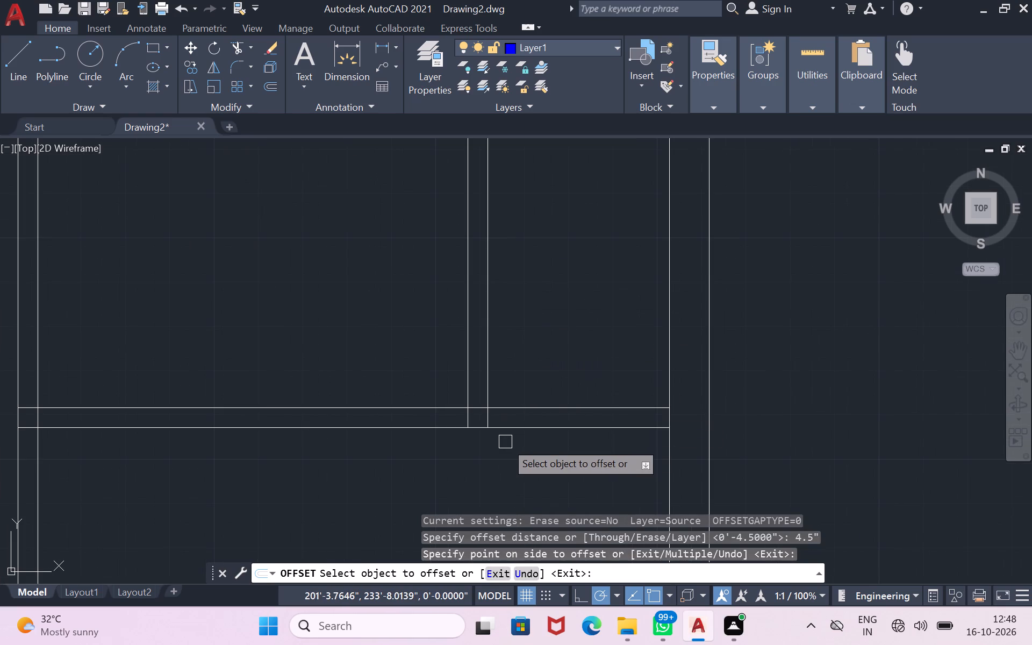
{"action": "key", "text": "Return"}
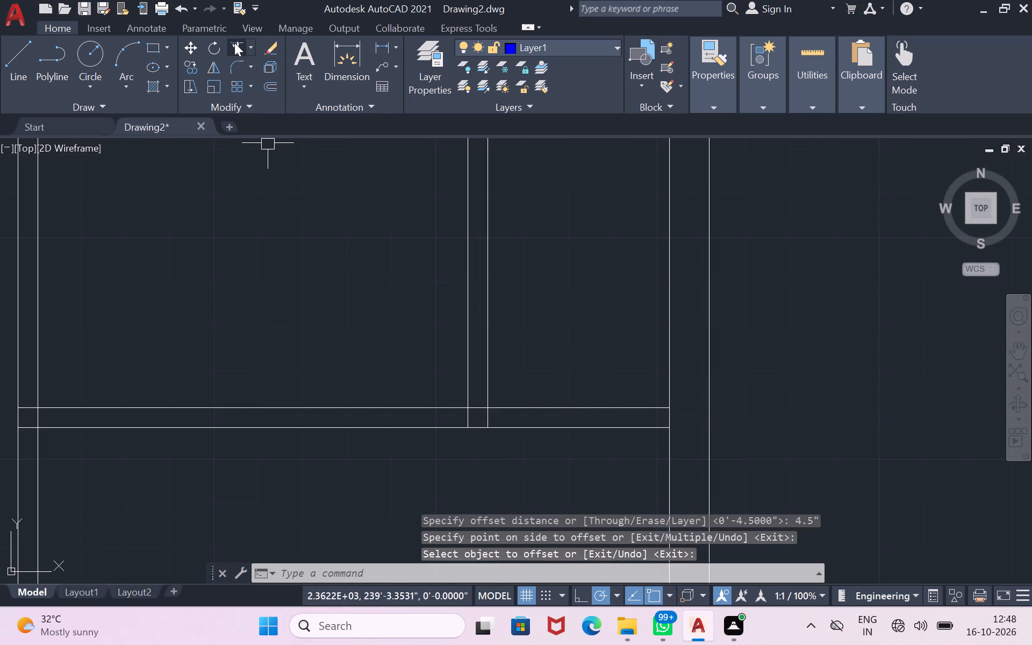
Trim both divider wall lines where they run through the thickness of the 8'-deep space's south wall.
{"action": "left_click", "coordinate": [234, 42]}
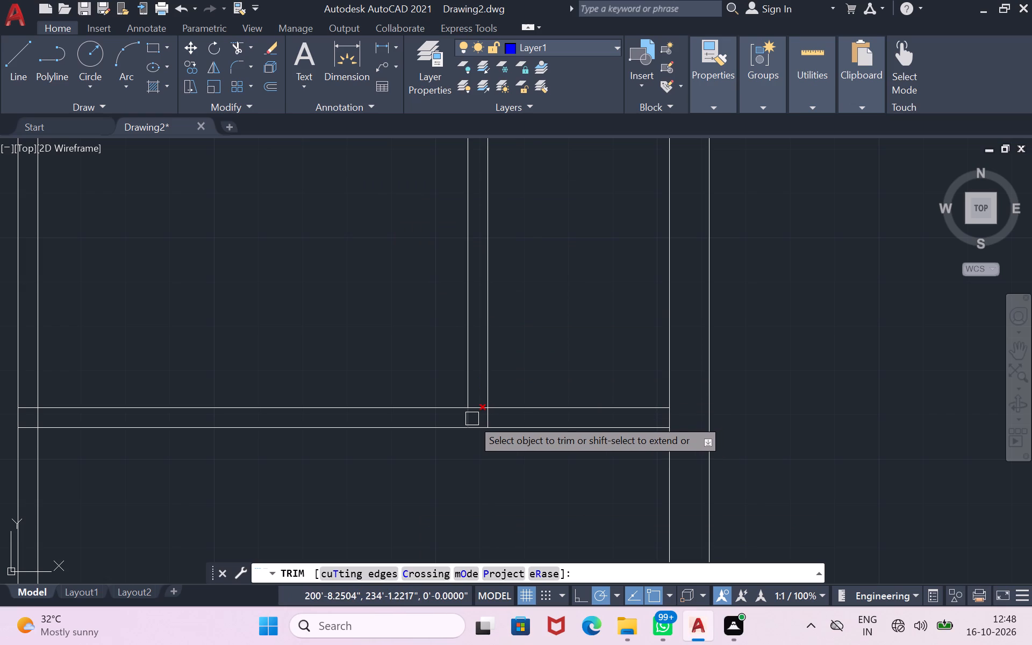
{"action": "left_click", "coordinate": [472, 419]}
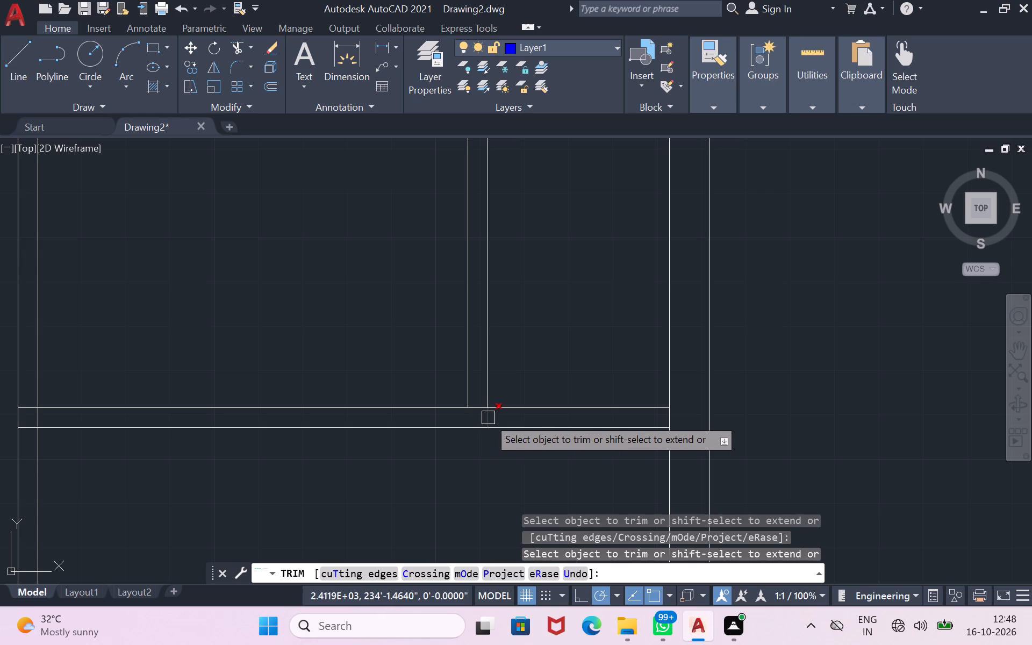
{"action": "left_click", "coordinate": [488, 418]}
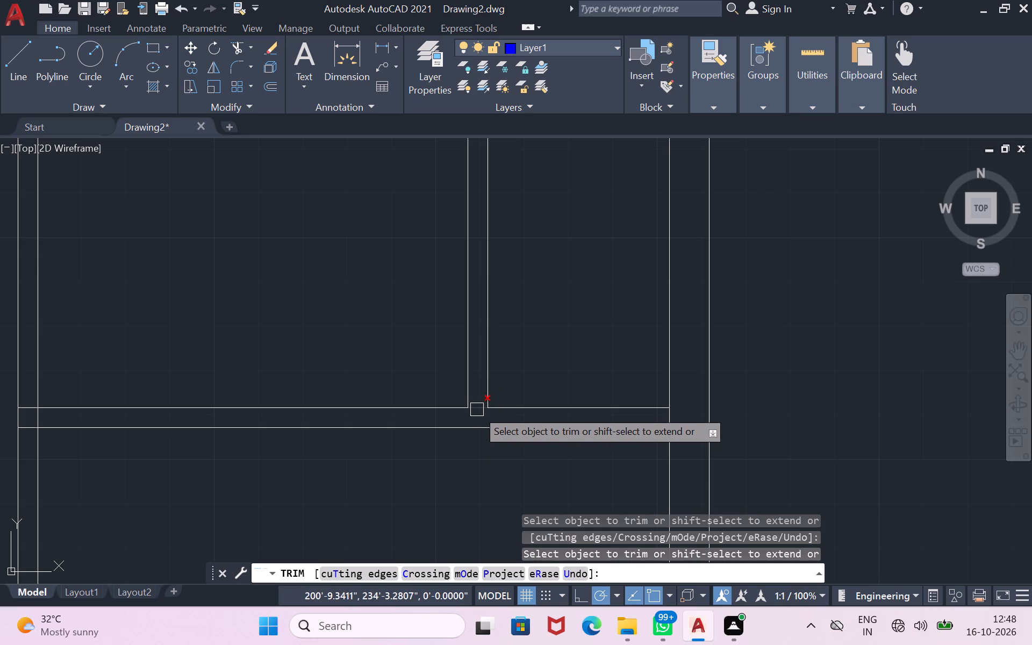
{"action": "scroll", "coordinate": [567, 345], "scroll_direction": "down", "scroll_amount": 2}
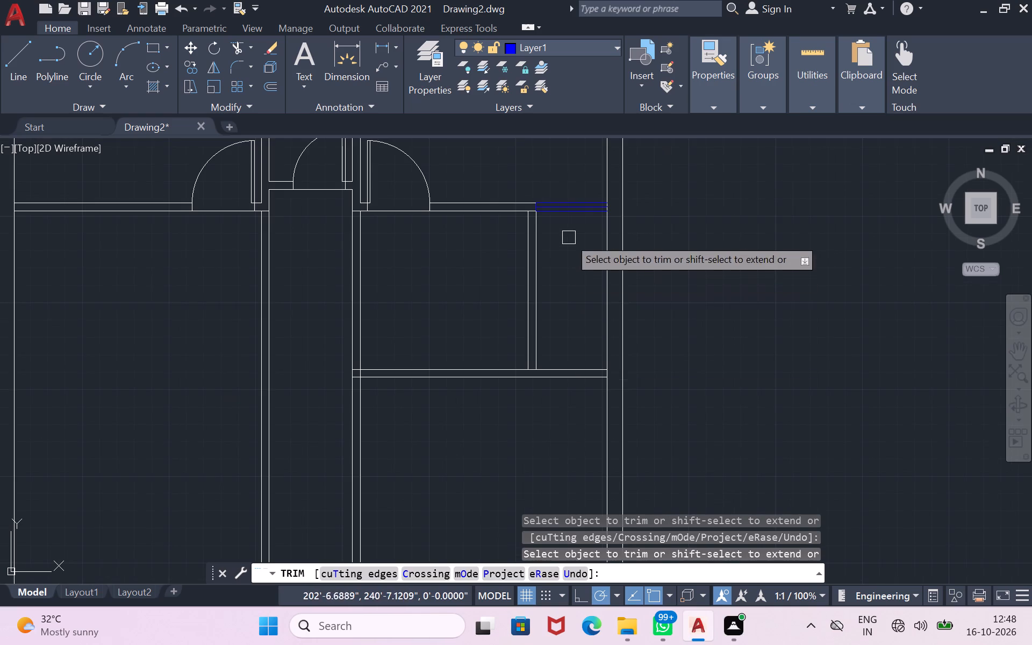
{"action": "scroll", "coordinate": [581, 205], "scroll_direction": "up", "scroll_amount": 1}
{"action": "key", "text": "Return"}
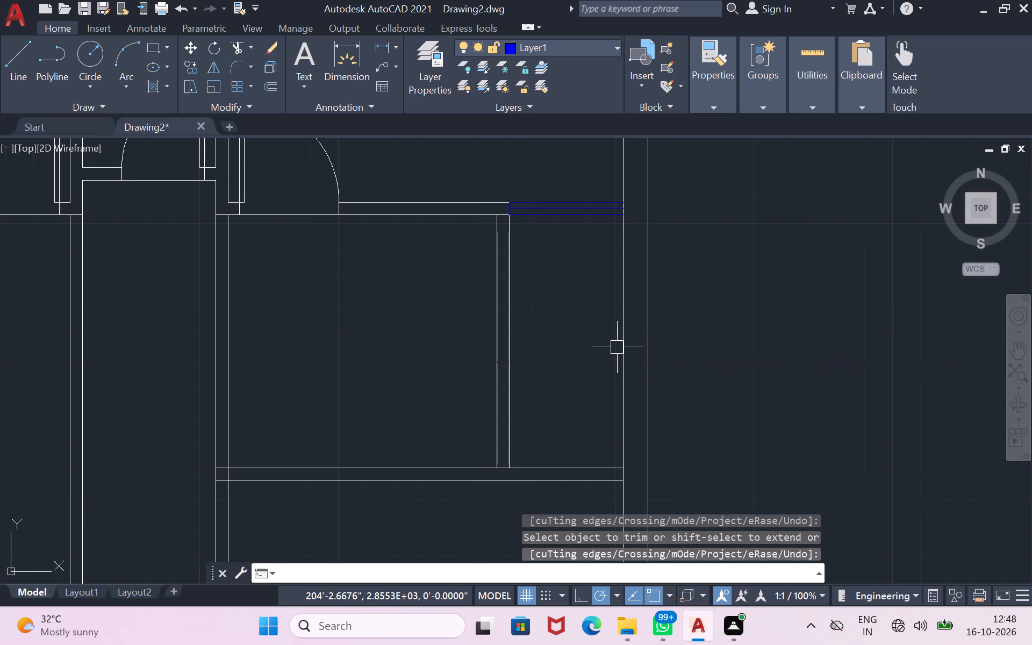
Draw a centre line between the two divider wall lines, from the north wall to the 8'-deep space's south wall.
{"action": "key", "text": "l"}
{"action": "key", "text": "Return"}
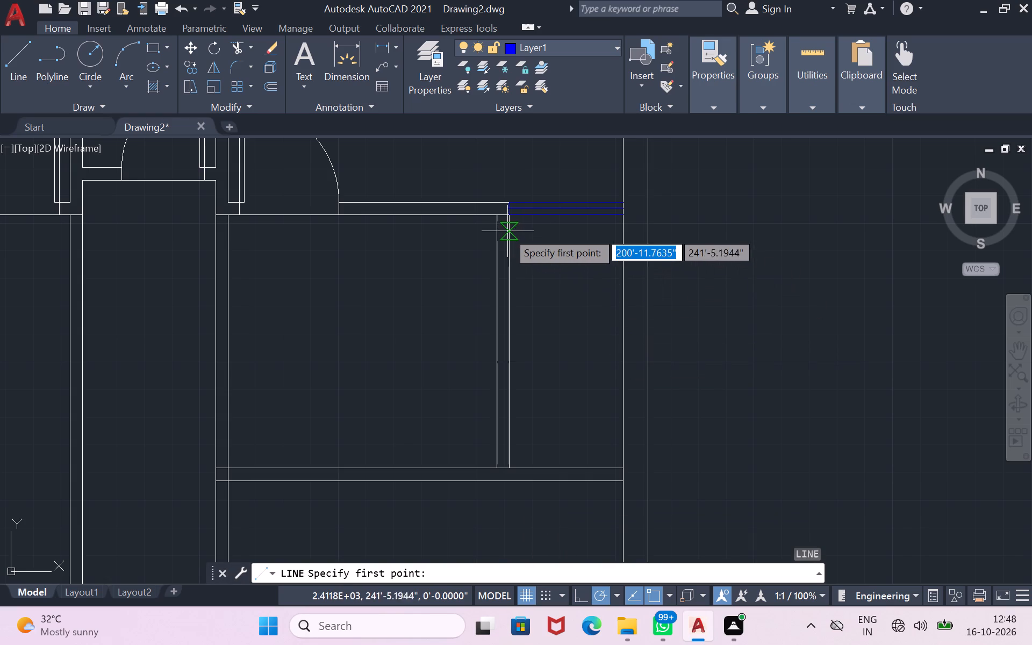
{"action": "scroll", "coordinate": [510, 221], "scroll_direction": "up", "scroll_amount": 1}
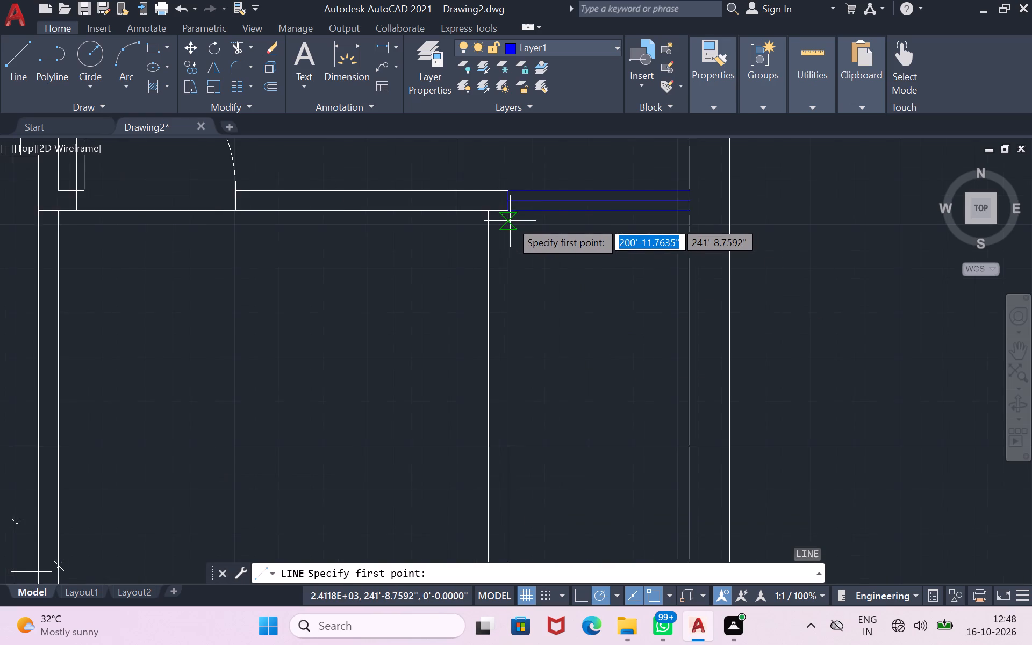
{"action": "scroll", "coordinate": [510, 221], "scroll_direction": "up", "scroll_amount": 1}
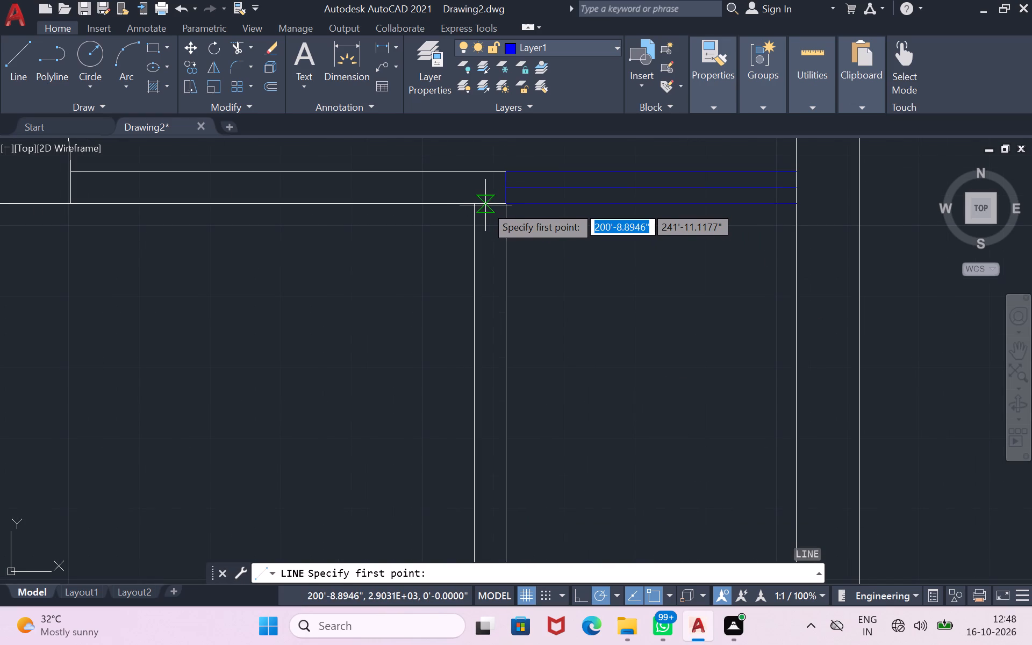
{"action": "left_click", "coordinate": [490, 205]}
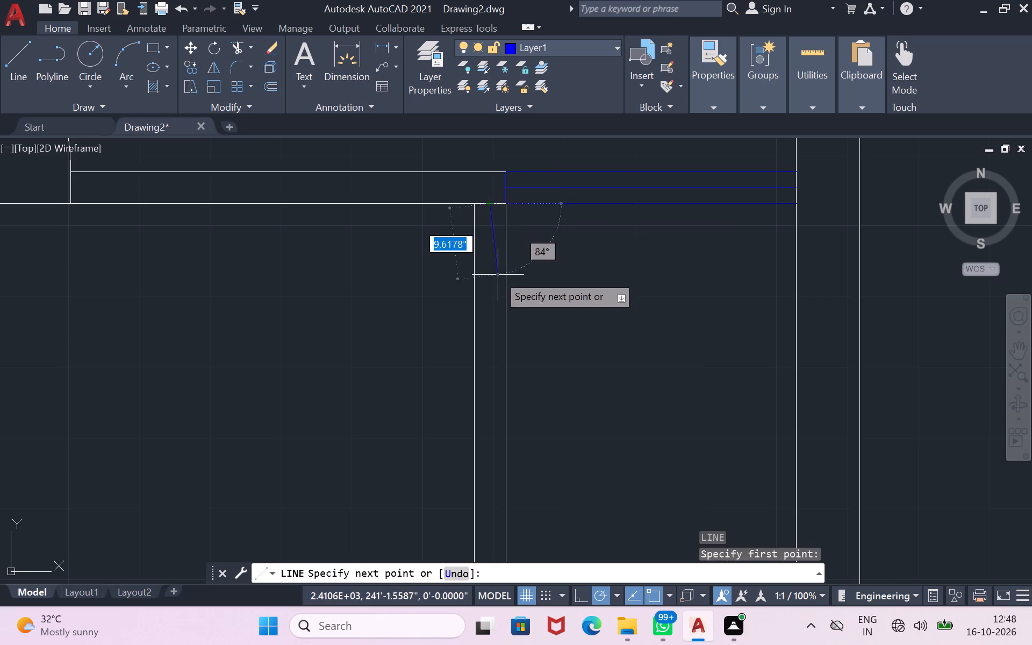
{"action": "scroll", "coordinate": [498, 293], "scroll_direction": "down", "scroll_amount": 3}
{"action": "scroll", "coordinate": [499, 454], "scroll_direction": "up", "scroll_amount": 3}
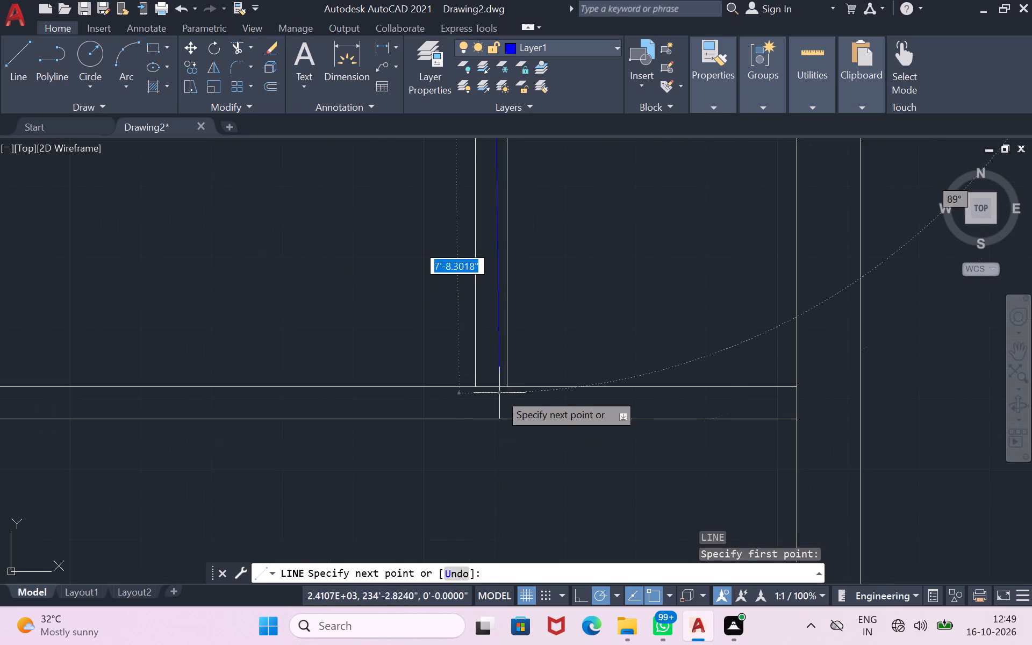
{"action": "left_click", "coordinate": [492, 384]}
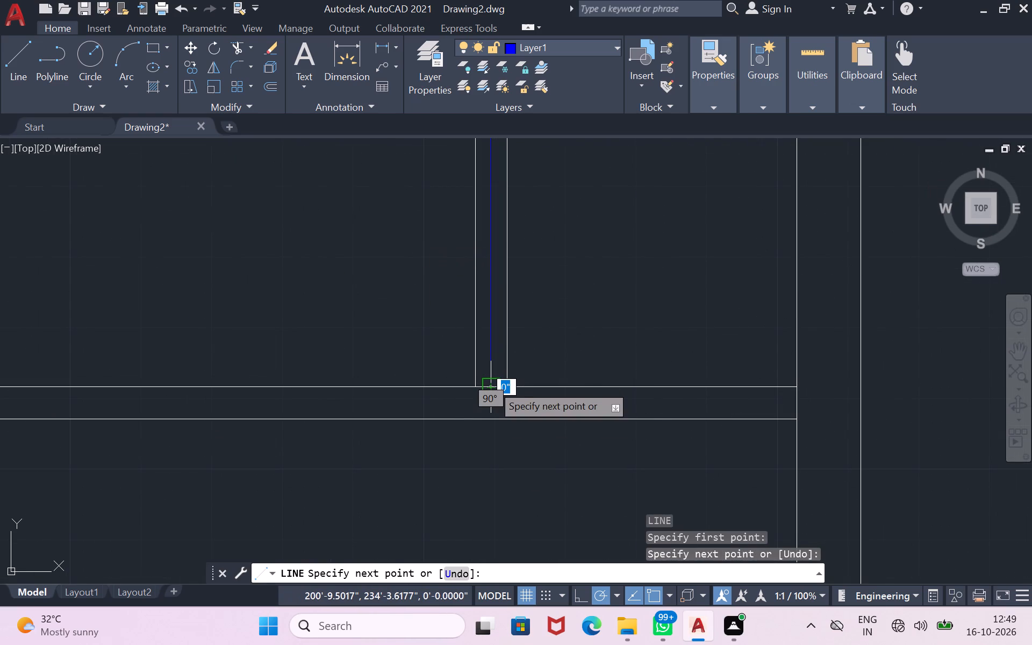
{"action": "key", "text": "Return"}
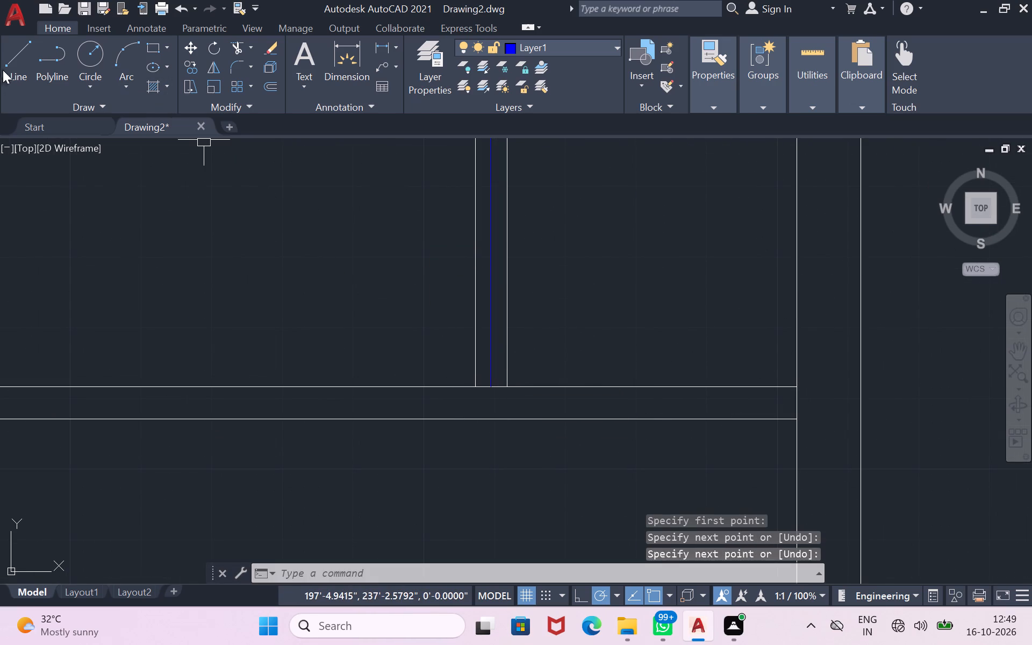
Draw a line across the south wall's thickness at the divider's east face and a centre line from its midpoint to the east wall.
{"action": "left_click", "coordinate": [7, 66]}
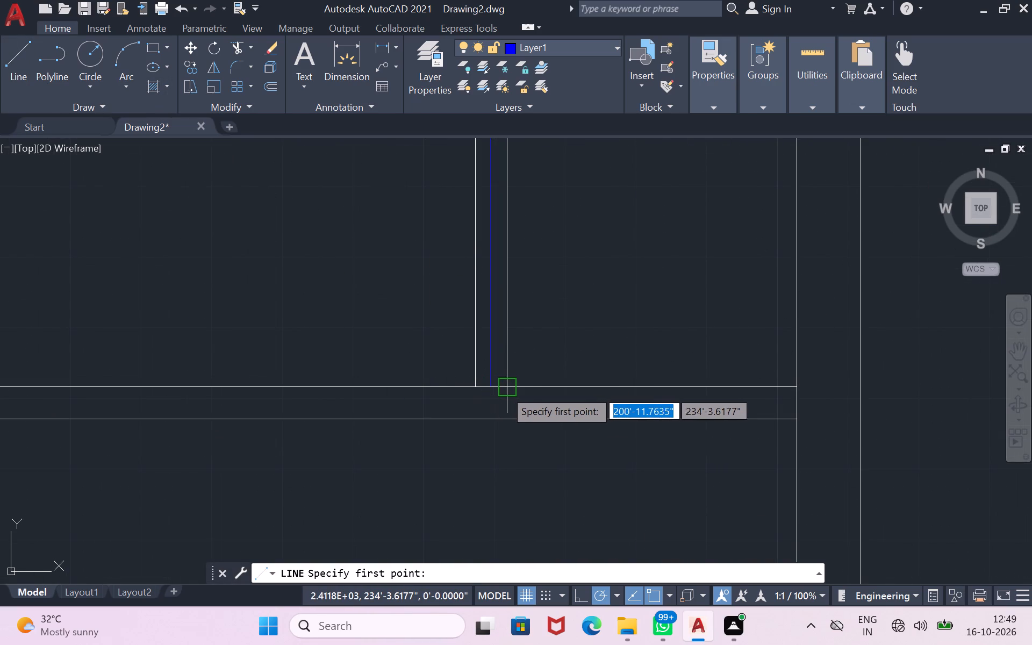
{"action": "left_click", "coordinate": [508, 389]}
{"action": "left_click", "coordinate": [508, 422]}
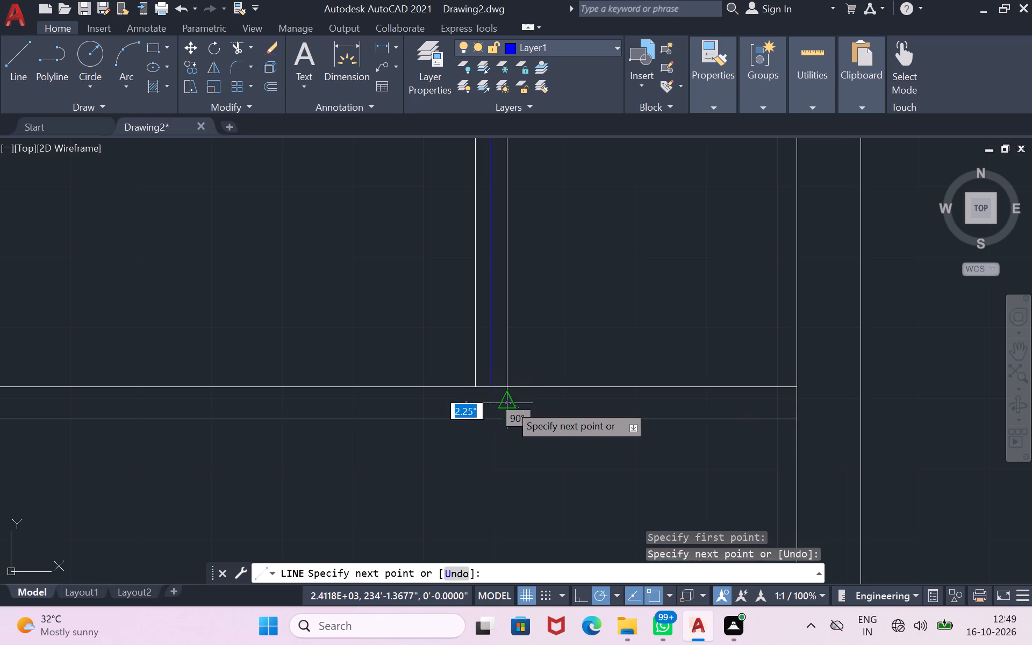
{"action": "left_click", "coordinate": [510, 404]}
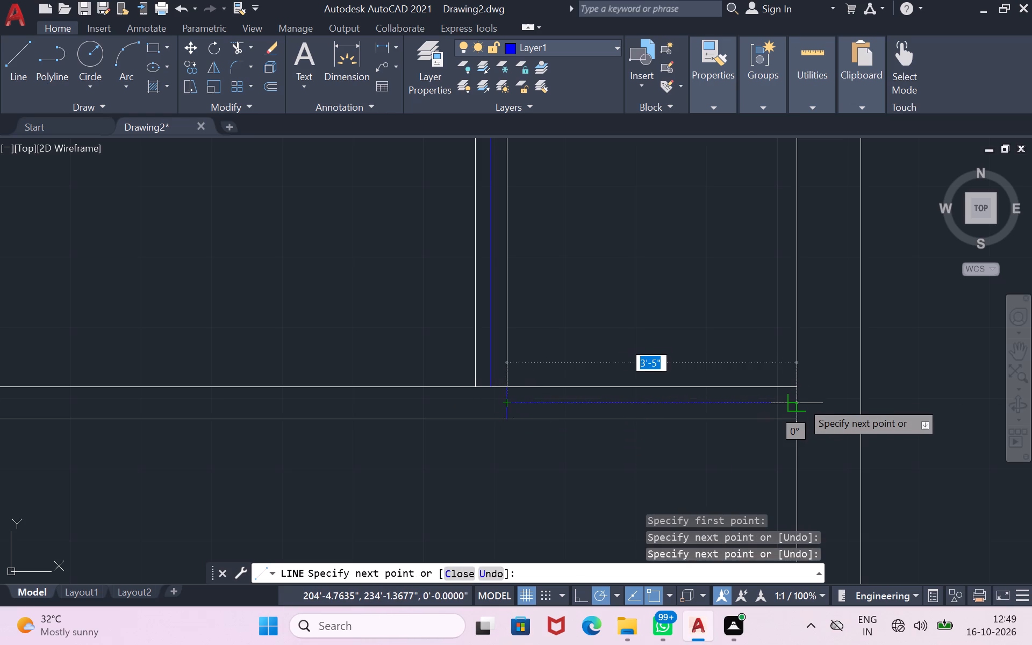
{"action": "scroll", "coordinate": [798, 395], "scroll_direction": "up", "scroll_amount": 2}
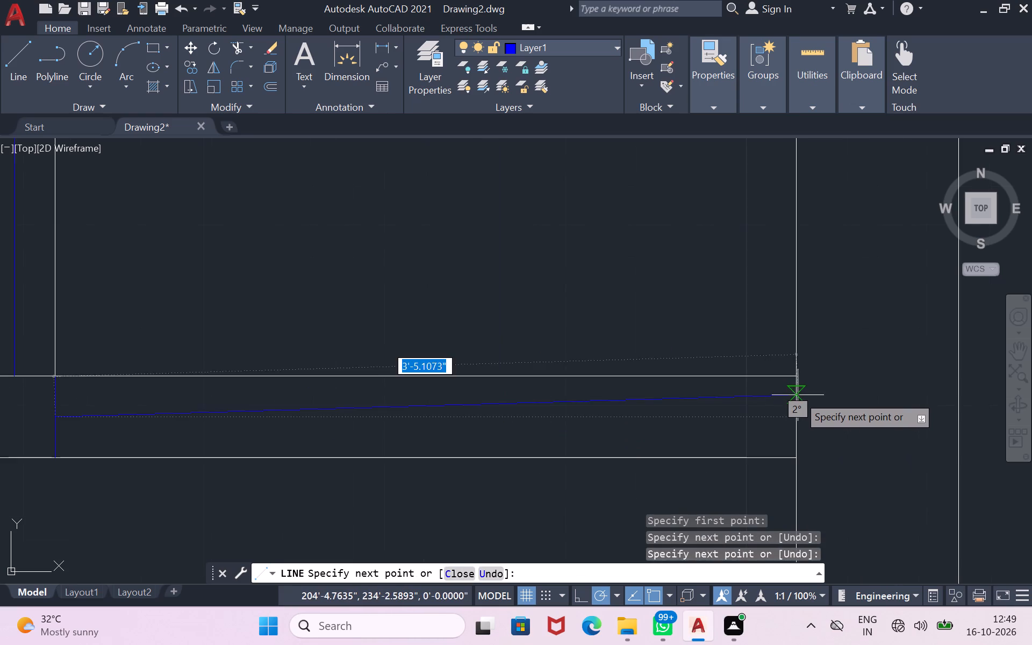
{"action": "left_click", "coordinate": [799, 414]}
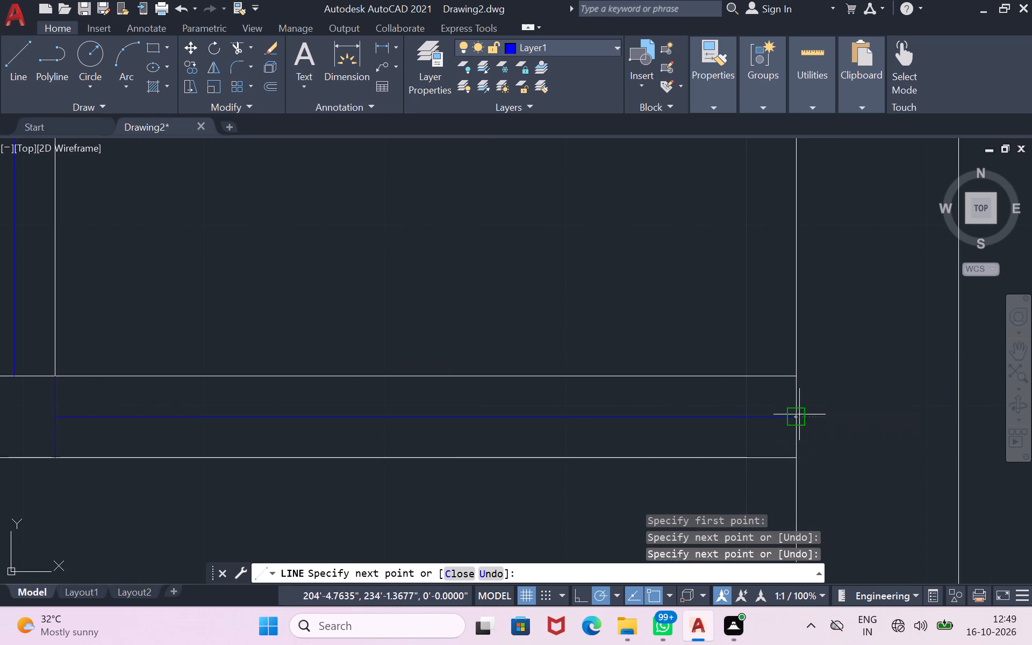
{"action": "key", "text": "Return"}
{"action": "scroll", "coordinate": [799, 414], "scroll_direction": "down", "scroll_amount": 2}
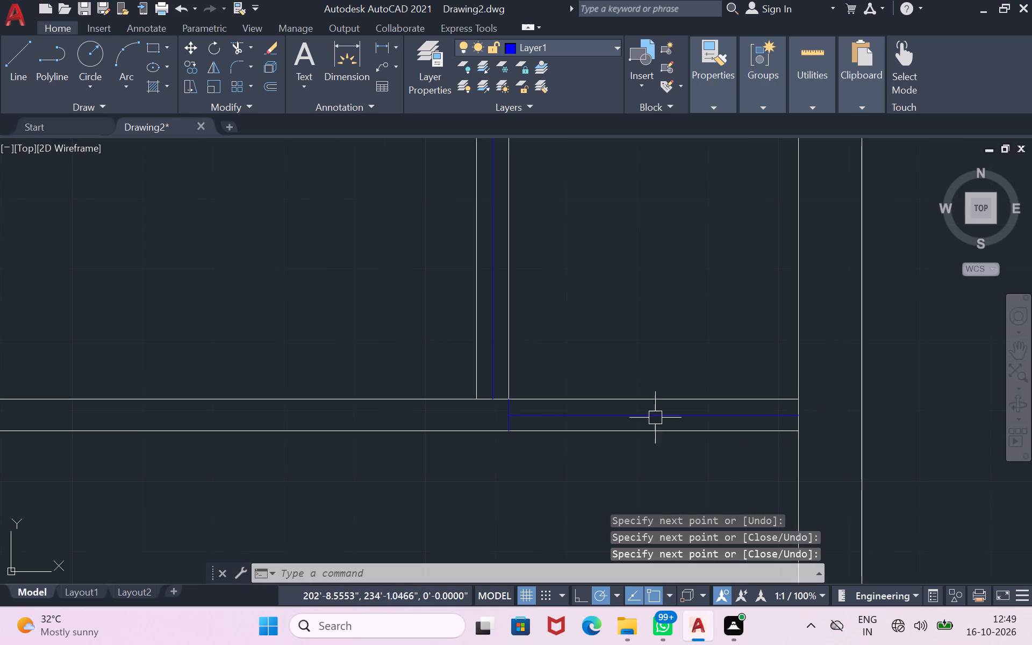
Trim away both south wall lines east of the divider and both divider wall lines, keeping the centre lines.
{"action": "left_click", "coordinate": [236, 48]}
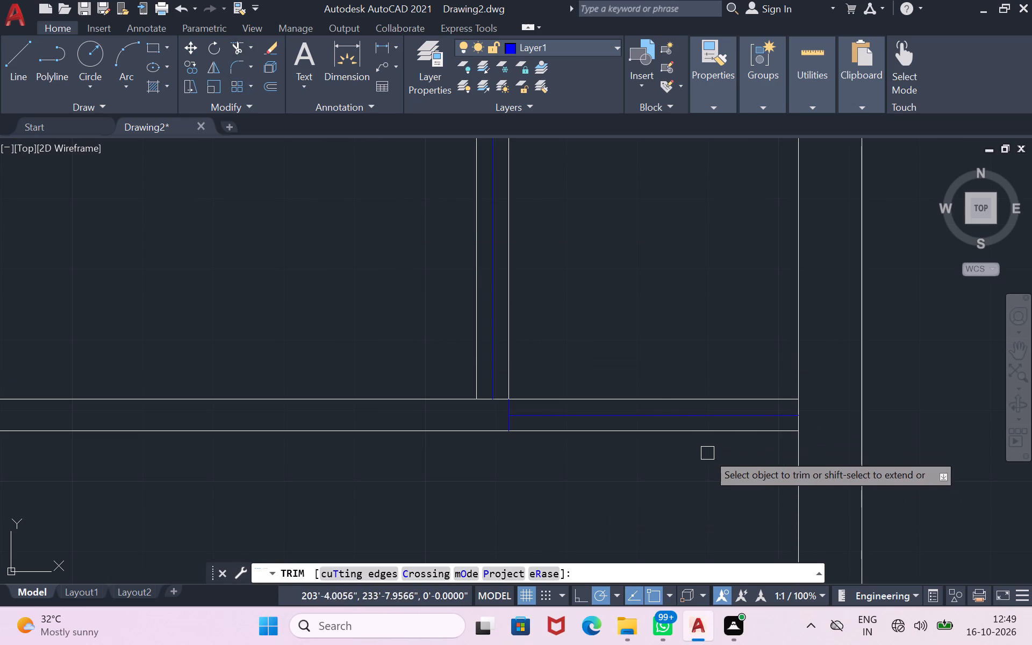
{"action": "left_click", "coordinate": [689, 428]}
{"action": "left_click", "coordinate": [690, 402]}
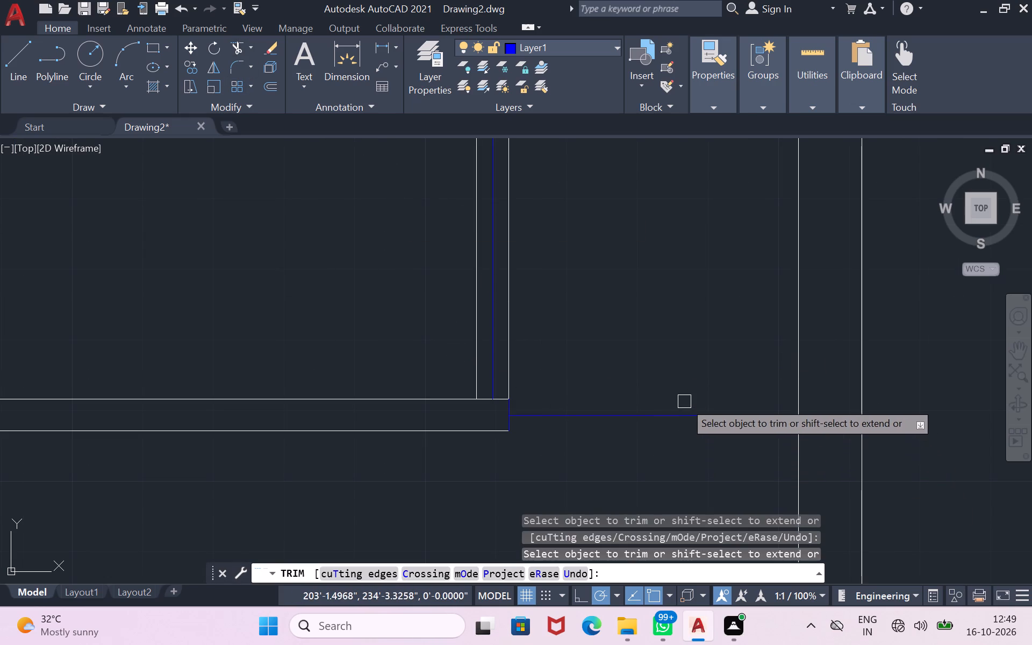
{"action": "left_click", "coordinate": [508, 365]}
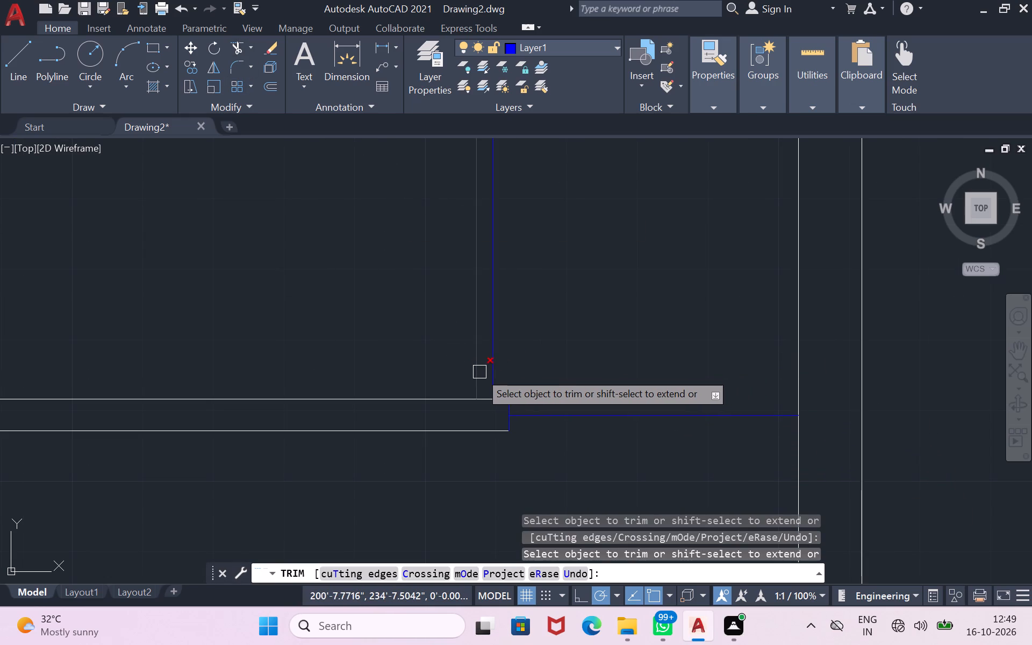
{"action": "left_click", "coordinate": [479, 372]}
{"action": "key", "text": "Return"}
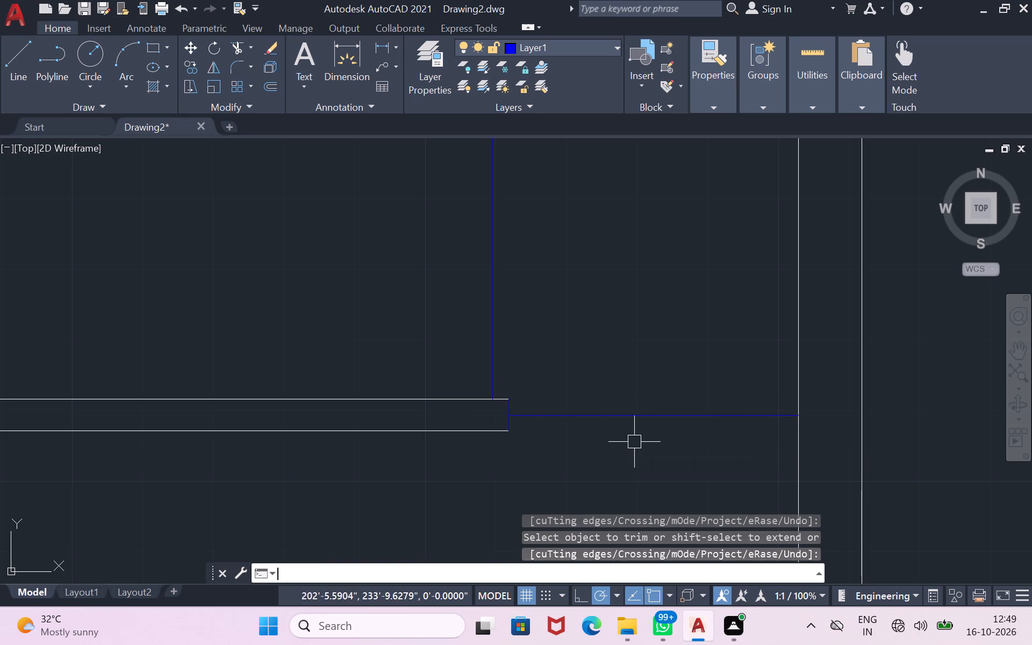
Draw the south window's two face lines from the wall end's corners to the east wall, on either side of its centre line.
{"action": "key", "text": "l"}
{"action": "key", "text": "Return"}
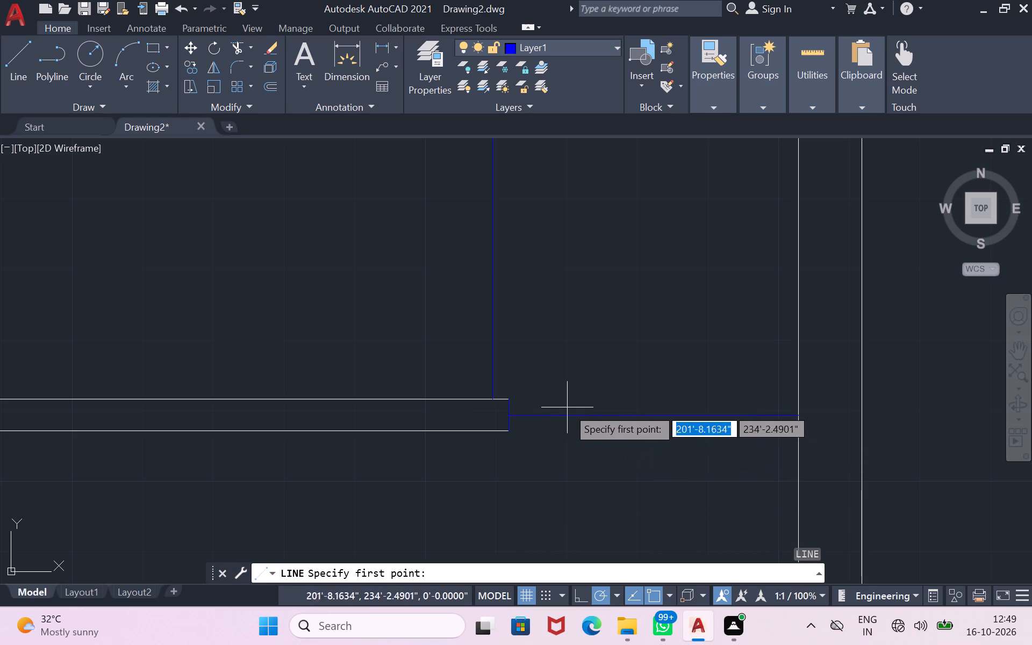
{"action": "left_click", "coordinate": [508, 402]}
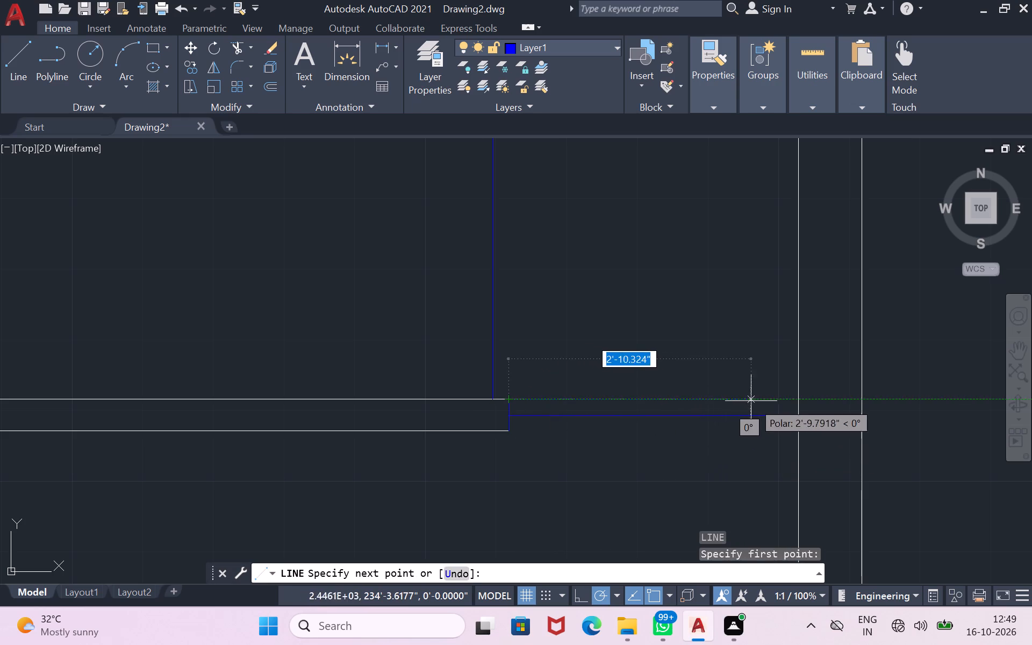
{"action": "left_click", "coordinate": [798, 402]}
{"action": "key", "text": "Return"}
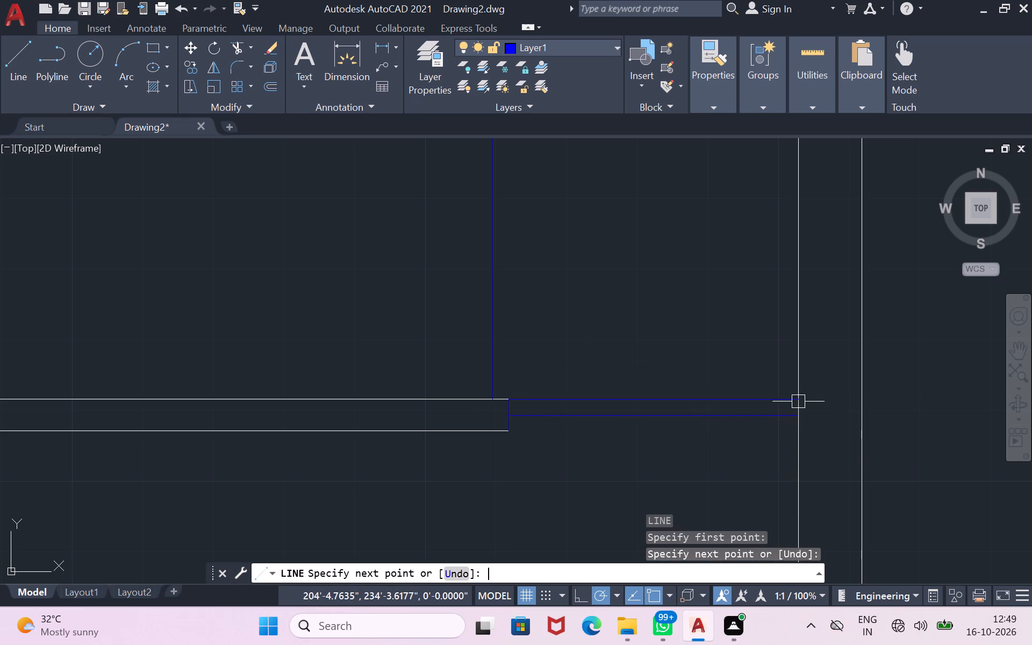
{"action": "key", "text": "Return"}
{"action": "left_click", "coordinate": [511, 429]}
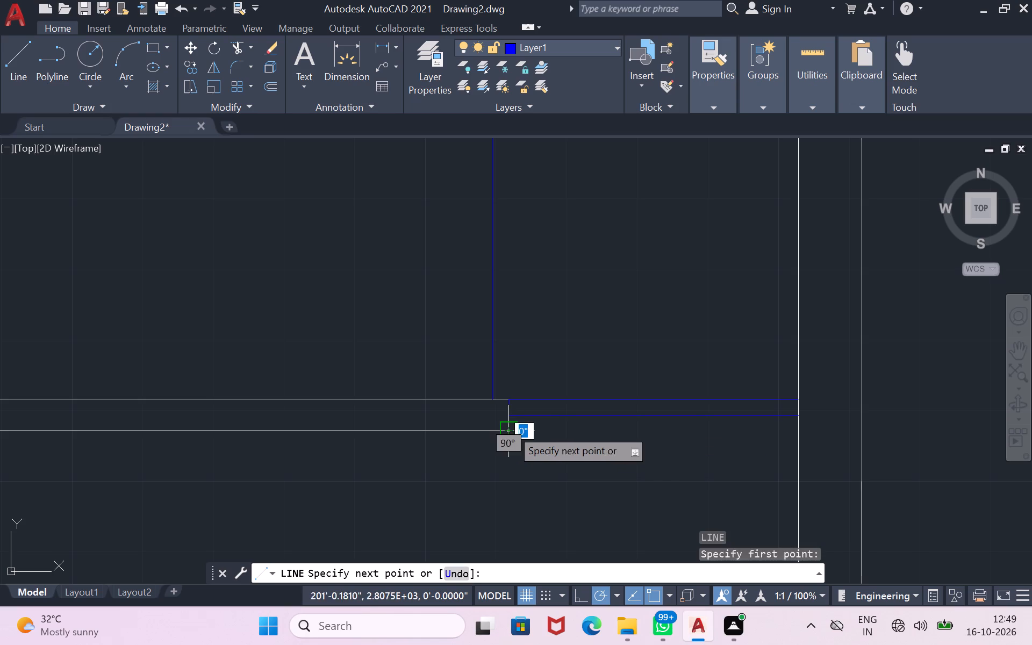
{"action": "left_click", "coordinate": [800, 433]}
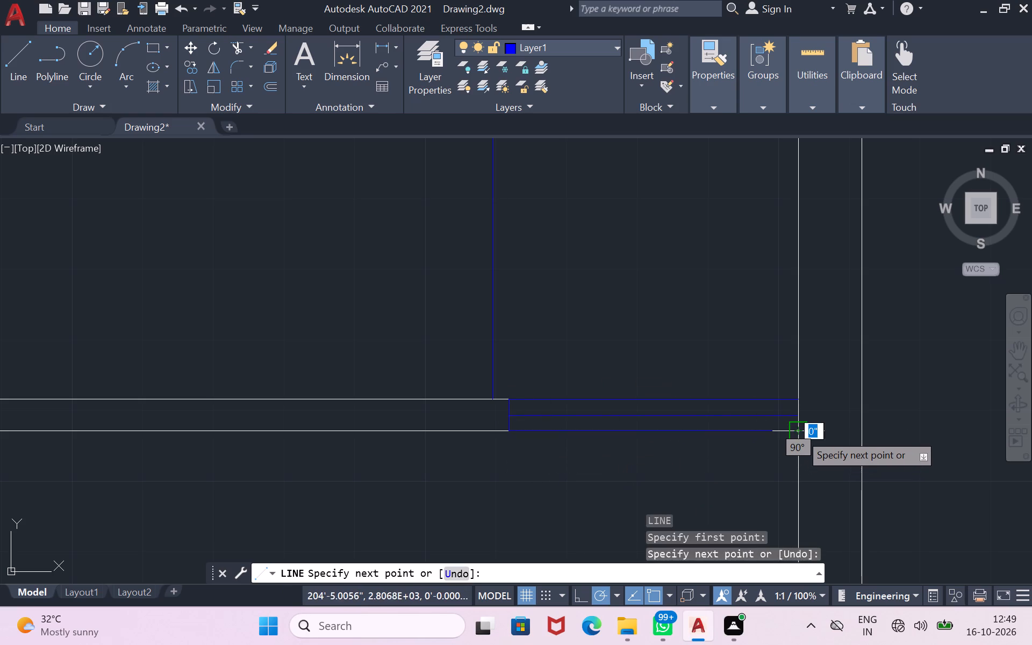
{"action": "key", "text": "Return"}
Draw the divider window's east face line from the north window's corner to the south window's corner.
{"action": "scroll", "coordinate": [800, 431], "scroll_direction": "down", "scroll_amount": 2}
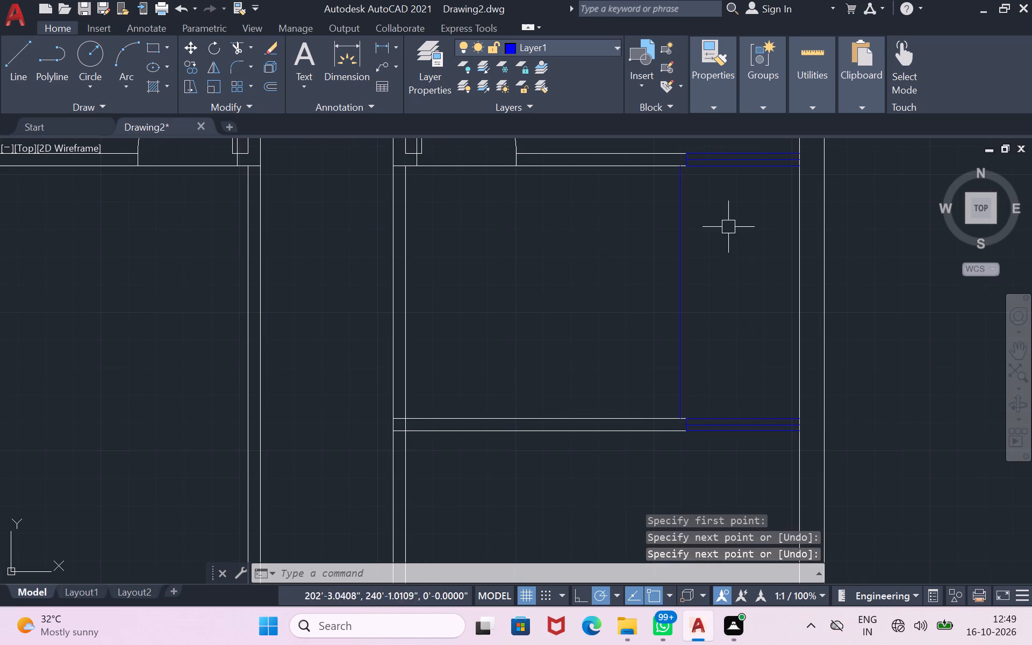
{"action": "scroll", "coordinate": [713, 156], "scroll_direction": "up", "scroll_amount": 2}
{"action": "scroll", "coordinate": [713, 156], "scroll_direction": "down", "scroll_amount": 2}
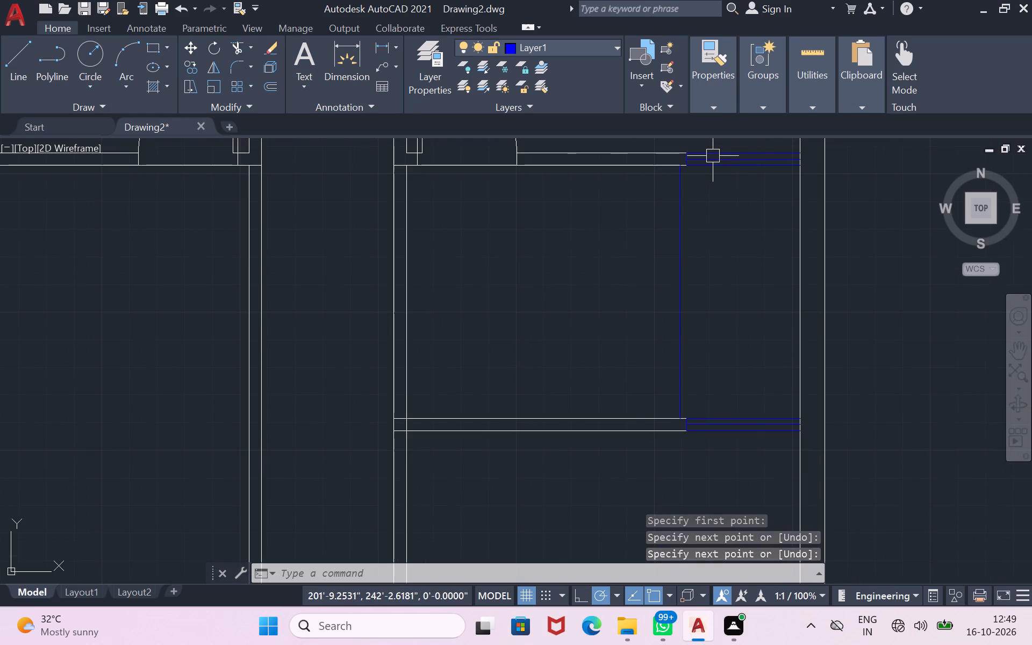
{"action": "key", "text": "l"}
{"action": "key", "text": "Return"}
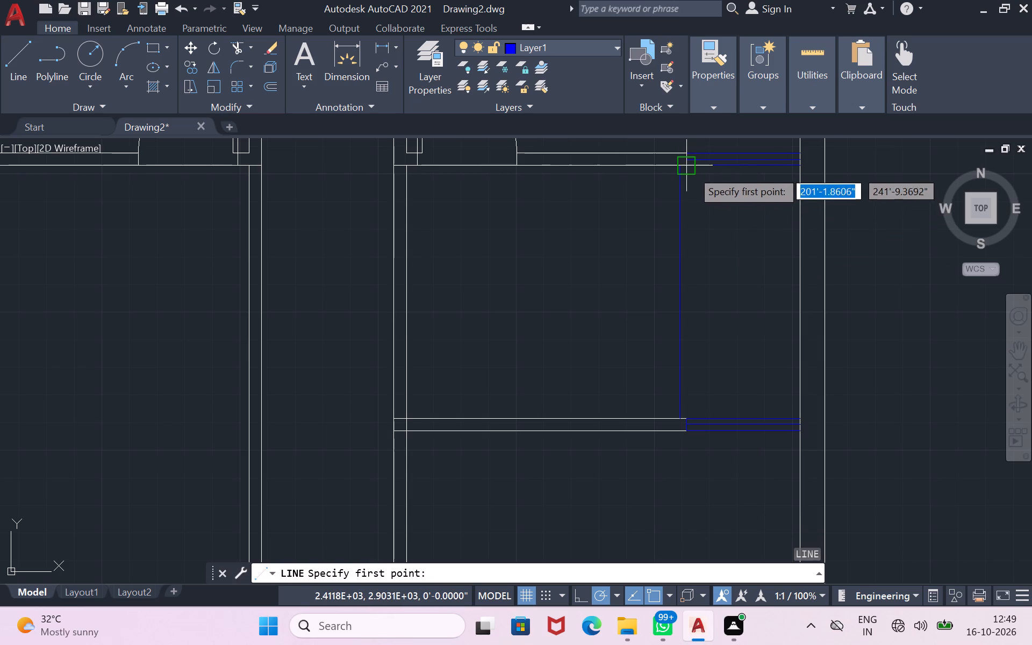
{"action": "left_click", "coordinate": [689, 169]}
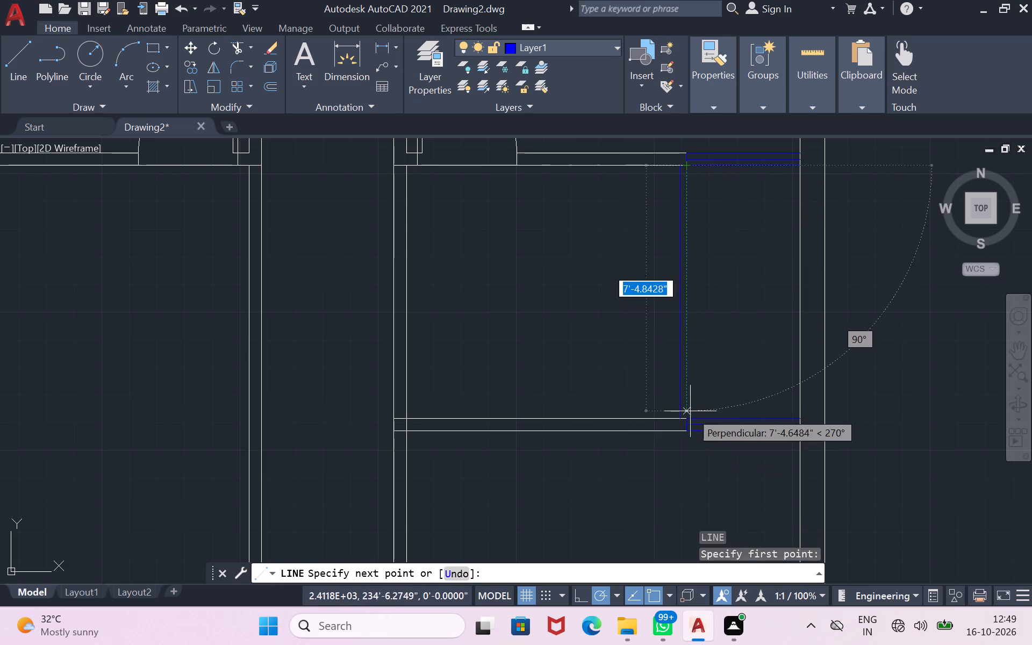
{"action": "scroll", "coordinate": [690, 411], "scroll_direction": "up", "scroll_amount": 2}
{"action": "left_click", "coordinate": [683, 429]}
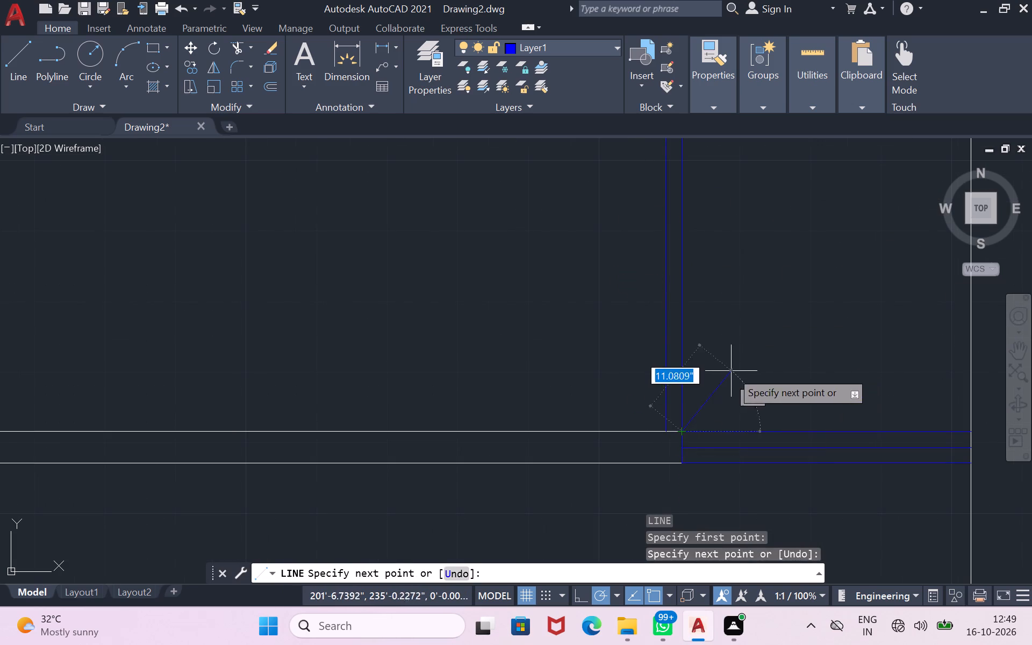
{"action": "key", "text": "Return"}
Draw a 4.5" line west from the divider window's north-east corner and continue it south to the south wall as the west face line.
{"action": "scroll", "coordinate": [743, 362], "scroll_direction": "down", "scroll_amount": 4}
{"action": "scroll", "coordinate": [736, 283], "scroll_direction": "up", "scroll_amount": 3}
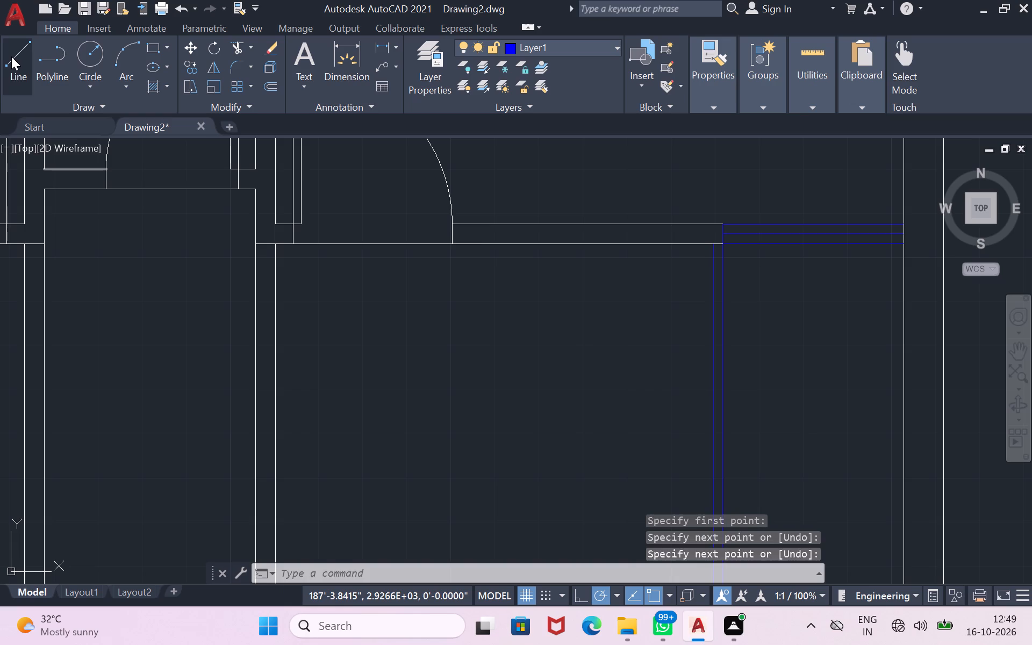
{"action": "left_click", "coordinate": [11, 56]}
{"action": "scroll", "coordinate": [707, 312], "scroll_direction": "down", "scroll_amount": 1}
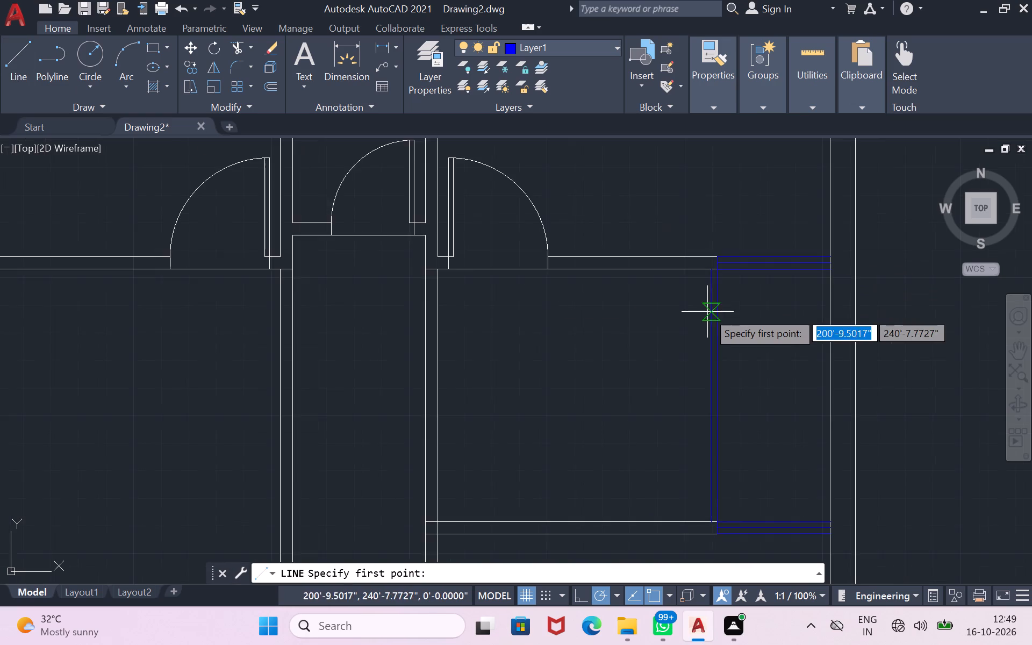
{"action": "scroll", "coordinate": [707, 312], "scroll_direction": "down", "scroll_amount": 1}
{"action": "scroll", "coordinate": [733, 461], "scroll_direction": "up", "scroll_amount": 2}
{"action": "scroll", "coordinate": [691, 426], "scroll_direction": "down", "scroll_amount": 1}
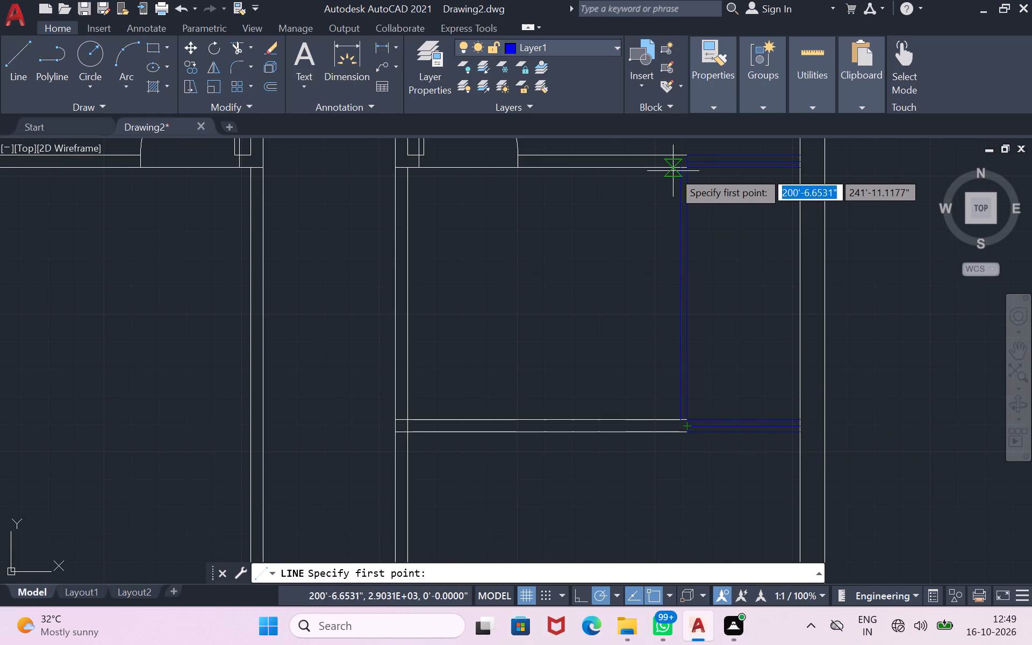
{"action": "scroll", "coordinate": [671, 173], "scroll_direction": "up", "scroll_amount": 2}
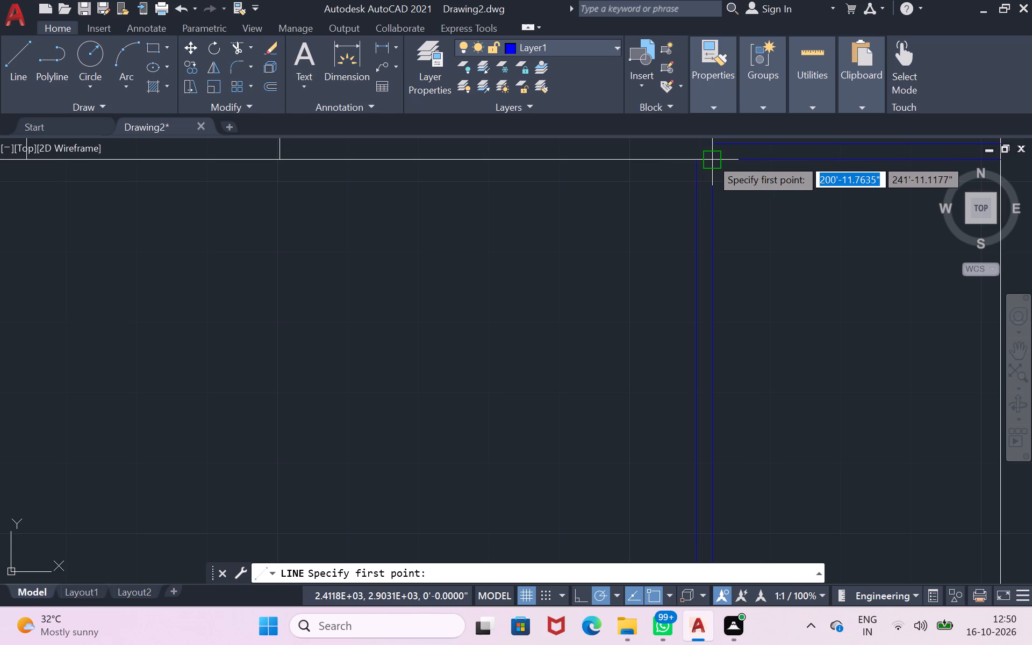
{"action": "left_click", "coordinate": [711, 158]}
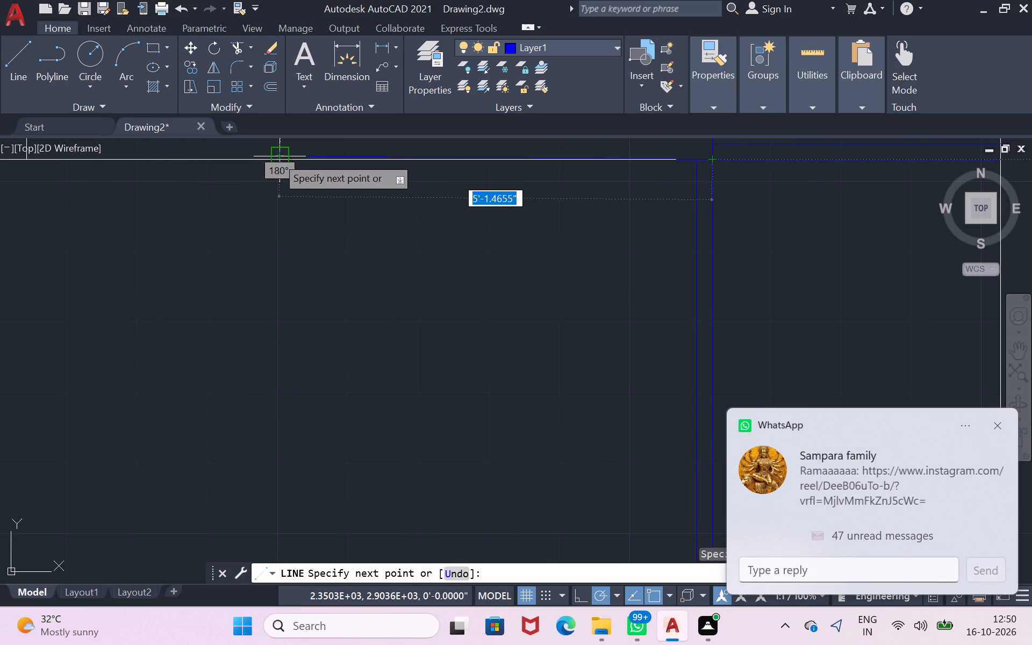
{"action": "type", "text": "4.5\""}
{"action": "key", "text": "Return"}
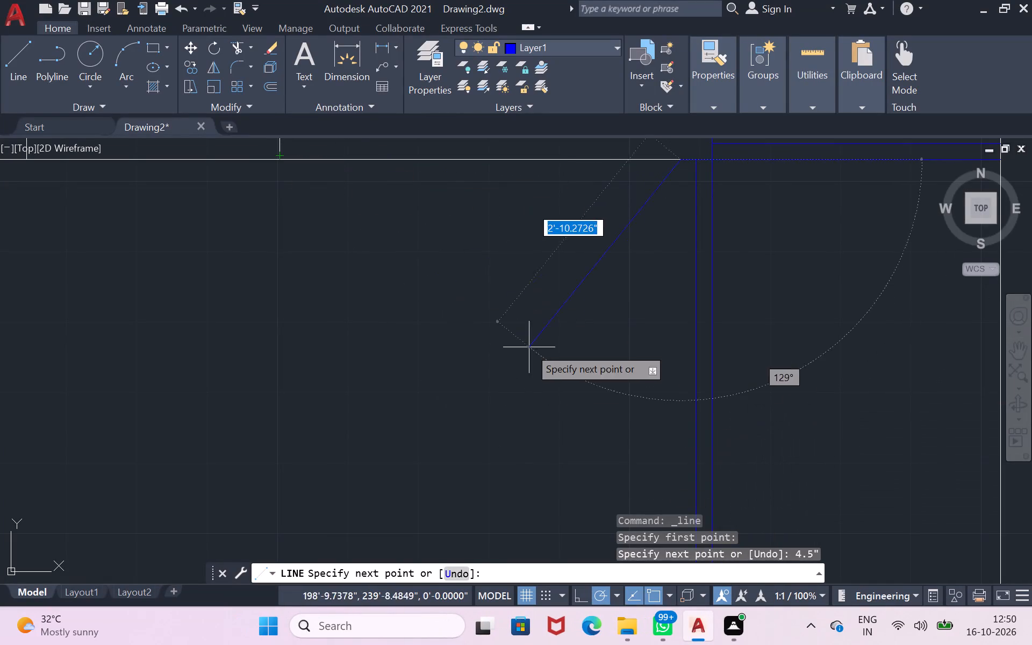
{"action": "scroll", "coordinate": [550, 379], "scroll_direction": "down", "scroll_amount": 2}
{"action": "scroll", "coordinate": [561, 545], "scroll_direction": "down", "scroll_amount": 2}
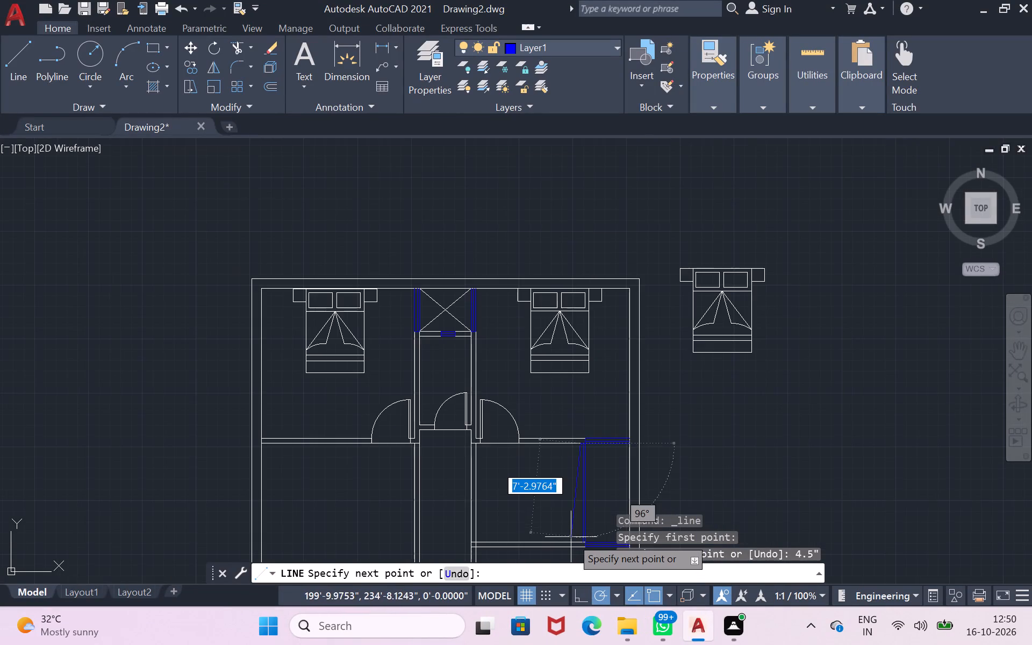
{"action": "scroll", "coordinate": [570, 548], "scroll_direction": "up", "scroll_amount": 4}
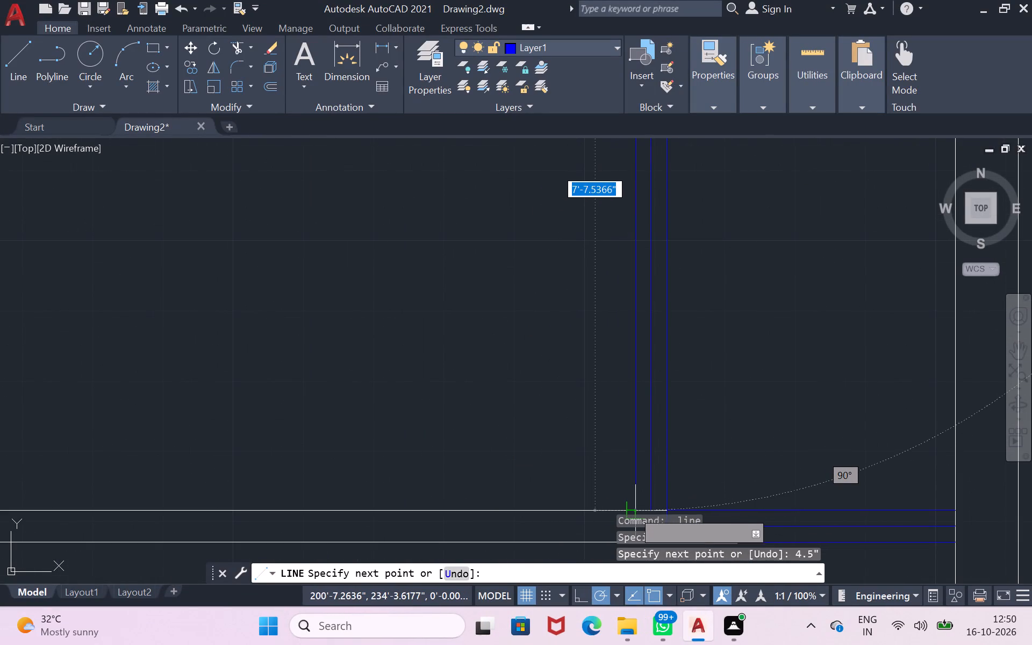
{"action": "left_click", "coordinate": [640, 513]}
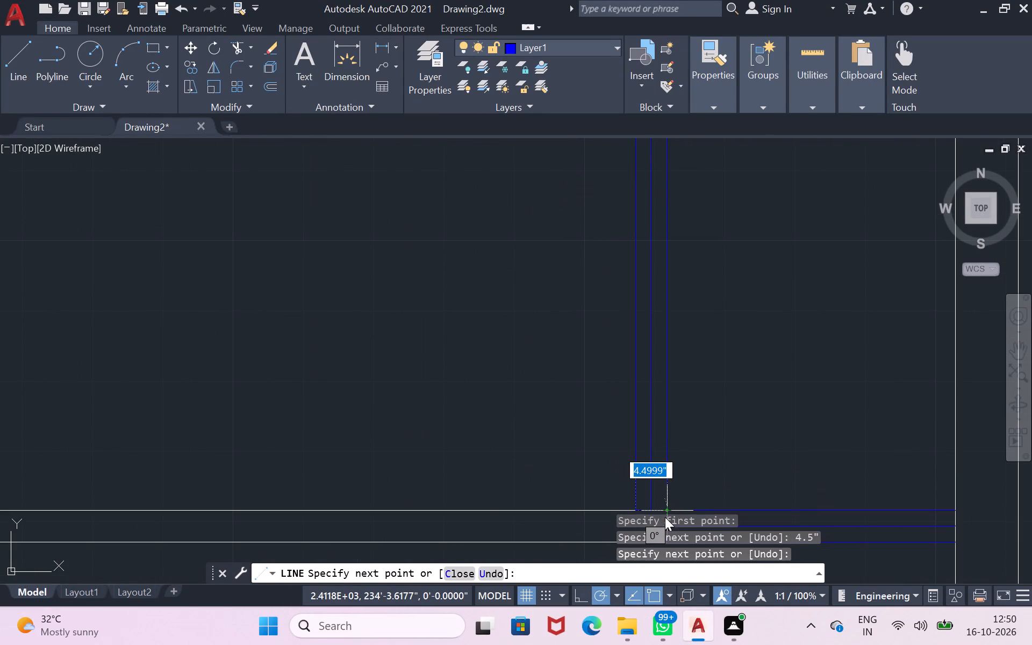
Continue the line east across the divider window's south end to the corner at its east face.
{"action": "scroll", "coordinate": [661, 517], "scroll_direction": "up", "scroll_amount": 4}
{"action": "scroll", "coordinate": [683, 465], "scroll_direction": "down", "scroll_amount": 2}
{"action": "scroll", "coordinate": [677, 501], "scroll_direction": "up", "scroll_amount": 1}
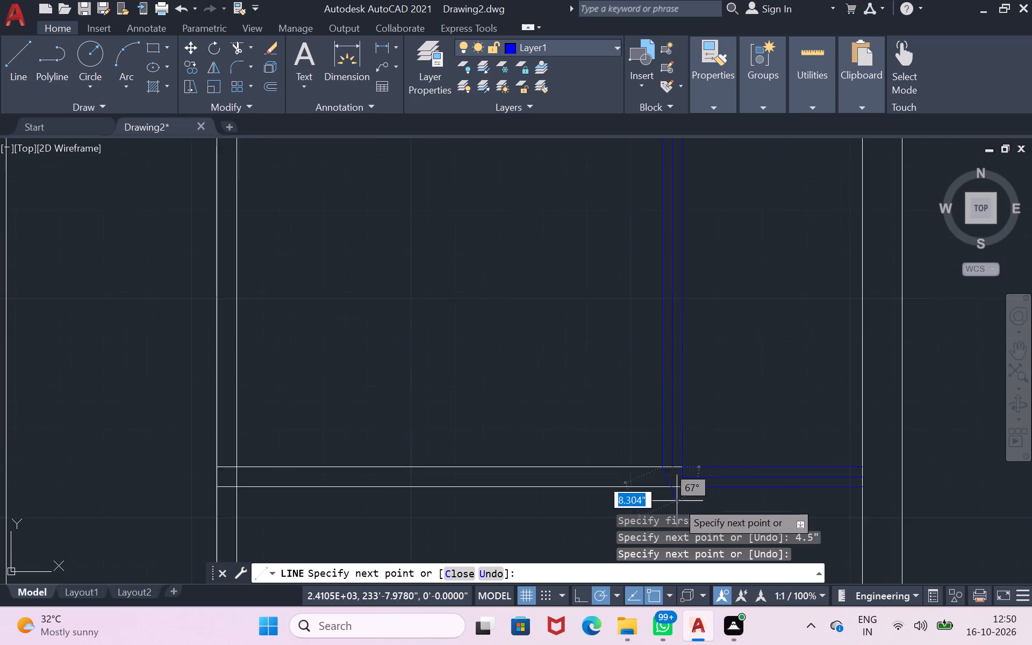
{"action": "scroll", "coordinate": [677, 501], "scroll_direction": "up", "scroll_amount": 3}
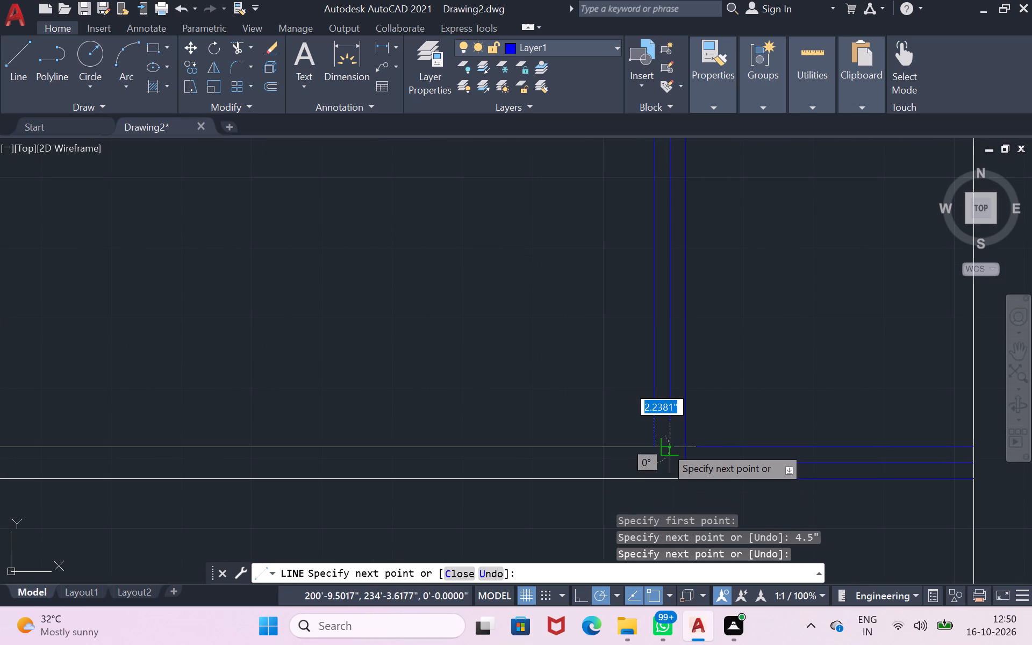
{"action": "scroll", "coordinate": [685, 440], "scroll_direction": "up", "scroll_amount": 2}
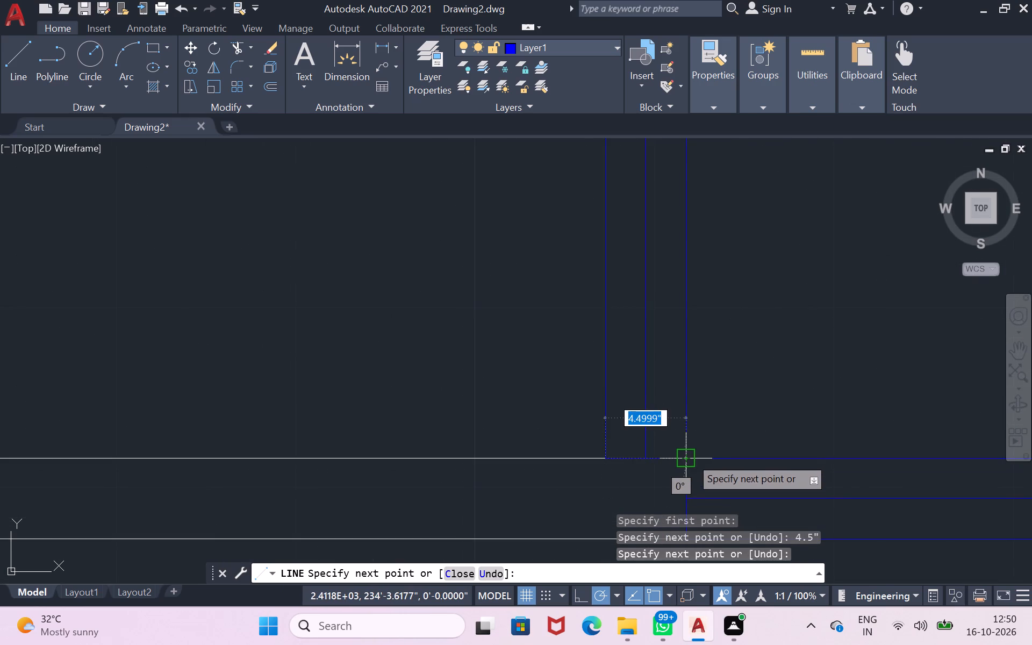
{"action": "left_click", "coordinate": [690, 457]}
{"action": "key", "text": "Return"}
Delete the slightly slanted line across the divider window's north end.
{"action": "scroll", "coordinate": [718, 434], "scroll_direction": "down", "scroll_amount": 2}
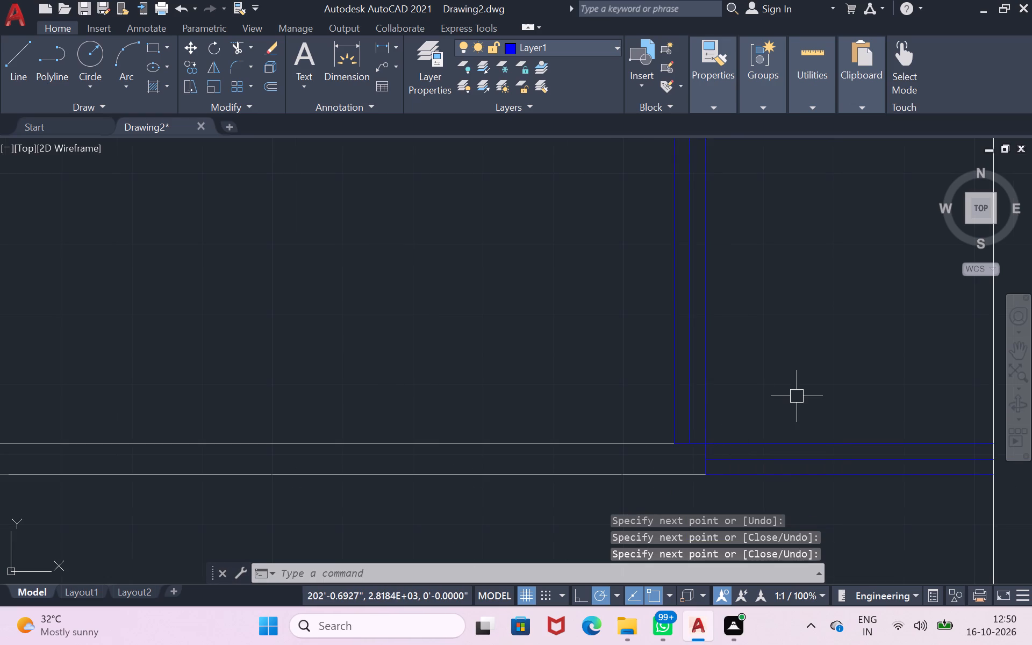
{"action": "scroll", "coordinate": [917, 349], "scroll_direction": "down", "scroll_amount": 2}
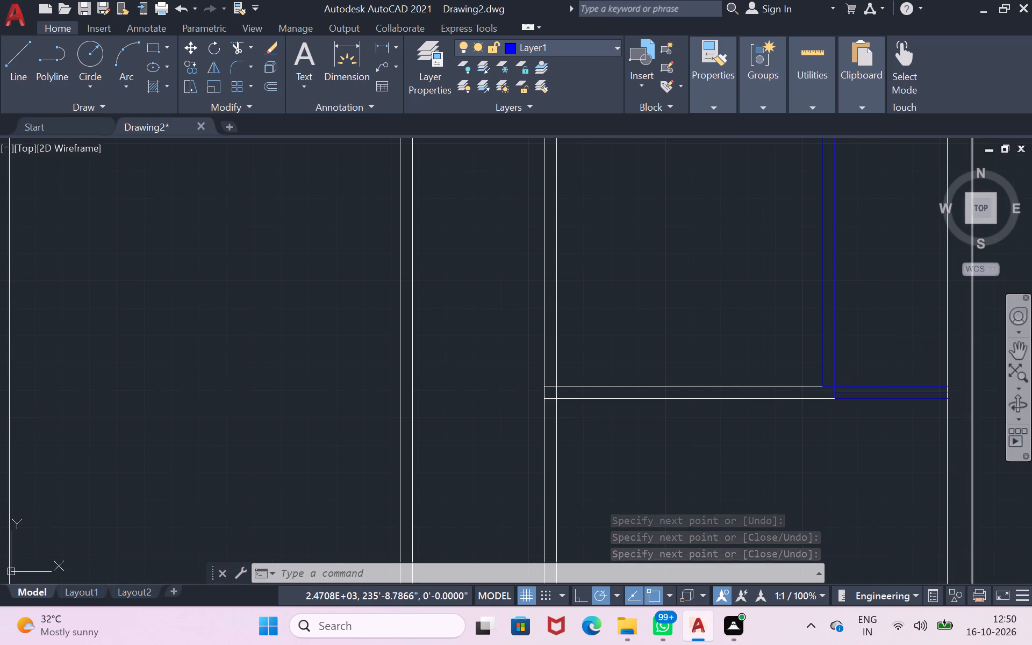
{"action": "left_click", "coordinate": [1025, 342]}
{"action": "left_click_drag", "start_coordinate": [915, 331], "coordinate": [660, 505]}
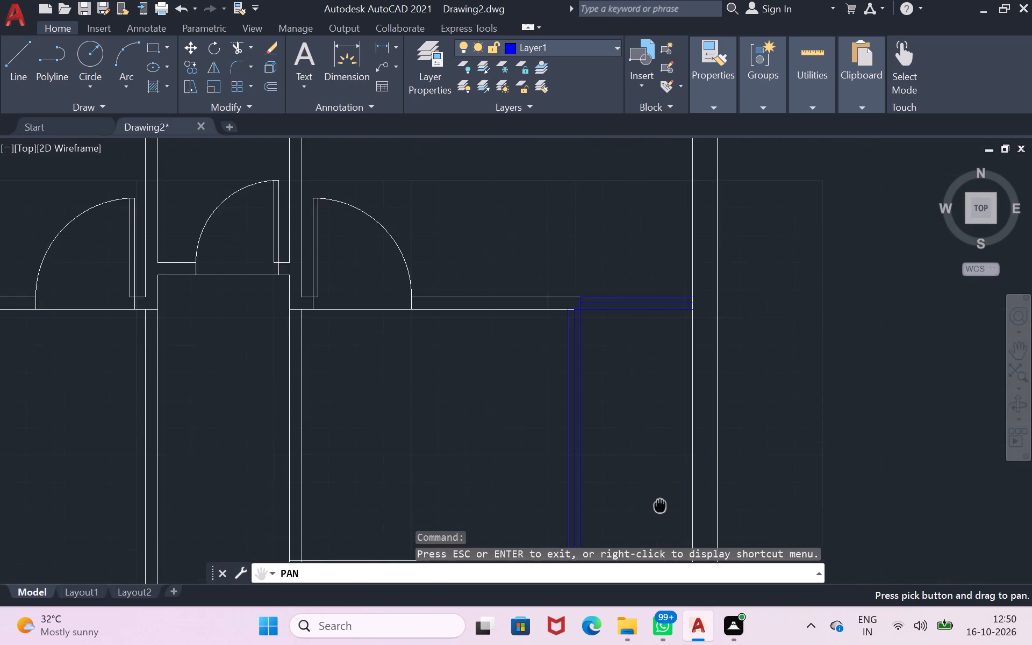
{"action": "left_click_drag", "start_coordinate": [660, 505], "coordinate": [655, 405]}
{"action": "scroll", "coordinate": [501, 197], "scroll_direction": "up", "scroll_amount": 2}
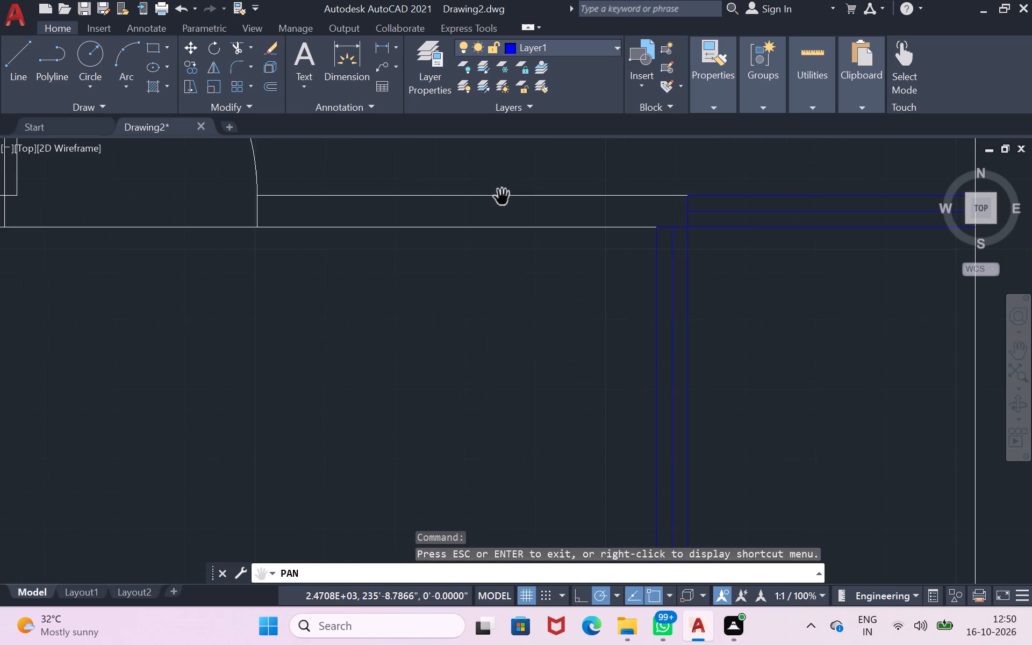
{"action": "scroll", "coordinate": [743, 225], "scroll_direction": "up", "scroll_amount": 2}
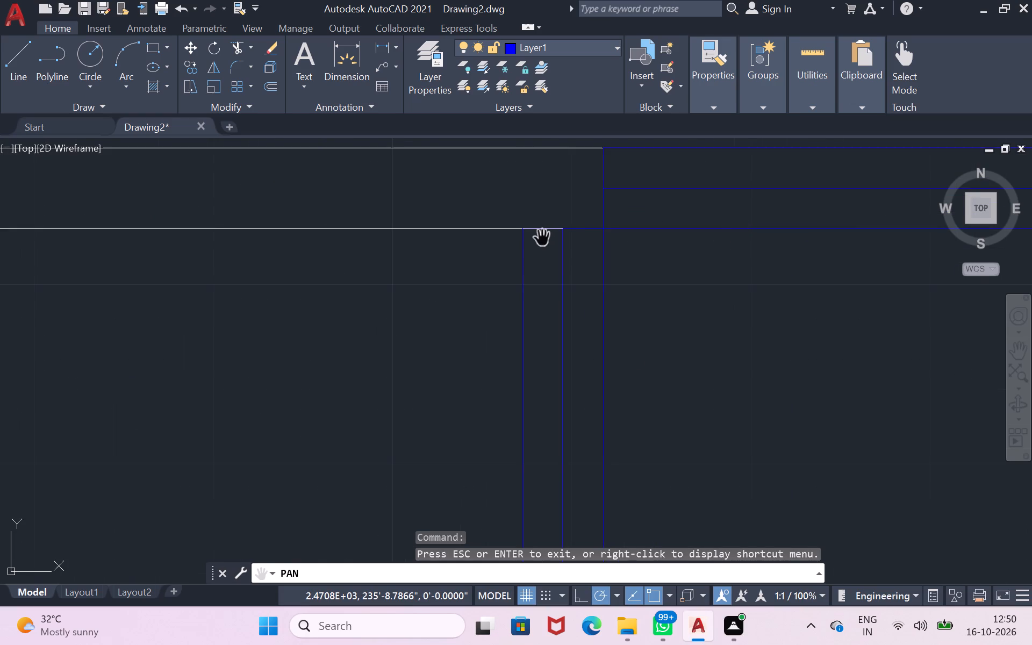
{"action": "scroll", "coordinate": [542, 238], "scroll_direction": "up", "scroll_amount": 3}
{"action": "key", "text": "Escape"}
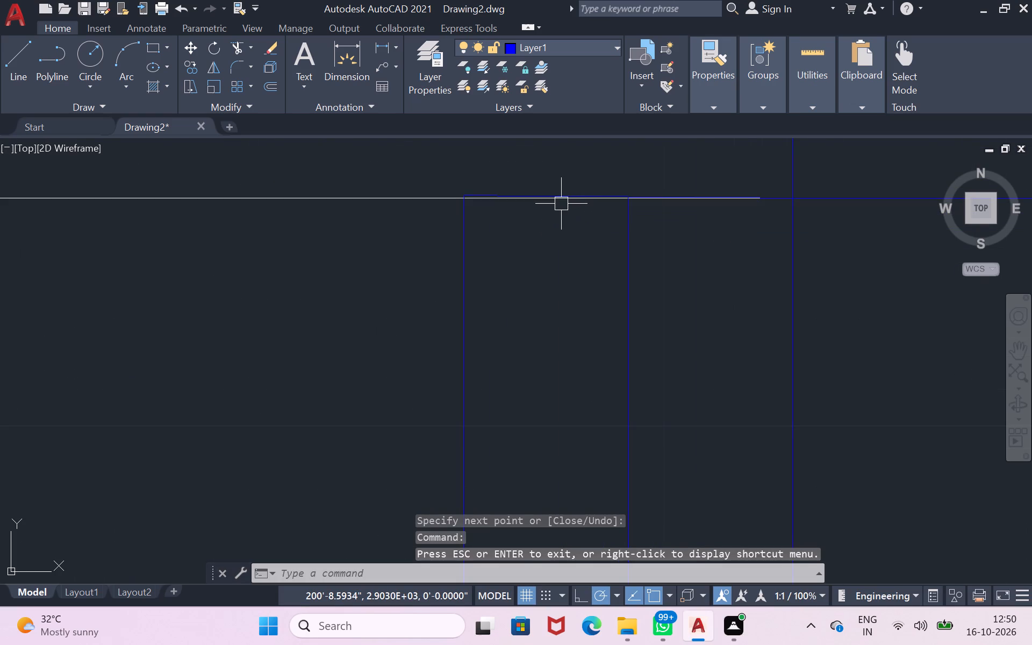
{"action": "left_click", "coordinate": [531, 199]}
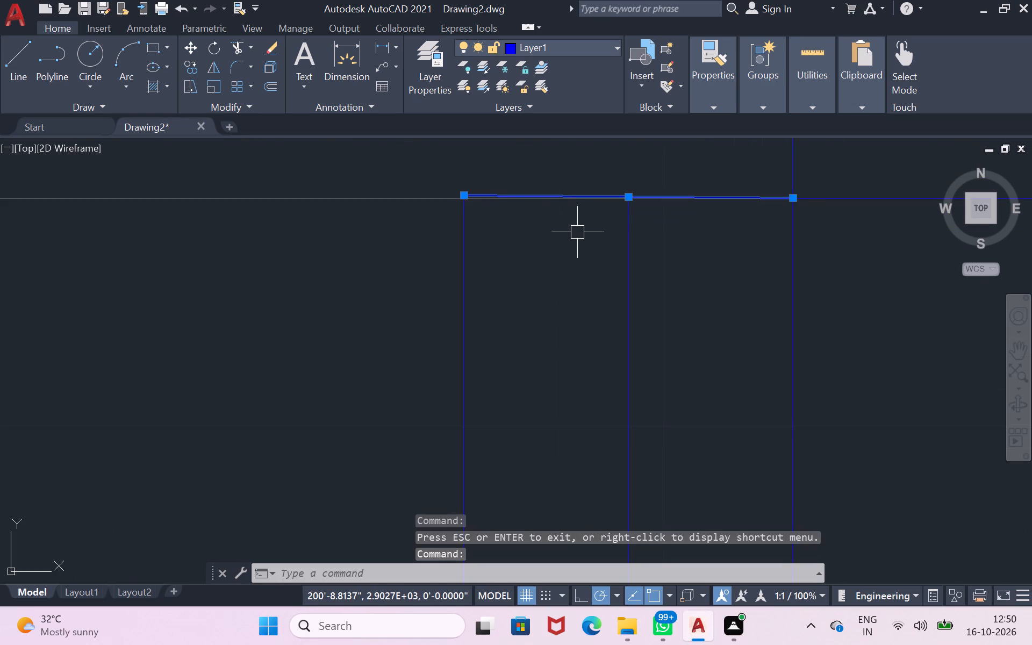
{"action": "key", "text": "Delete"}
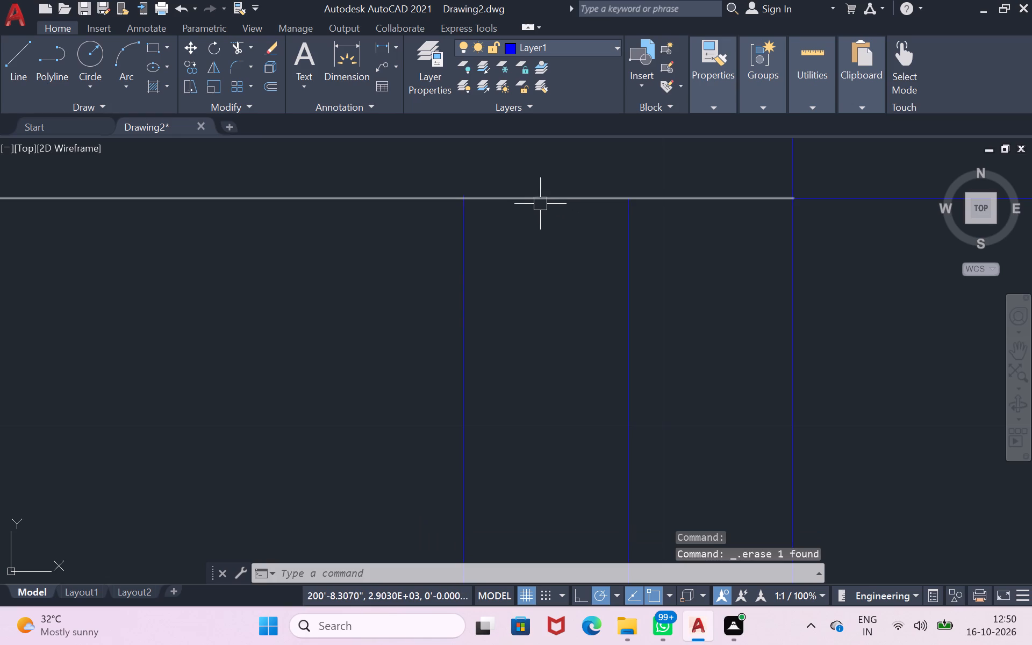
Trim the north wall line between the divider window's two face lines and the west face line's stub above the wall.
{"action": "left_click", "coordinate": [532, 198]}
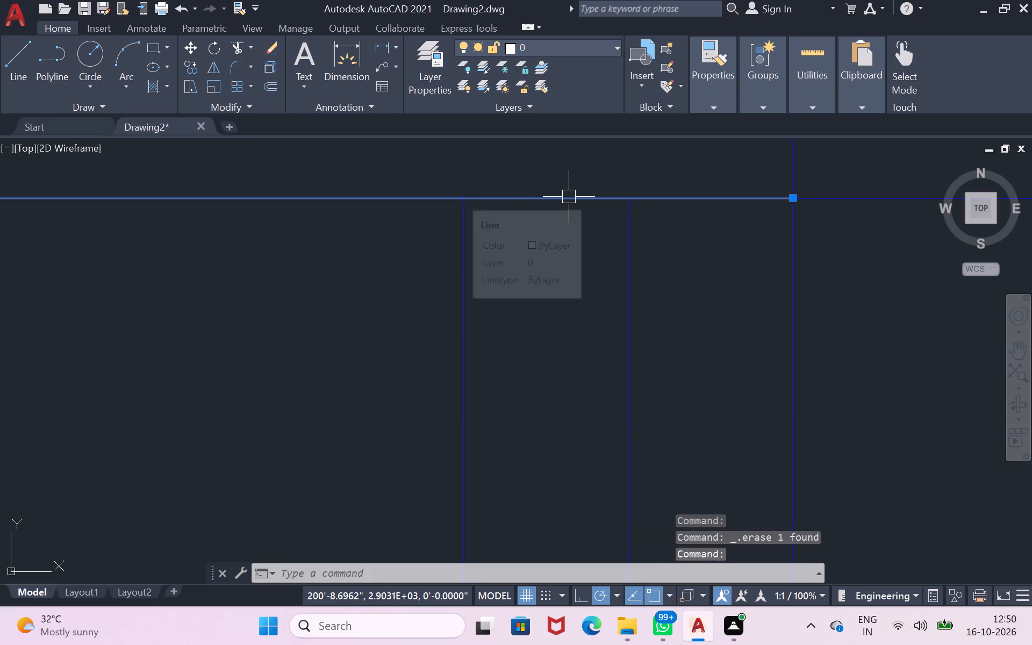
{"action": "key", "text": "Escape"}
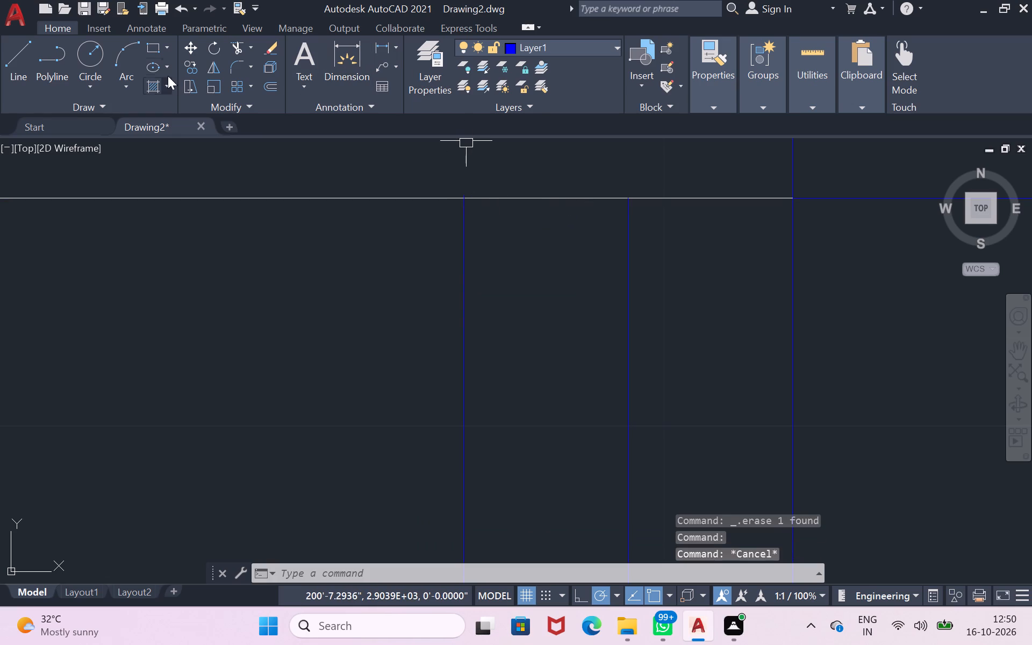
{"action": "left_click", "coordinate": [233, 40]}
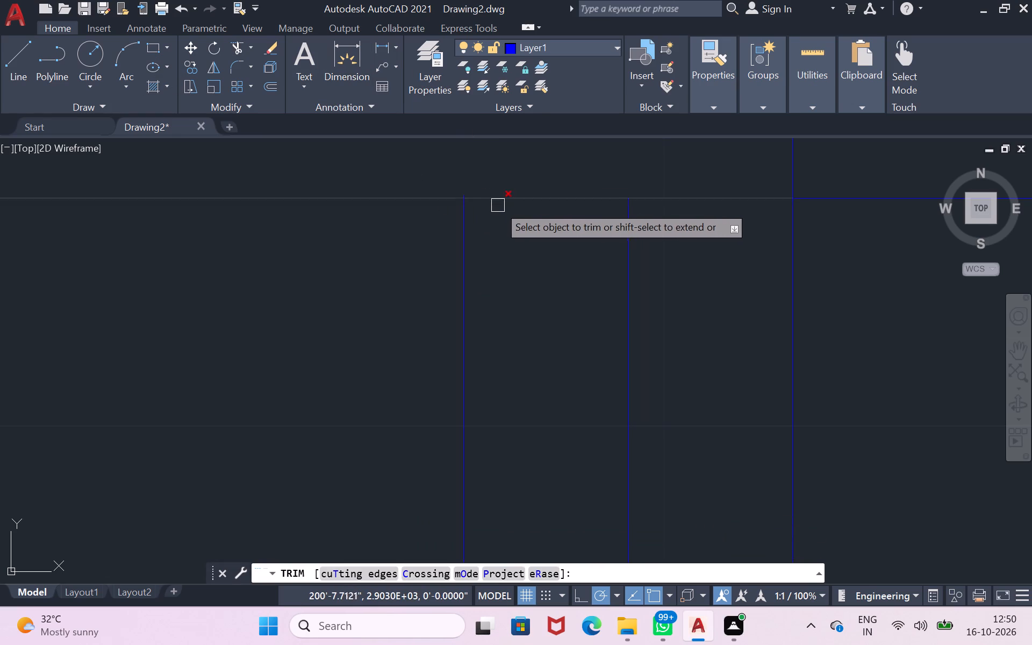
{"action": "left_click", "coordinate": [500, 202]}
{"action": "left_click", "coordinate": [669, 197]}
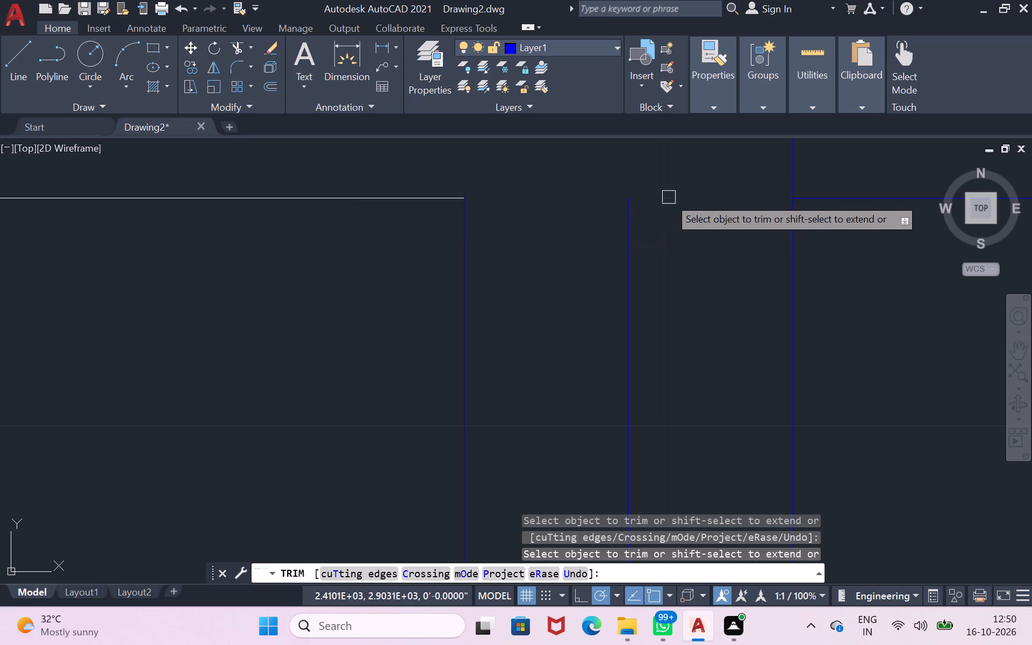
{"action": "scroll", "coordinate": [475, 182], "scroll_direction": "up", "scroll_amount": 3}
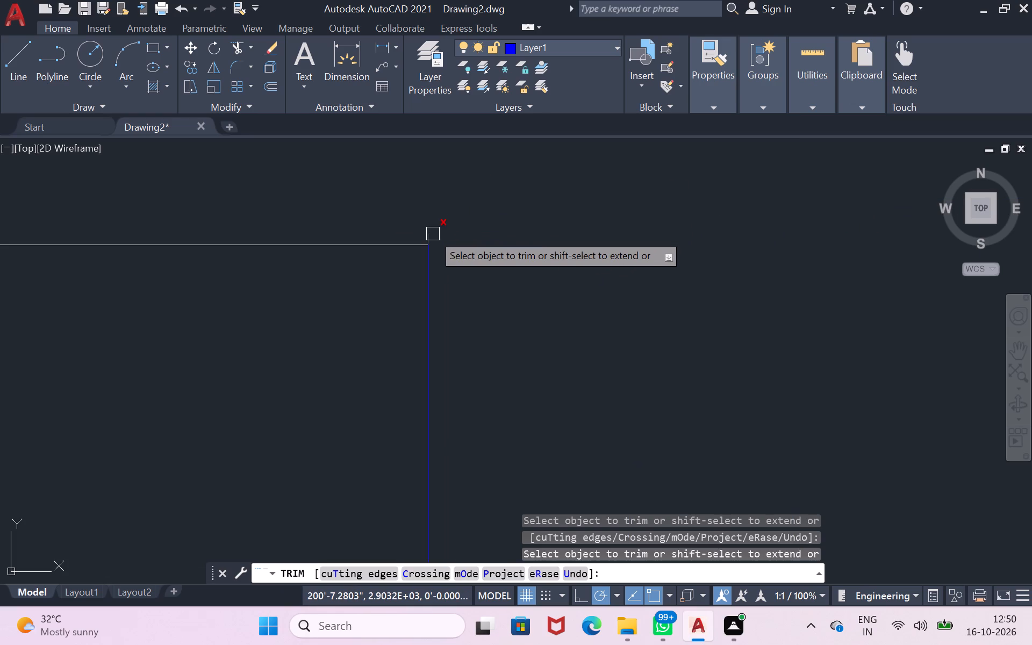
{"action": "left_click", "coordinate": [433, 234]}
{"action": "scroll", "coordinate": [477, 232], "scroll_direction": "down", "scroll_amount": 2}
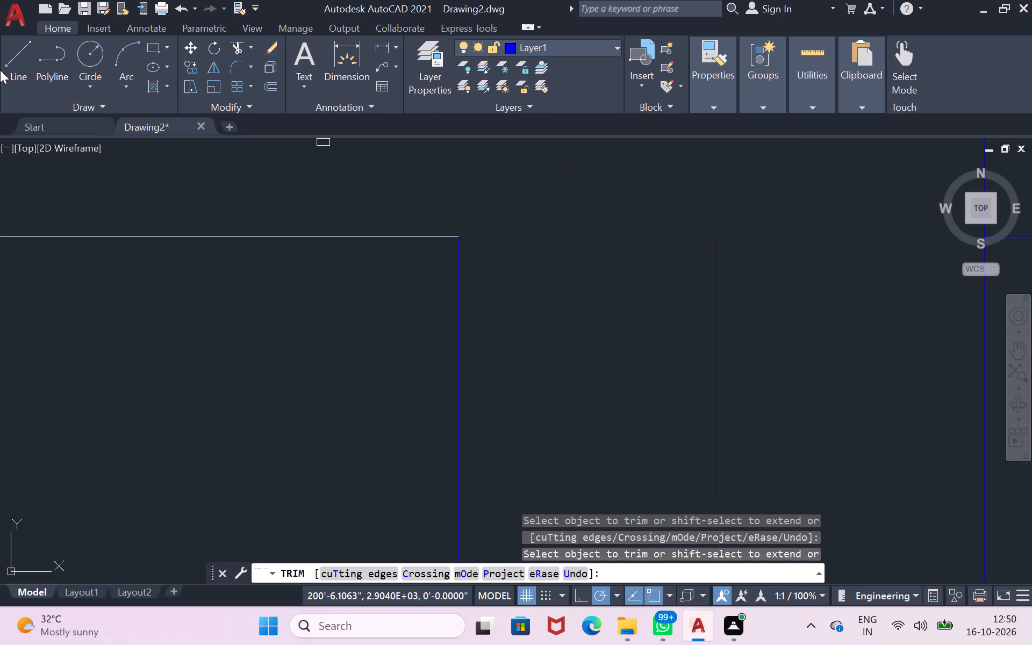
Draw a line across the divider window's north end from the east face corner to the top of the west face line.
{"action": "left_click", "coordinate": [10, 63]}
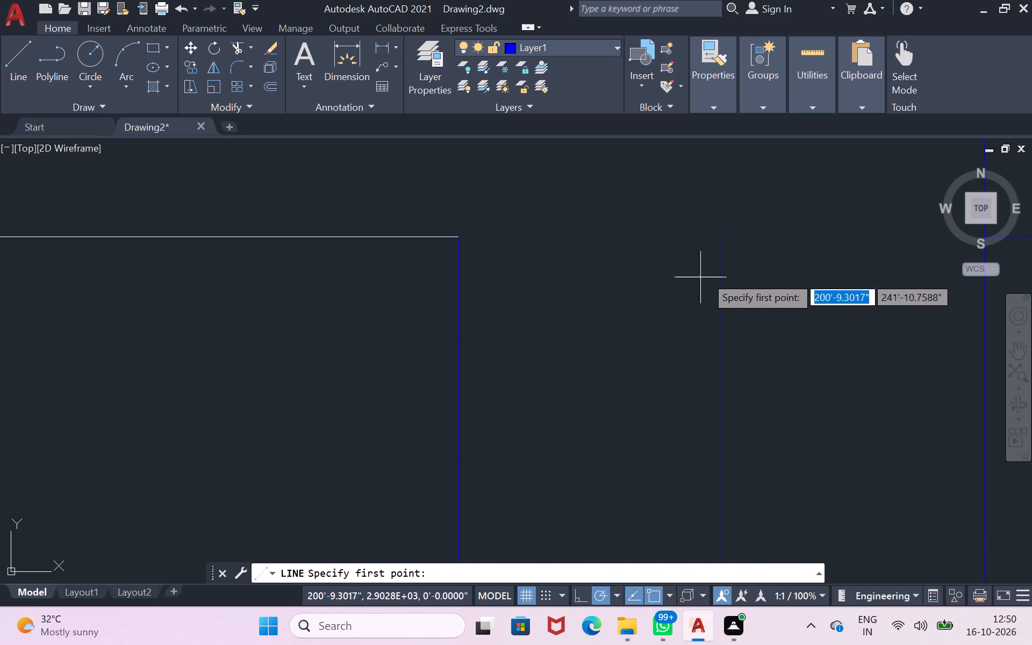
{"action": "scroll", "coordinate": [746, 274], "scroll_direction": "down", "scroll_amount": 1}
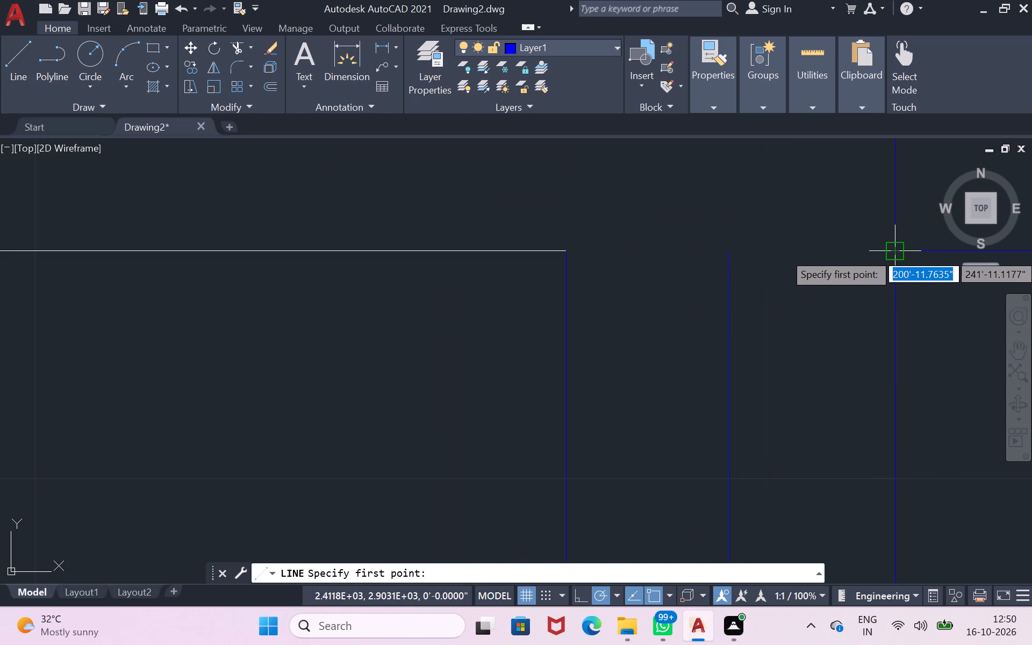
{"action": "left_click", "coordinate": [896, 253]}
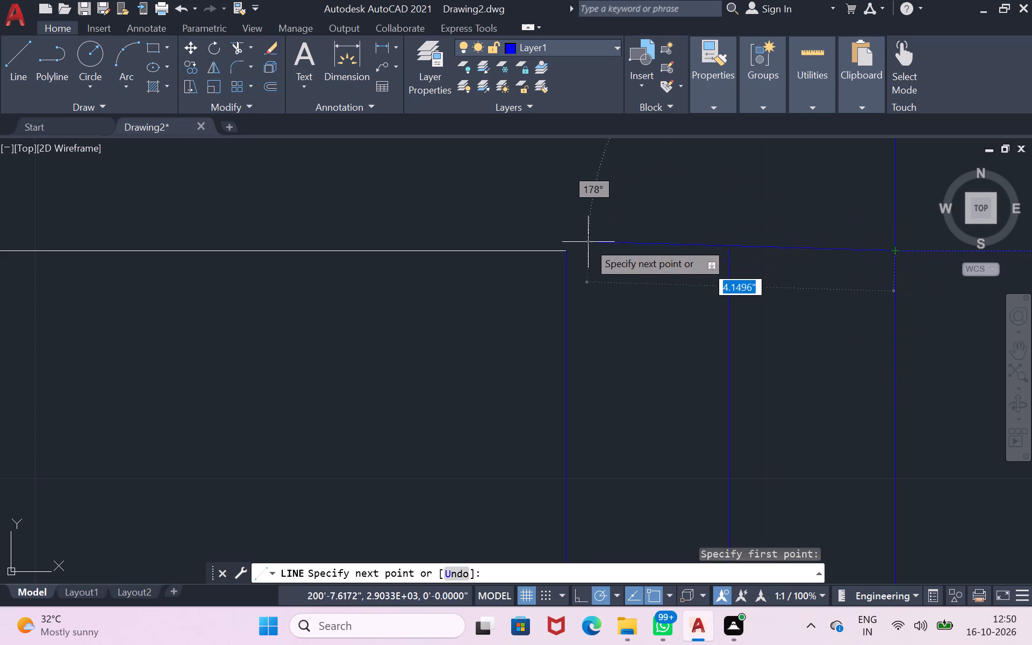
{"action": "left_click", "coordinate": [566, 253]}
{"action": "key", "text": "Return"}
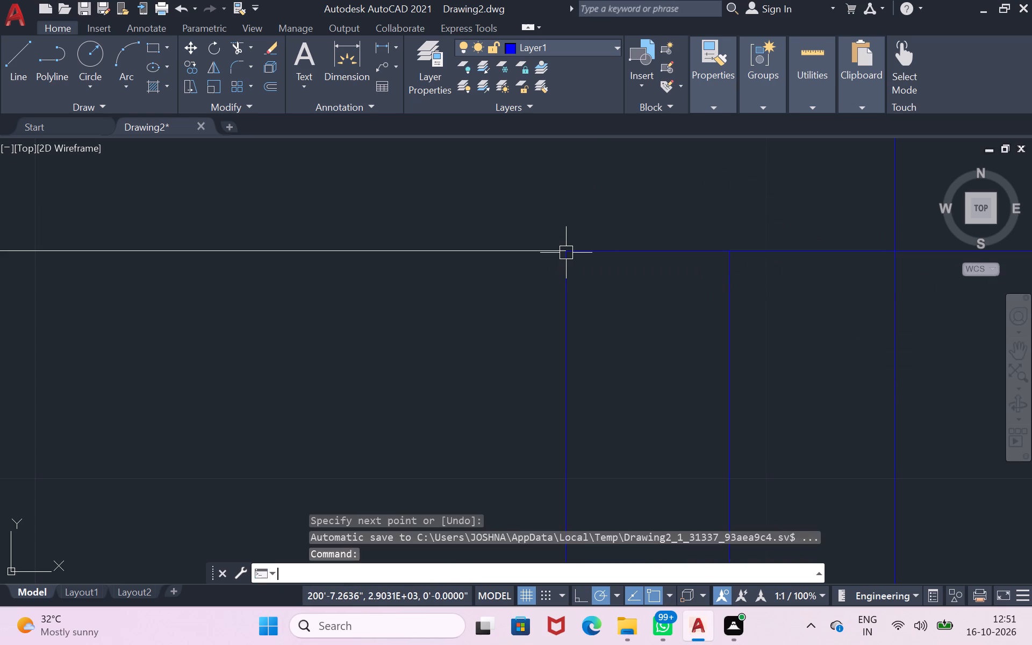
Make layer 0 the current layer.
{"action": "scroll", "coordinate": [592, 246], "scroll_direction": "down", "scroll_amount": 2}
{"action": "scroll", "coordinate": [840, 299], "scroll_direction": "down", "scroll_amount": 2}
{"action": "scroll", "coordinate": [911, 333], "scroll_direction": "down", "scroll_amount": 1}
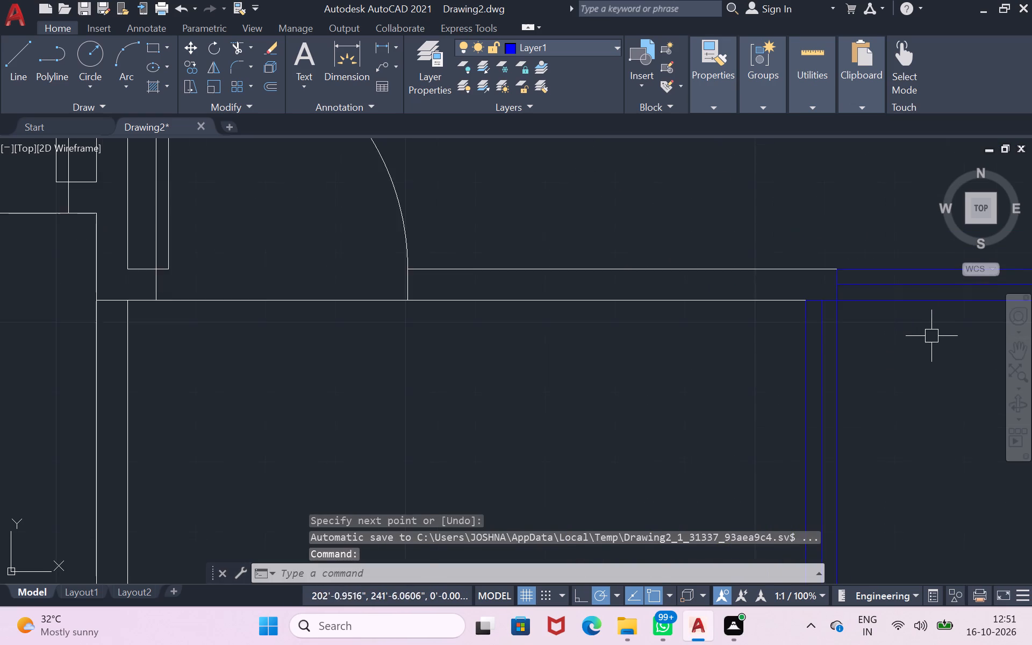
{"action": "scroll", "coordinate": [933, 335], "scroll_direction": "down", "scroll_amount": 1}
{"action": "left_click", "coordinate": [1012, 355]}
{"action": "left_click_drag", "start_coordinate": [945, 422], "coordinate": [903, 362]}
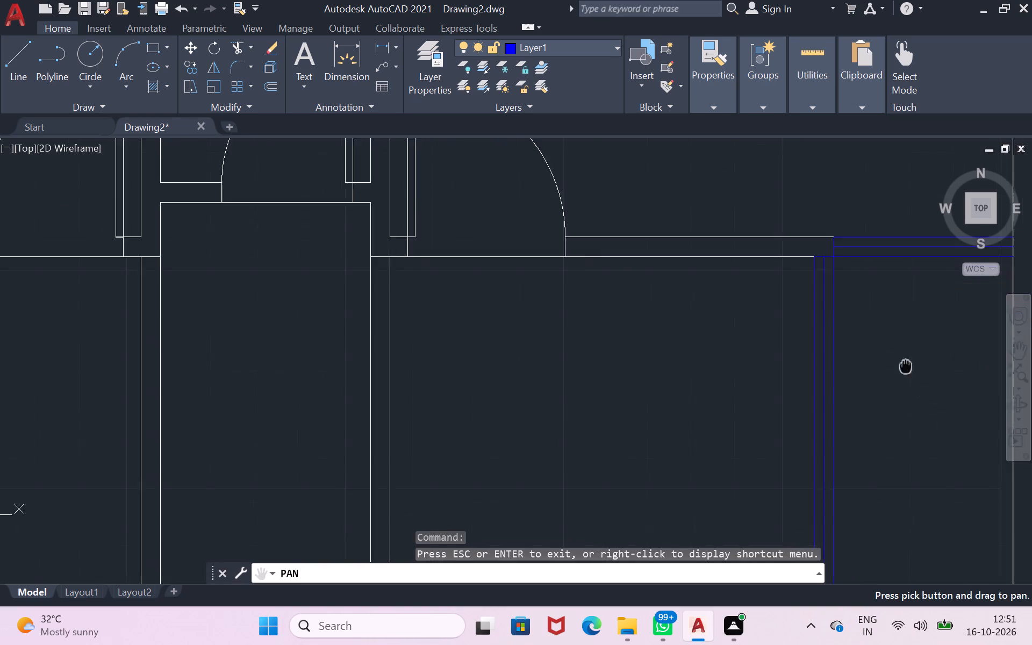
{"action": "left_click_drag", "start_coordinate": [903, 362], "coordinate": [833, 274]}
{"action": "scroll", "coordinate": [833, 274], "scroll_direction": "down", "scroll_amount": 1}
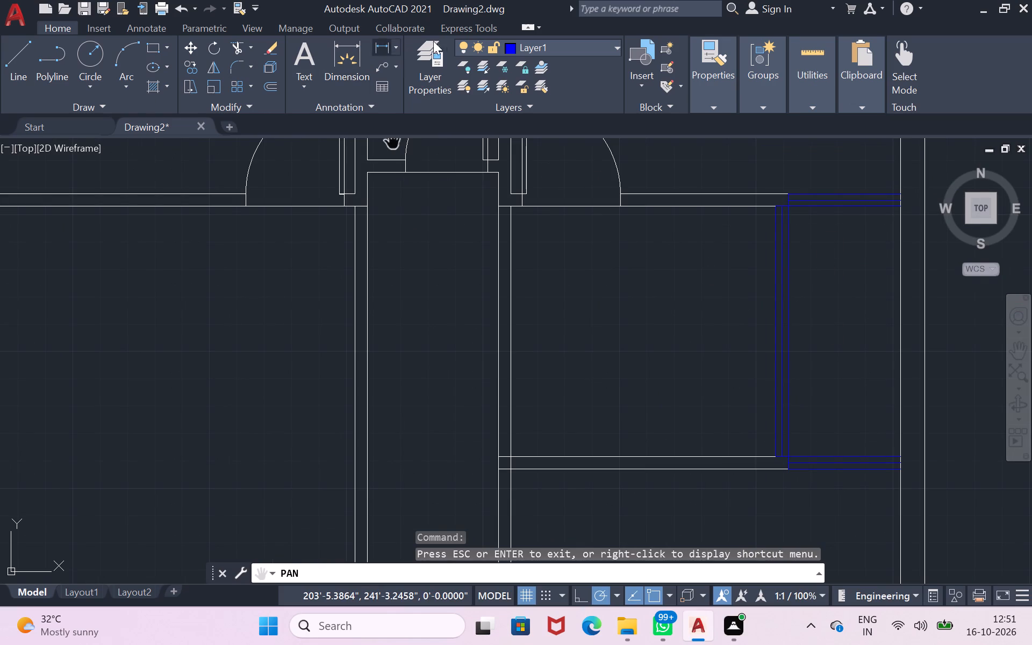
{"action": "left_click", "coordinate": [551, 42]}
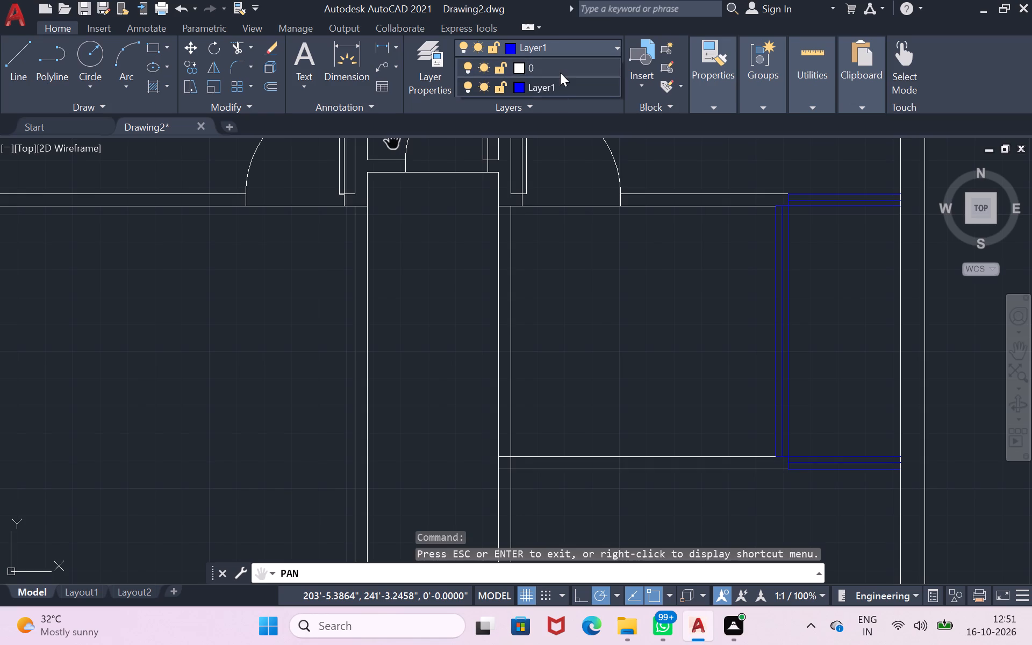
{"action": "left_click", "coordinate": [560, 73]}
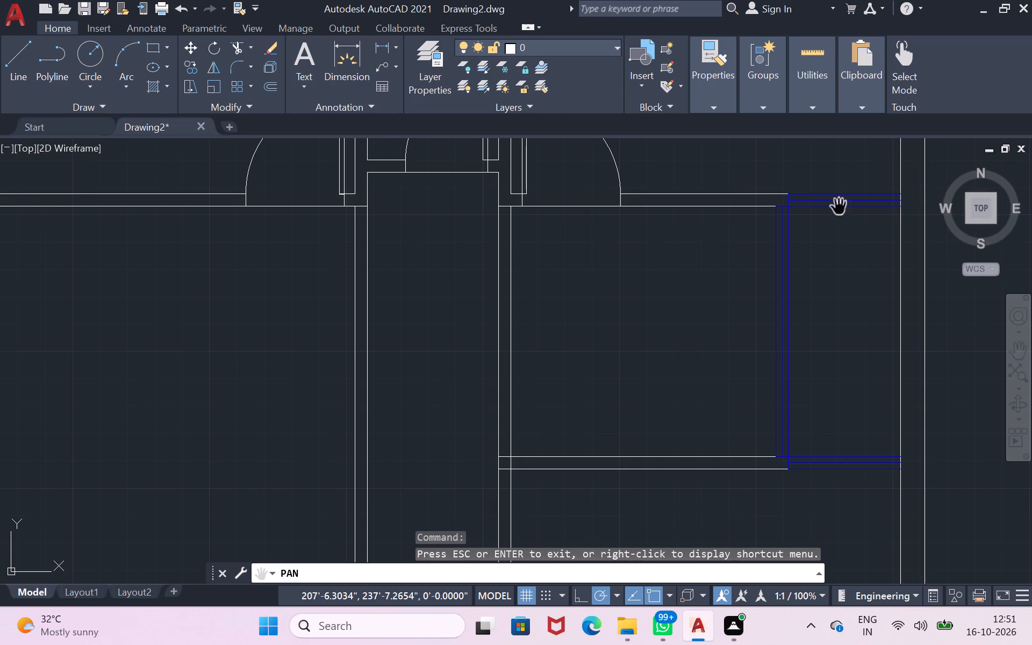
{"action": "key", "text": "grave"}
{"action": "key", "text": "Escape"}
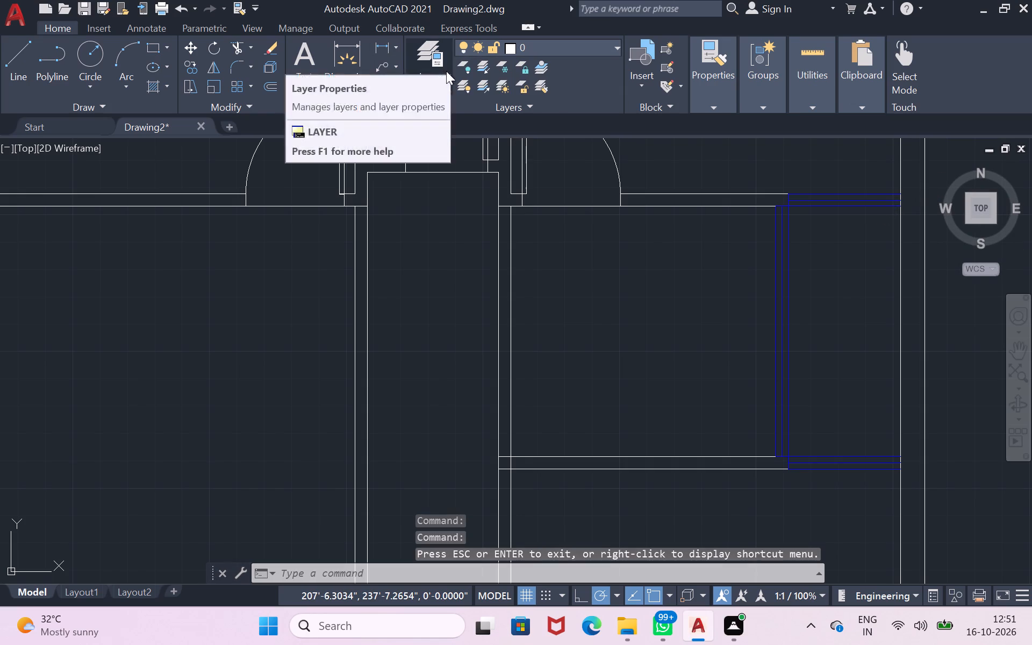
Draw a diagonal line across the windowed space beside the east wall, from its inner northeast corner to its inner southwest corner.
{"action": "key", "text": "l"}
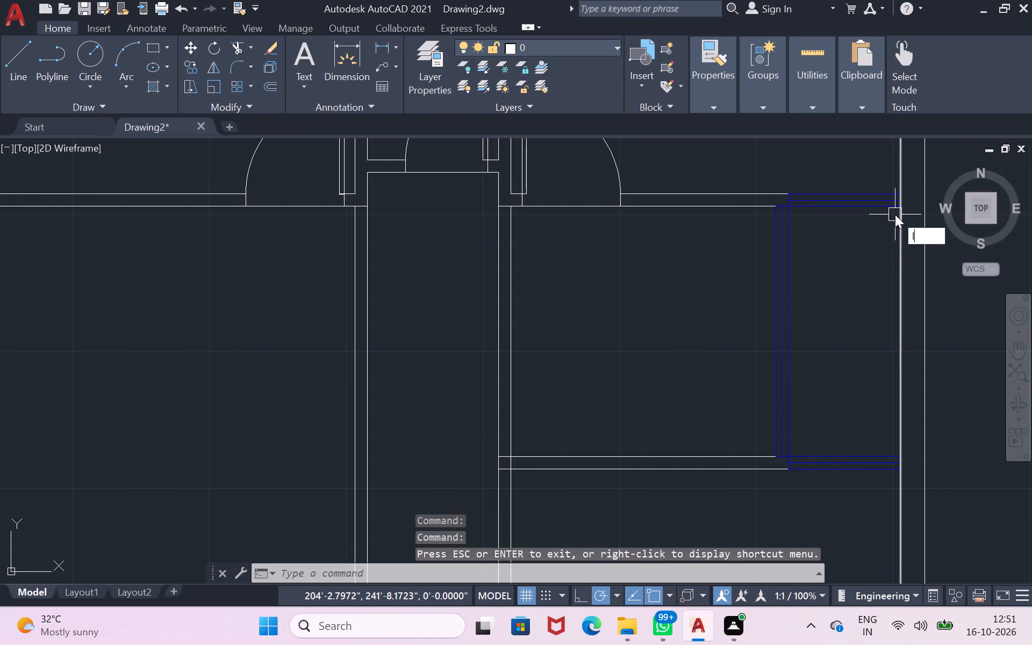
{"action": "key", "text": "Return"}
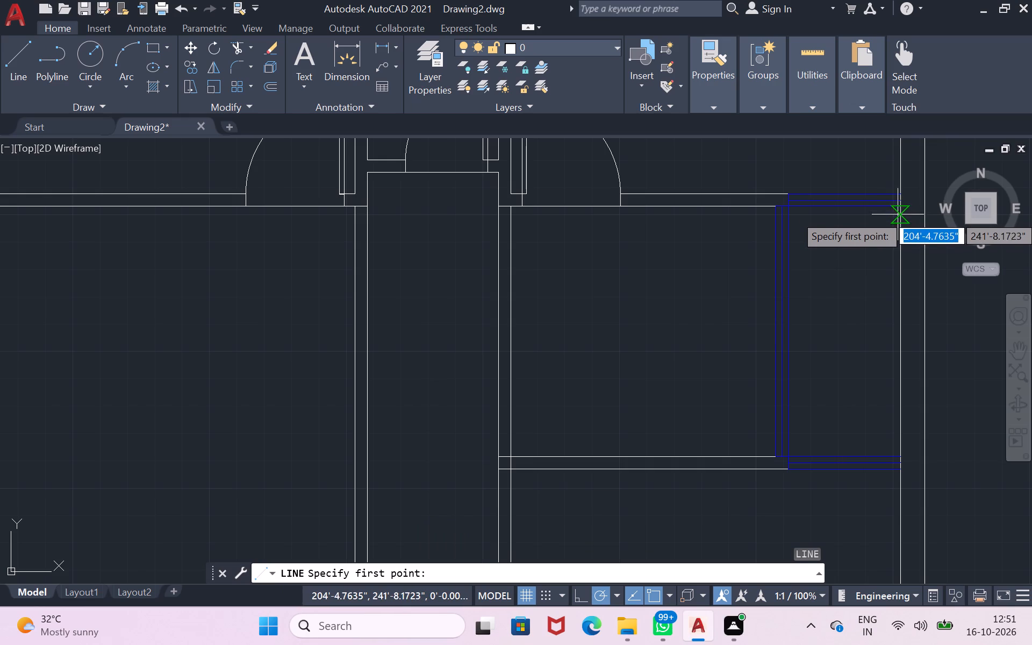
{"action": "scroll", "coordinate": [898, 214], "scroll_direction": "up", "scroll_amount": 2}
{"action": "left_click", "coordinate": [902, 191]}
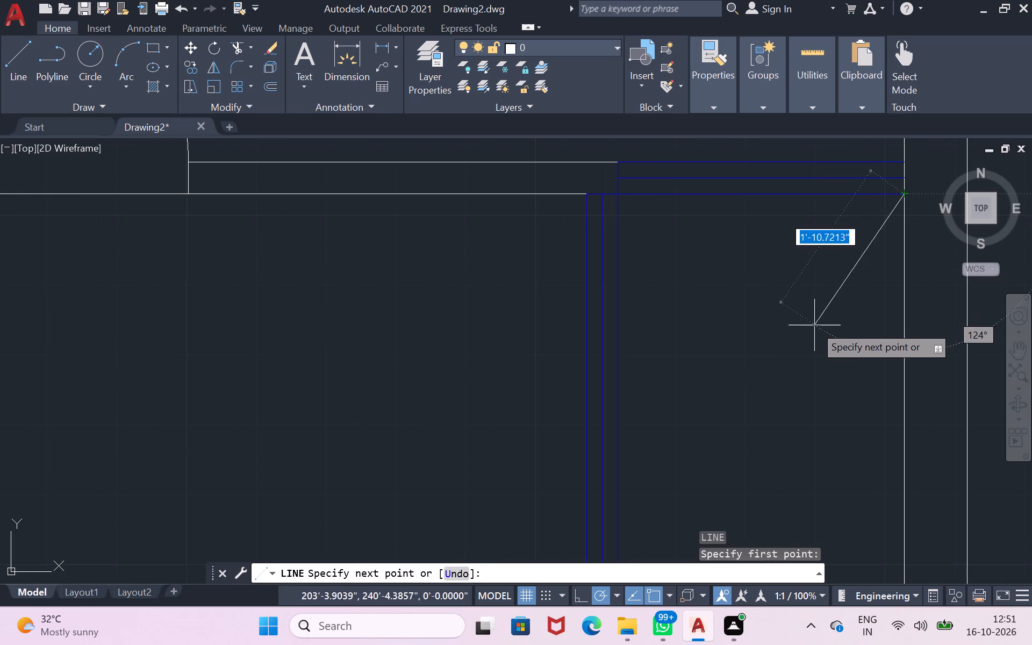
{"action": "scroll", "coordinate": [813, 327], "scroll_direction": "down", "scroll_amount": 3}
{"action": "scroll", "coordinate": [755, 481], "scroll_direction": "up", "scroll_amount": 4}
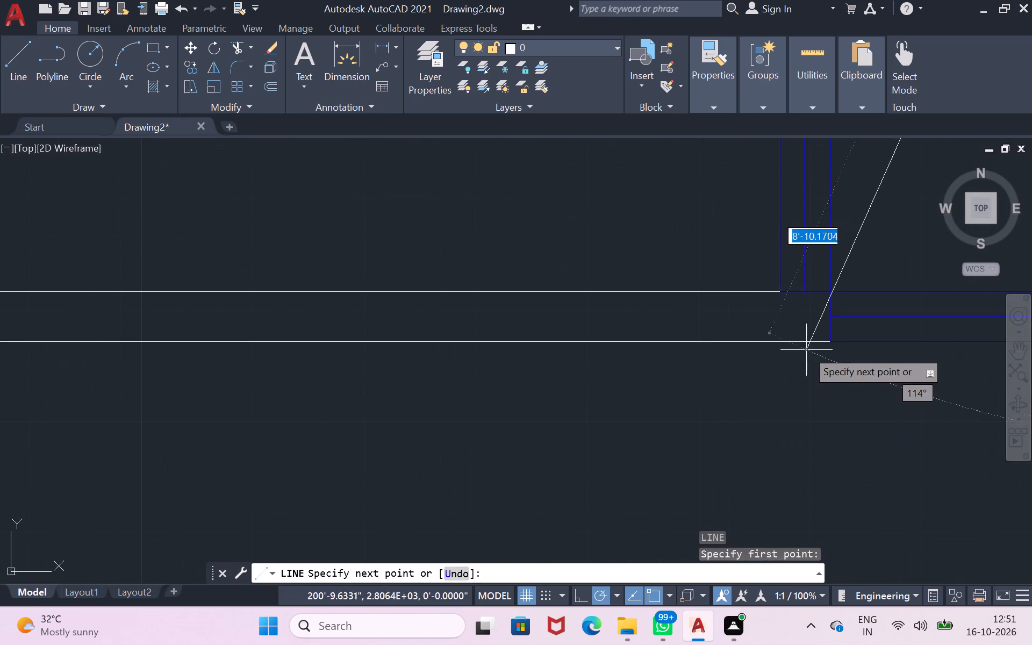
{"action": "left_click", "coordinate": [830, 293]}
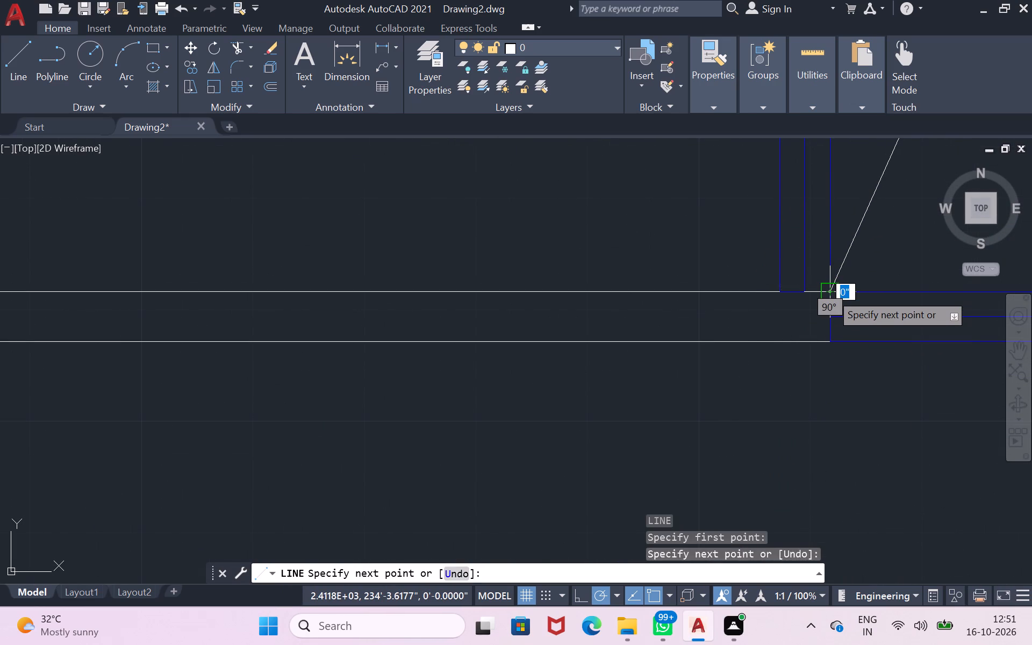
{"action": "scroll", "coordinate": [830, 293], "scroll_direction": "down", "scroll_amount": 5}
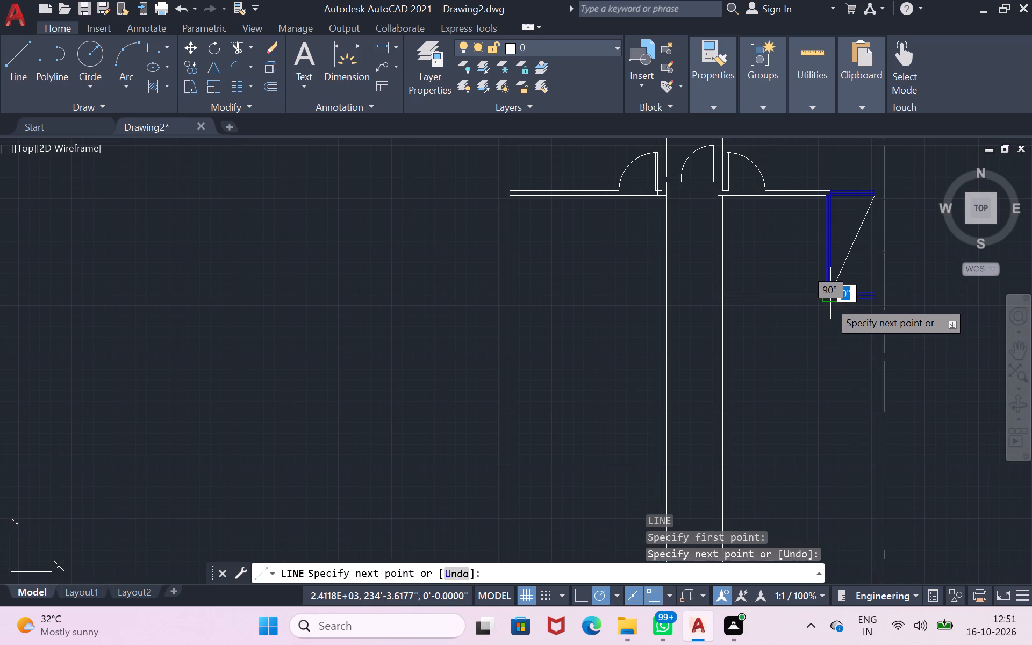
{"action": "key", "text": "Return"}
Draw the crossing diagonal from the windowed space's inner northwest corner to its inner southeast corner at the east wall.
{"action": "scroll", "coordinate": [889, 209], "scroll_direction": "up", "scroll_amount": 2}
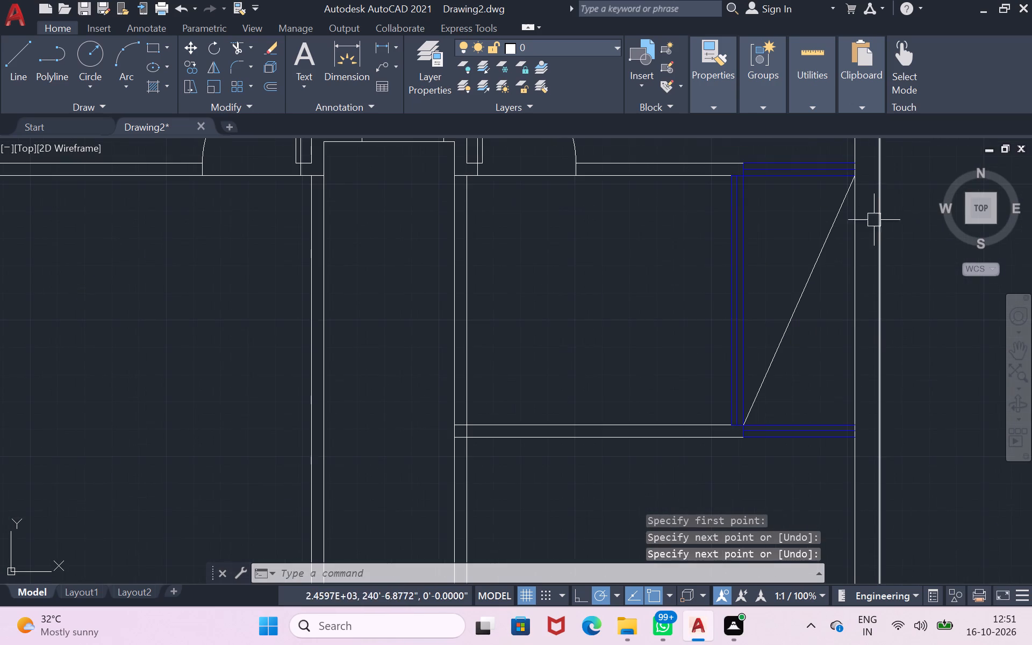
{"action": "scroll", "coordinate": [858, 160], "scroll_direction": "up", "scroll_amount": 2}
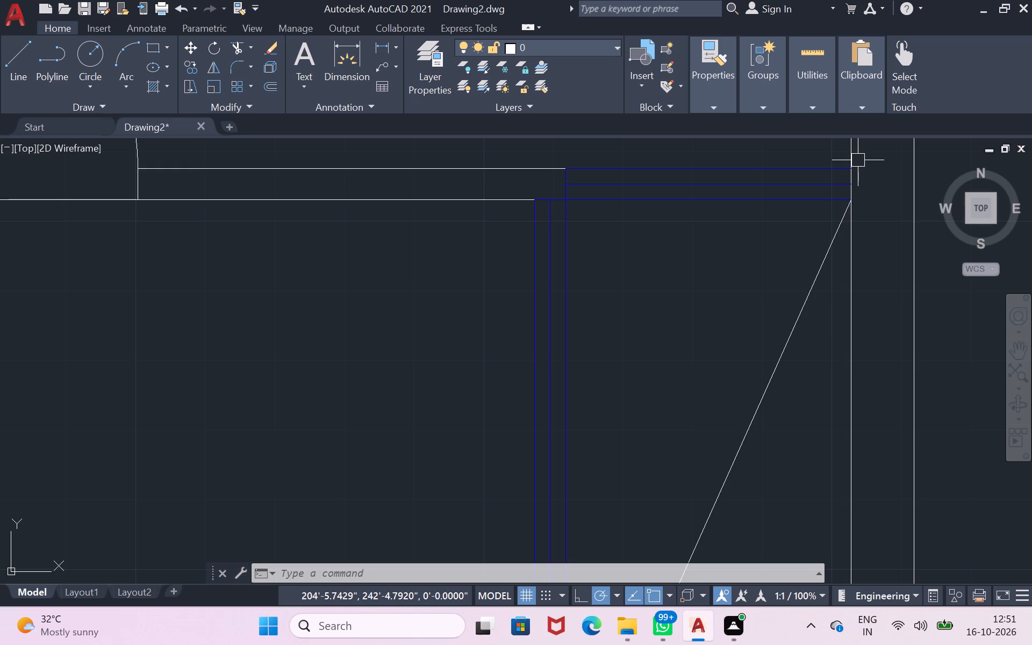
{"action": "scroll", "coordinate": [858, 171], "scroll_direction": "down", "scroll_amount": 1}
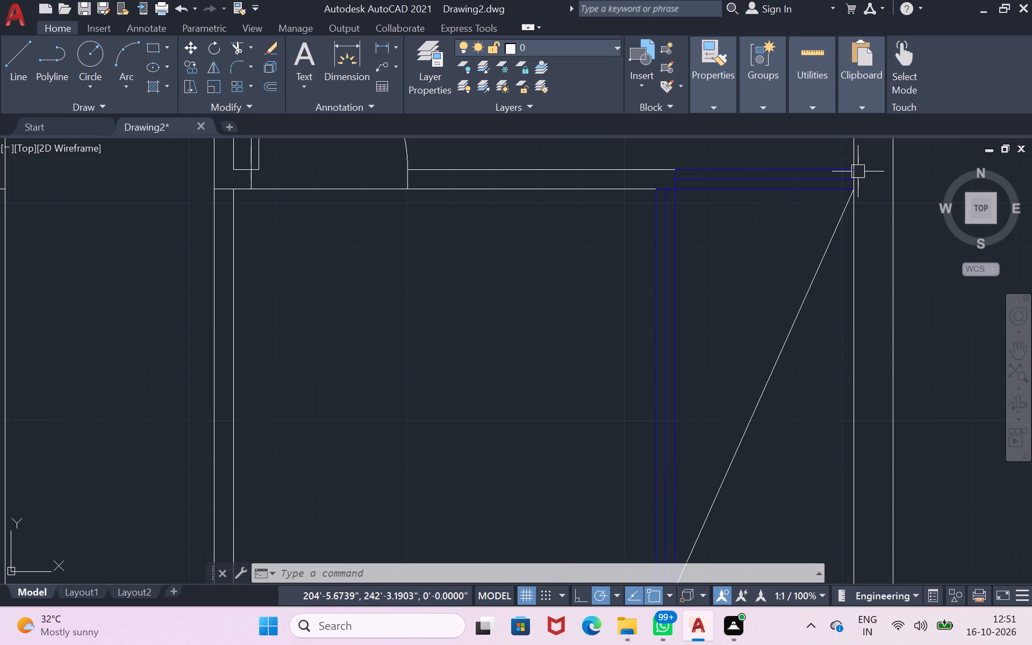
{"action": "scroll", "coordinate": [858, 181], "scroll_direction": "down", "scroll_amount": 1}
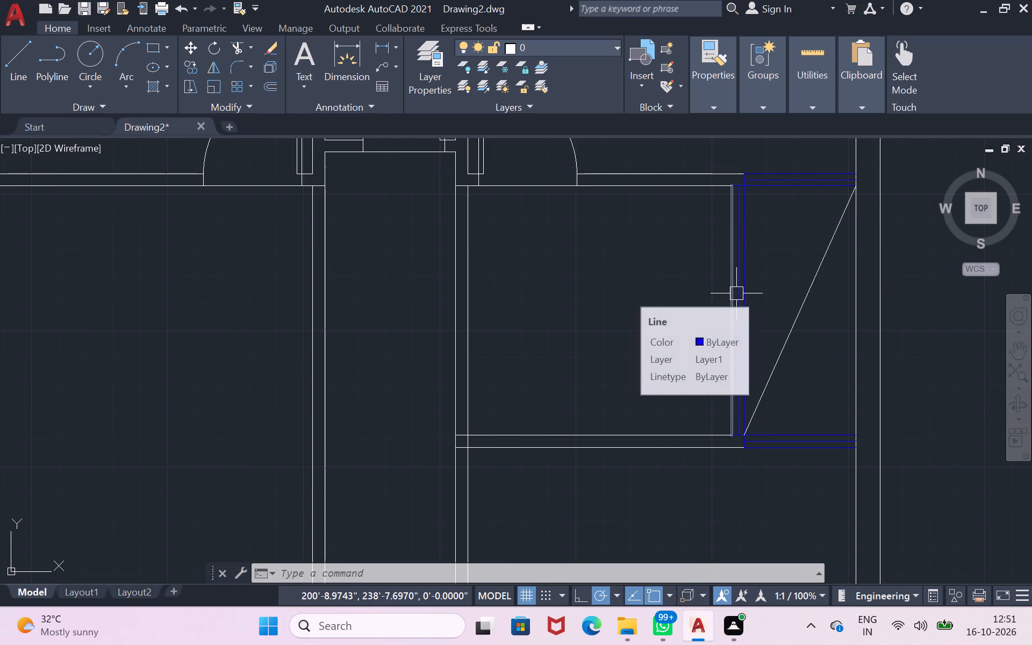
{"action": "key", "text": "l"}
{"action": "key", "text": "Return"}
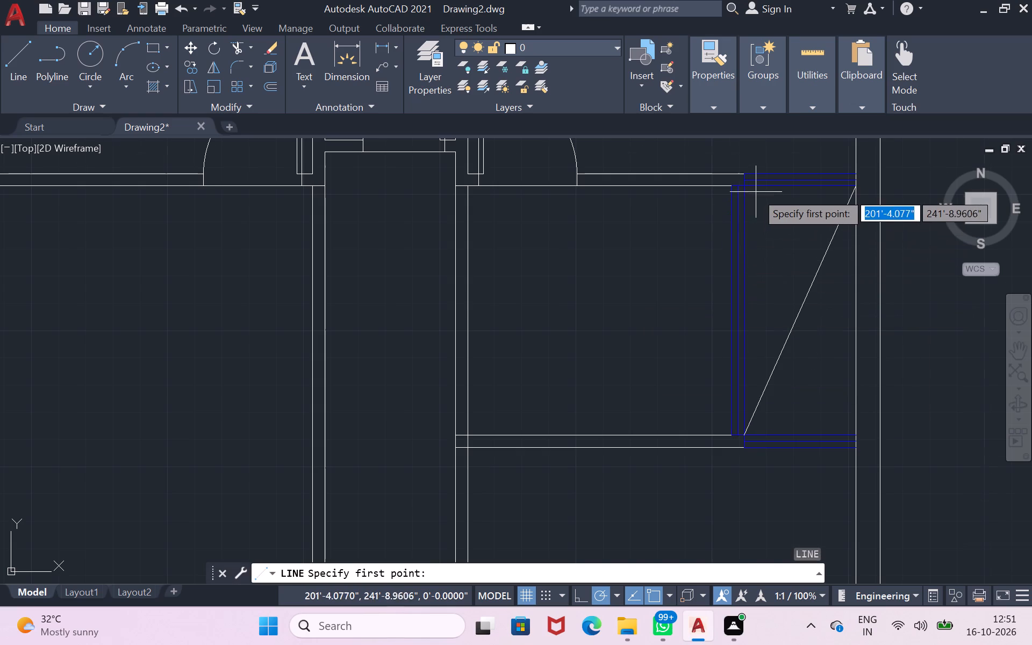
{"action": "scroll", "coordinate": [756, 192], "scroll_direction": "up", "scroll_amount": 2}
{"action": "left_click", "coordinate": [722, 176]}
{"action": "scroll", "coordinate": [964, 391], "scroll_direction": "down", "scroll_amount": 2}
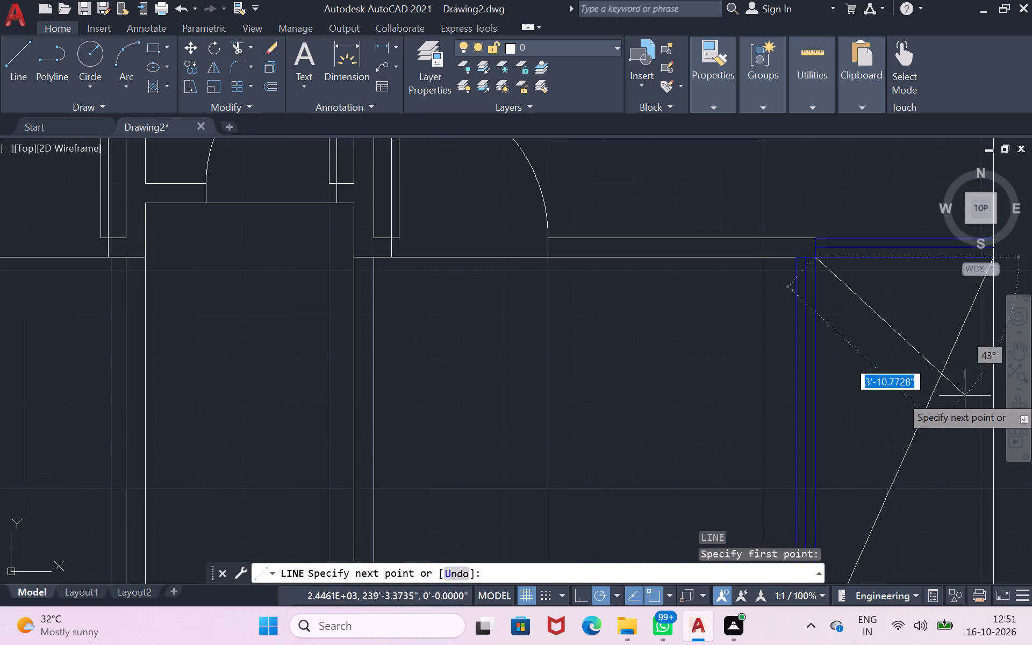
{"action": "scroll", "coordinate": [965, 396], "scroll_direction": "down", "scroll_amount": 1}
{"action": "scroll", "coordinate": [970, 491], "scroll_direction": "up", "scroll_amount": 3}
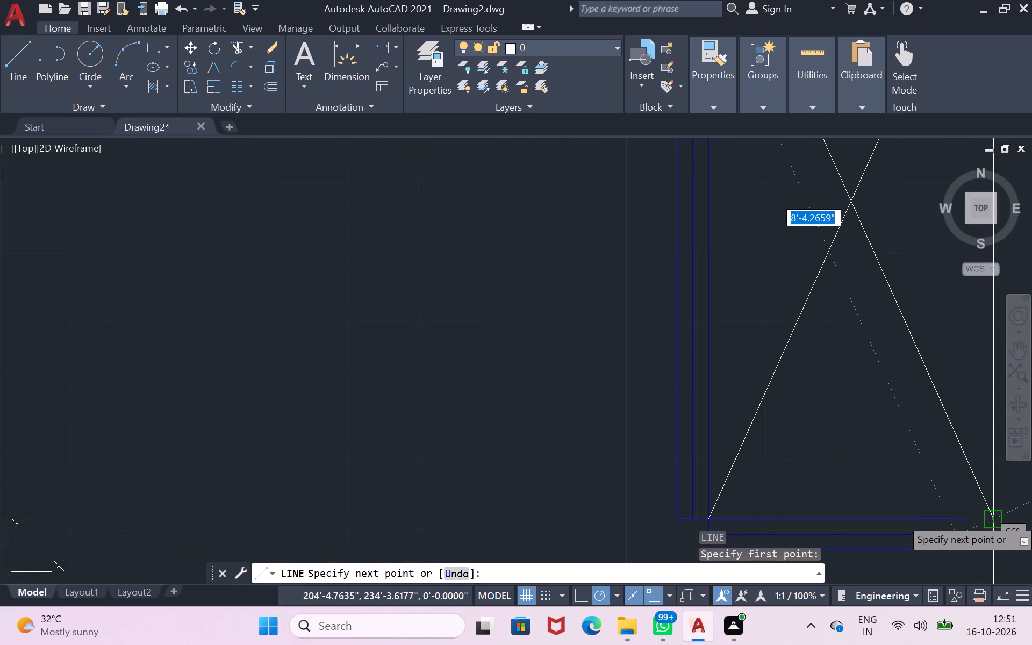
{"action": "left_click", "coordinate": [994, 513]}
{"action": "key", "text": "Return"}
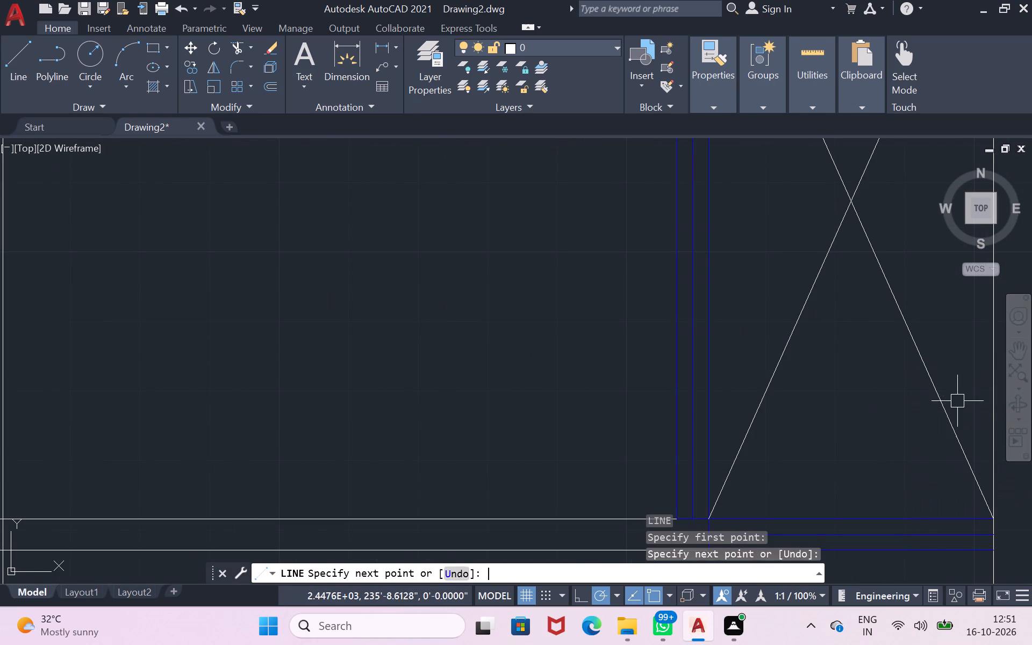
Start a line west from the south window's outer southeast corner at the east wall, entering 10 for its length.
{"action": "scroll", "coordinate": [866, 461], "scroll_direction": "down", "scroll_amount": 3}
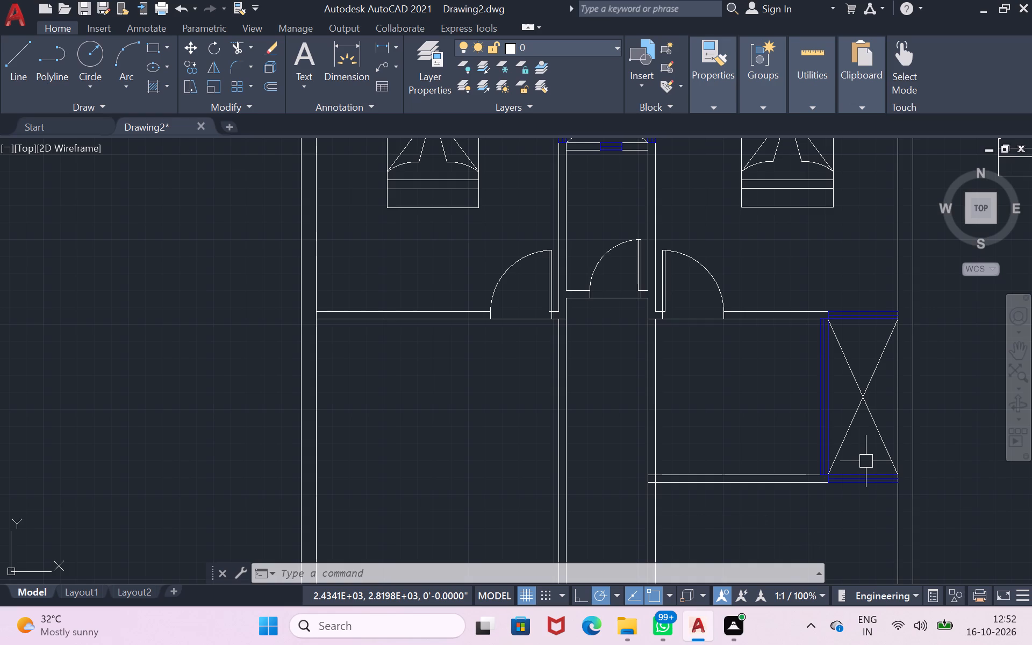
{"action": "scroll", "coordinate": [866, 461], "scroll_direction": "down", "scroll_amount": 2}
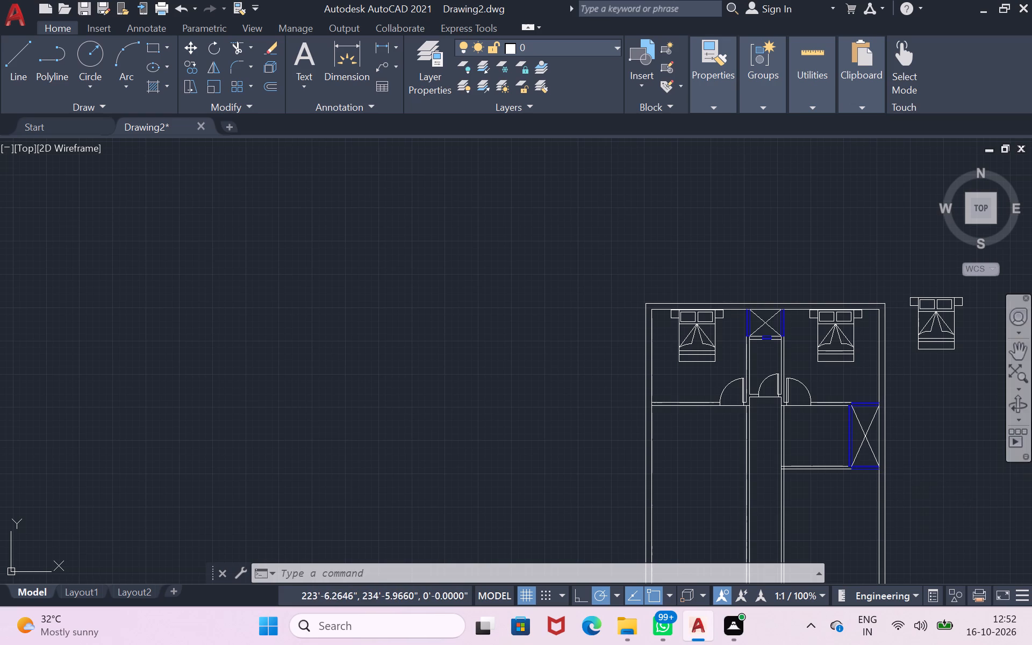
{"action": "left_click", "coordinate": [1023, 350]}
{"action": "left_click_drag", "start_coordinate": [763, 507], "coordinate": [679, 397]}
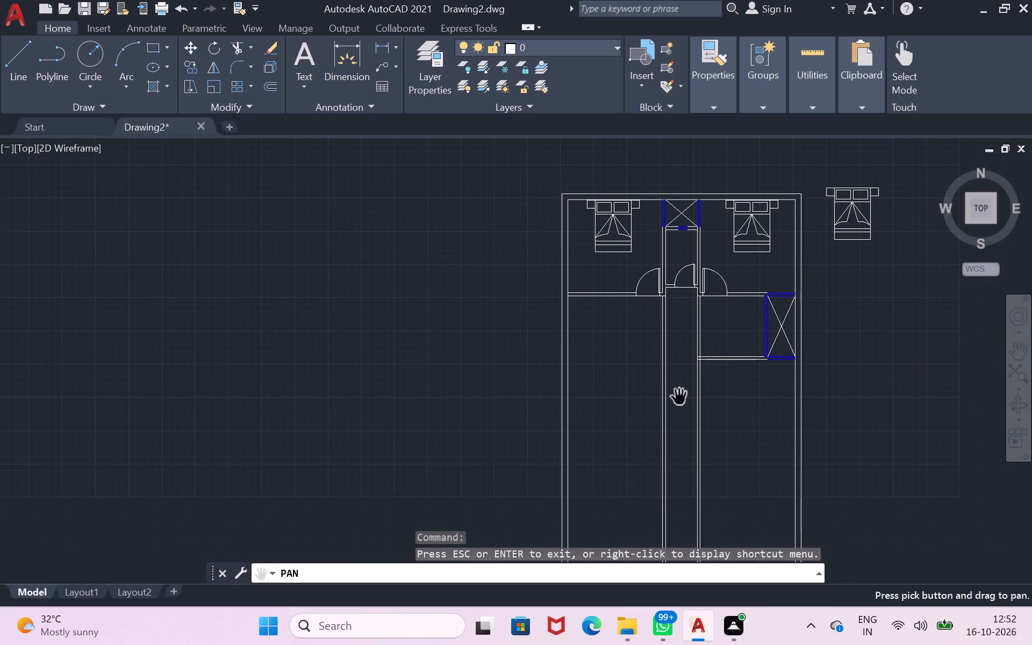
{"action": "scroll", "coordinate": [724, 316], "scroll_direction": "up", "scroll_amount": 3}
{"action": "left_click_drag", "start_coordinate": [766, 449], "coordinate": [758, 443]}
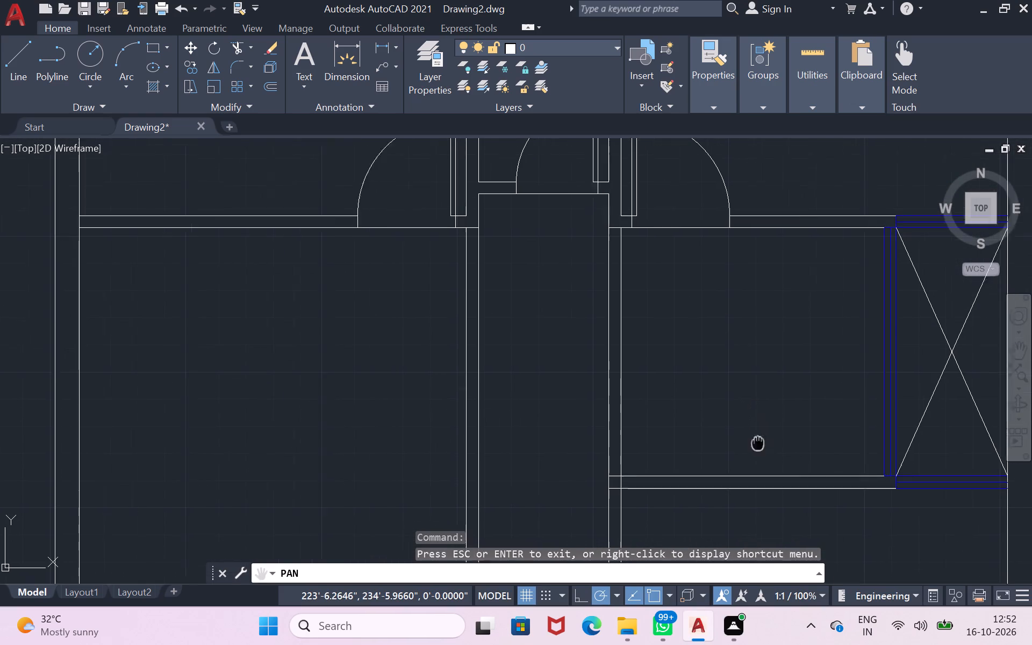
{"action": "left_click_drag", "start_coordinate": [758, 443], "coordinate": [657, 395]}
{"action": "scroll", "coordinate": [767, 460], "scroll_direction": "up", "scroll_amount": 2}
{"action": "left_click_drag", "start_coordinate": [744, 469], "coordinate": [700, 400]}
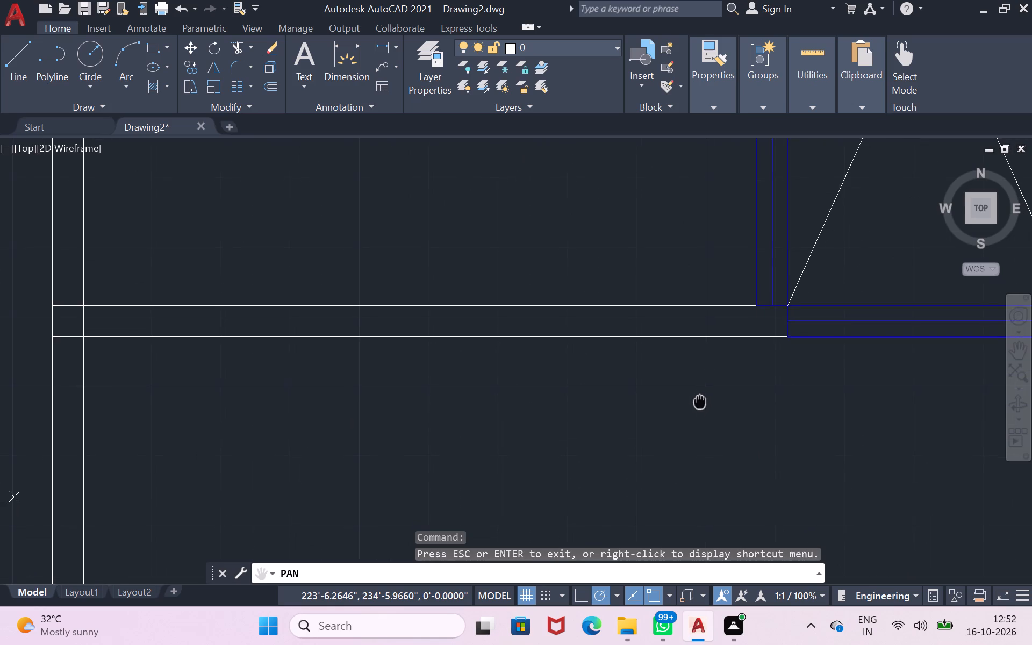
{"action": "left_click_drag", "start_coordinate": [700, 400], "coordinate": [701, 400]}
{"action": "scroll", "coordinate": [703, 398], "scroll_direction": "down", "scroll_amount": 1}
{"action": "left_click_drag", "start_coordinate": [713, 422], "coordinate": [686, 346]}
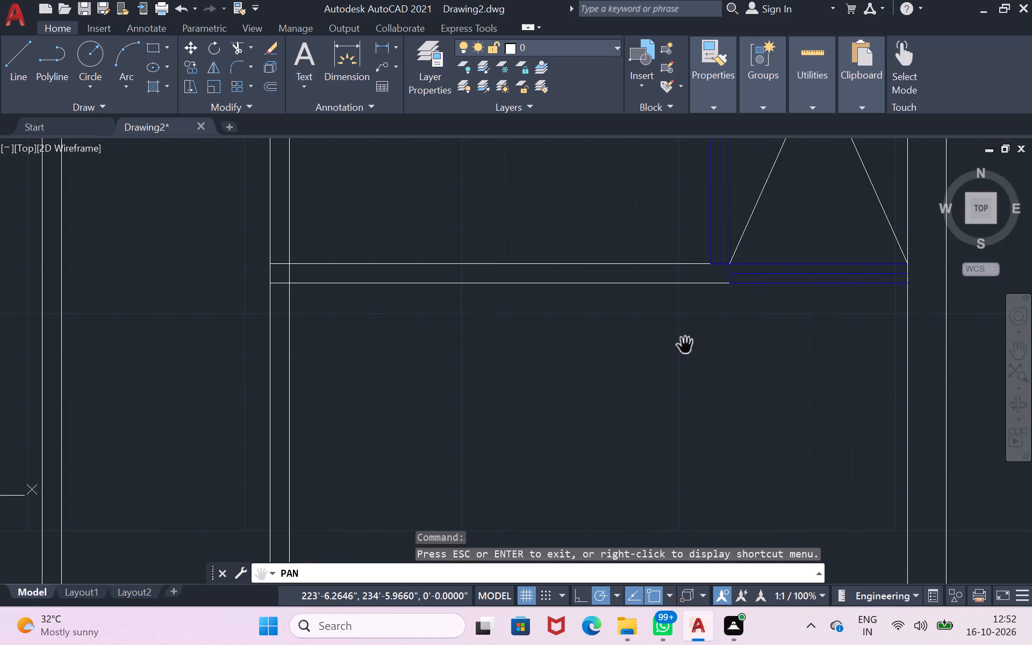
{"action": "left_click_drag", "start_coordinate": [679, 397], "coordinate": [637, 296]}
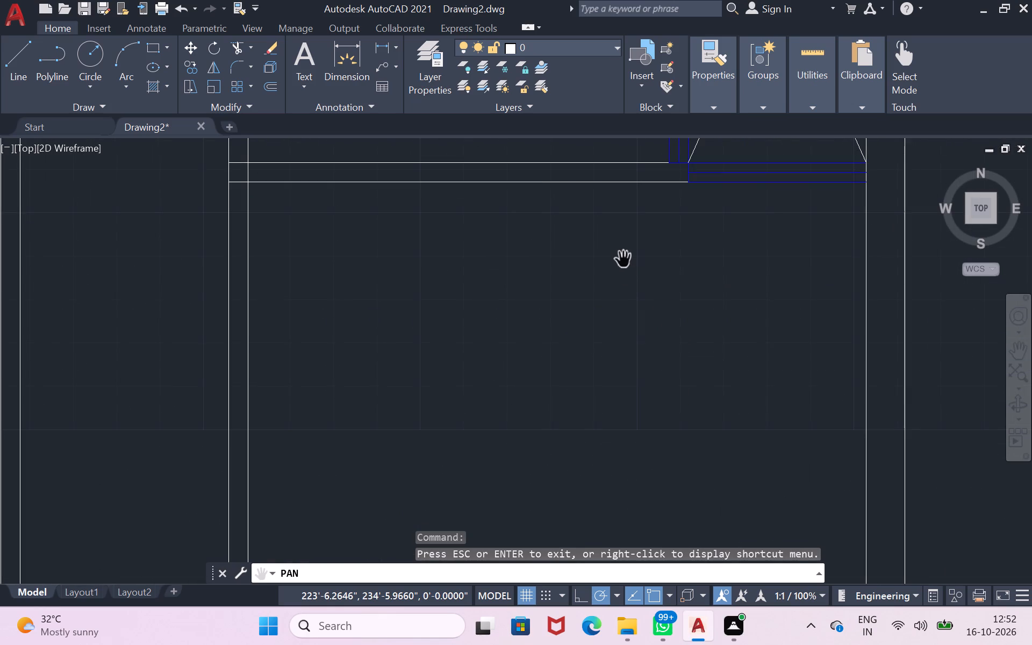
{"action": "scroll", "coordinate": [623, 259], "scroll_direction": "down", "scroll_amount": 2}
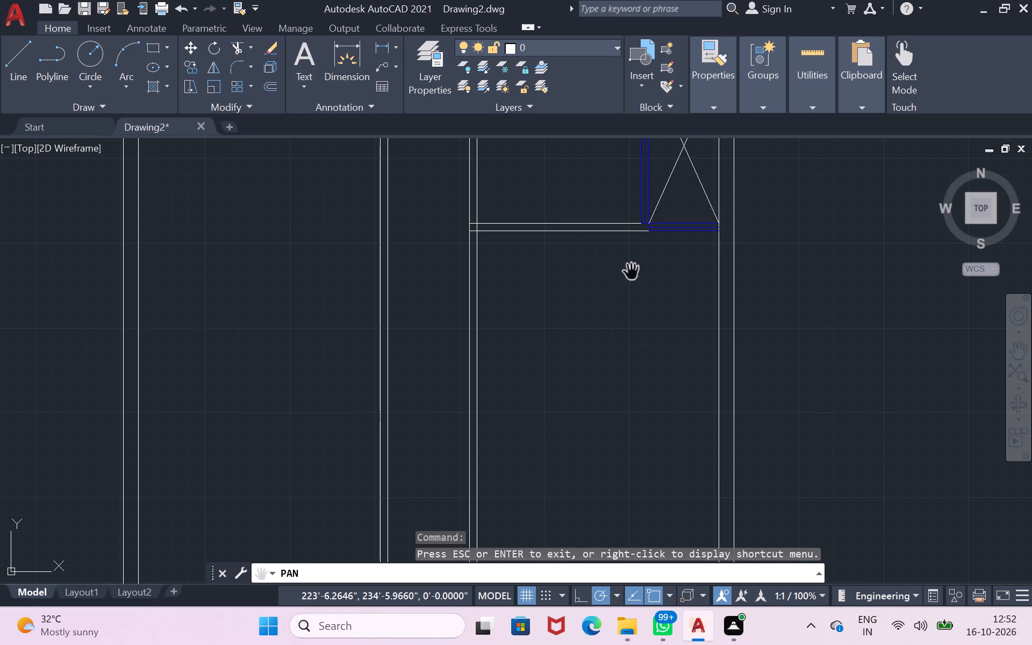
{"action": "scroll", "coordinate": [639, 313], "scroll_direction": "down", "scroll_amount": 1}
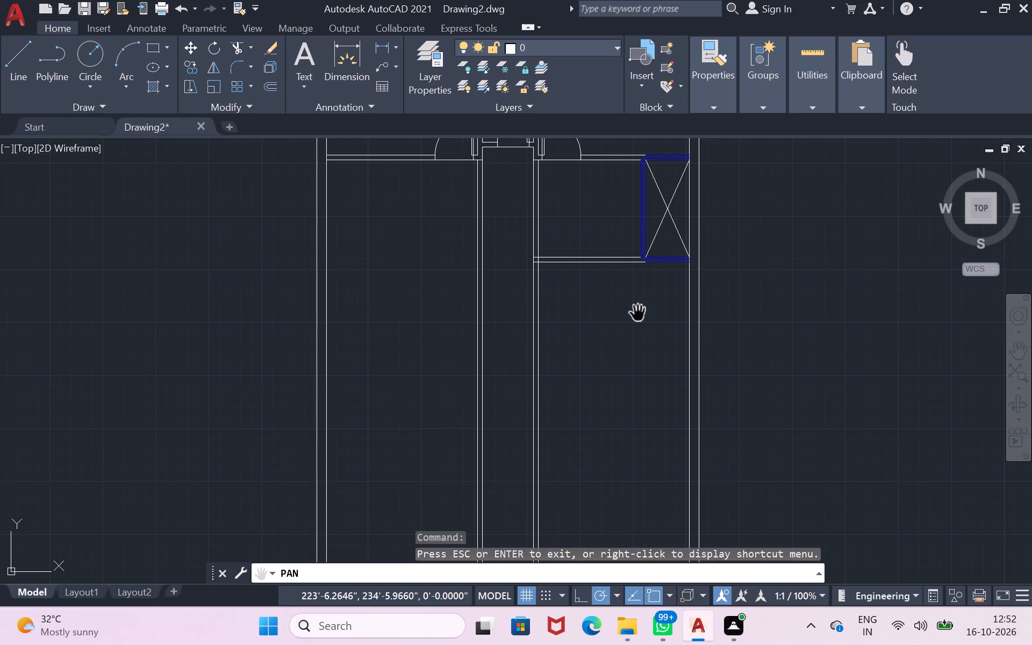
{"action": "scroll", "coordinate": [621, 307], "scroll_direction": "up", "scroll_amount": 1}
{"action": "left_click", "coordinate": [21, 73]}
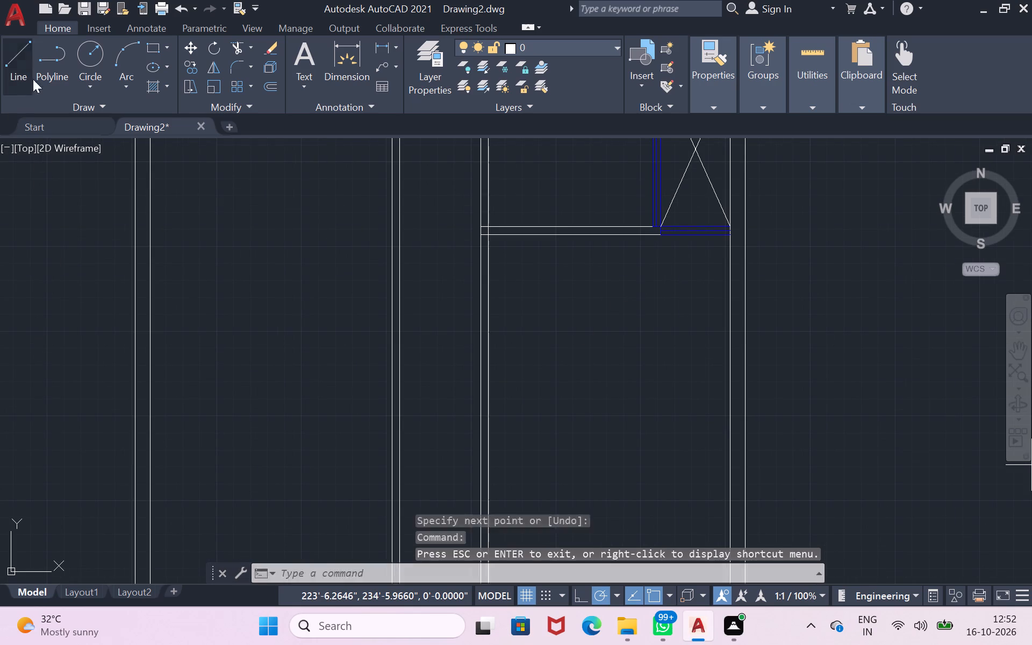
{"action": "scroll", "coordinate": [711, 233], "scroll_direction": "up", "scroll_amount": 2}
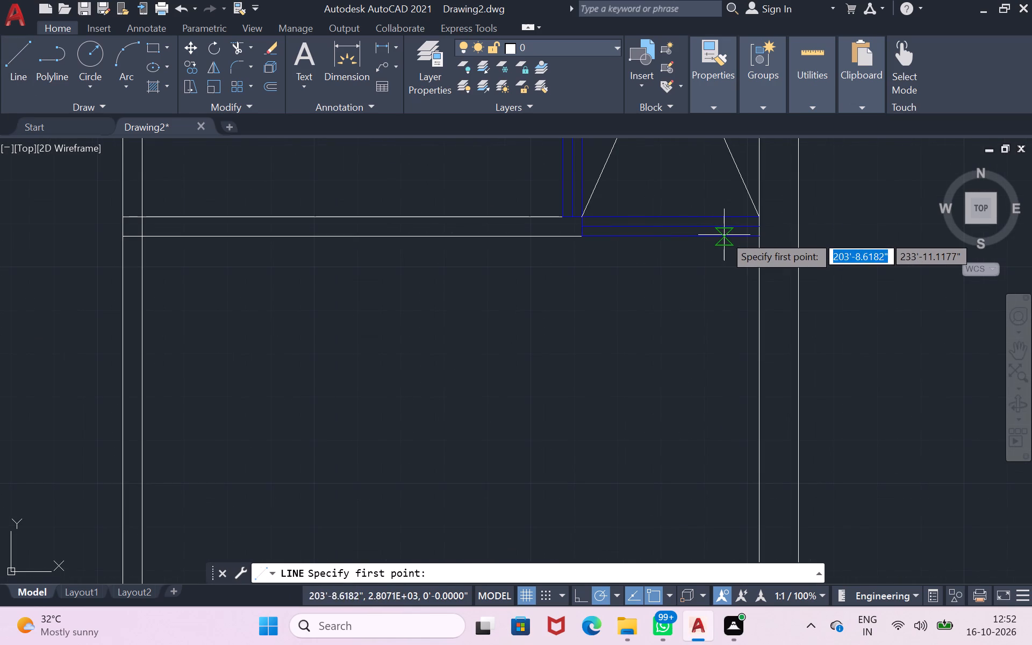
{"action": "left_click", "coordinate": [764, 235]}
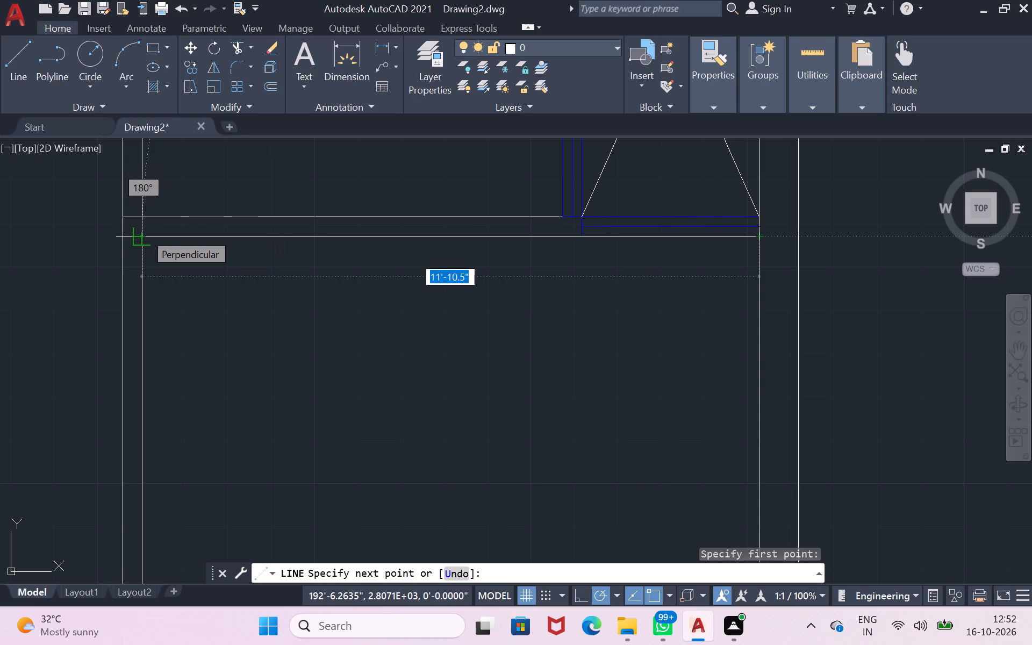
{"action": "key", "text": "8"}
{"action": "key", "text": "BackSpace"}
{"action": "type", "text": "10"}
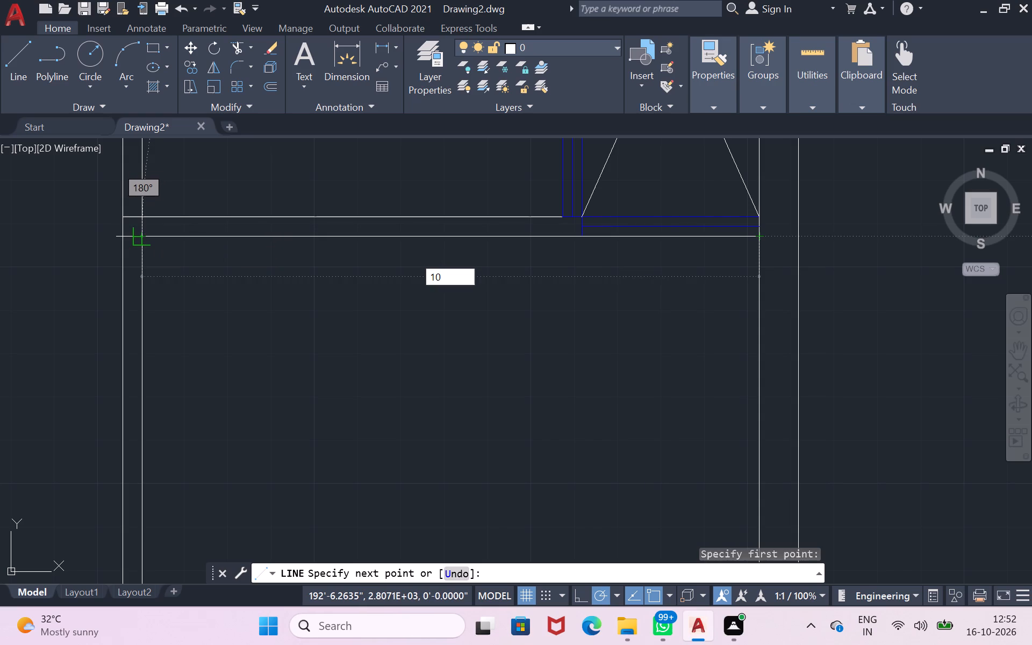
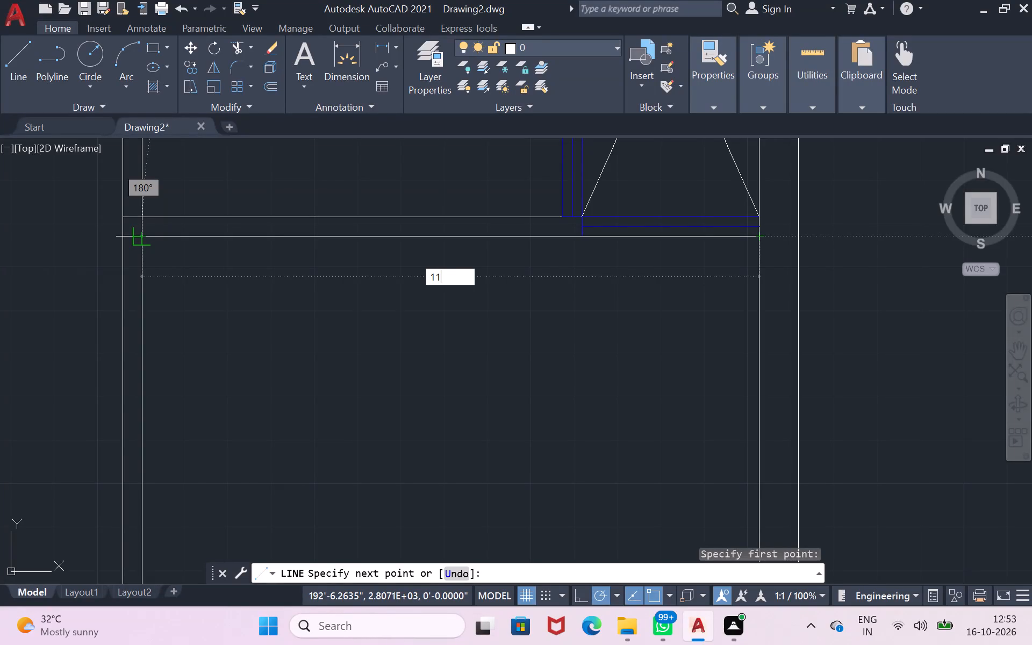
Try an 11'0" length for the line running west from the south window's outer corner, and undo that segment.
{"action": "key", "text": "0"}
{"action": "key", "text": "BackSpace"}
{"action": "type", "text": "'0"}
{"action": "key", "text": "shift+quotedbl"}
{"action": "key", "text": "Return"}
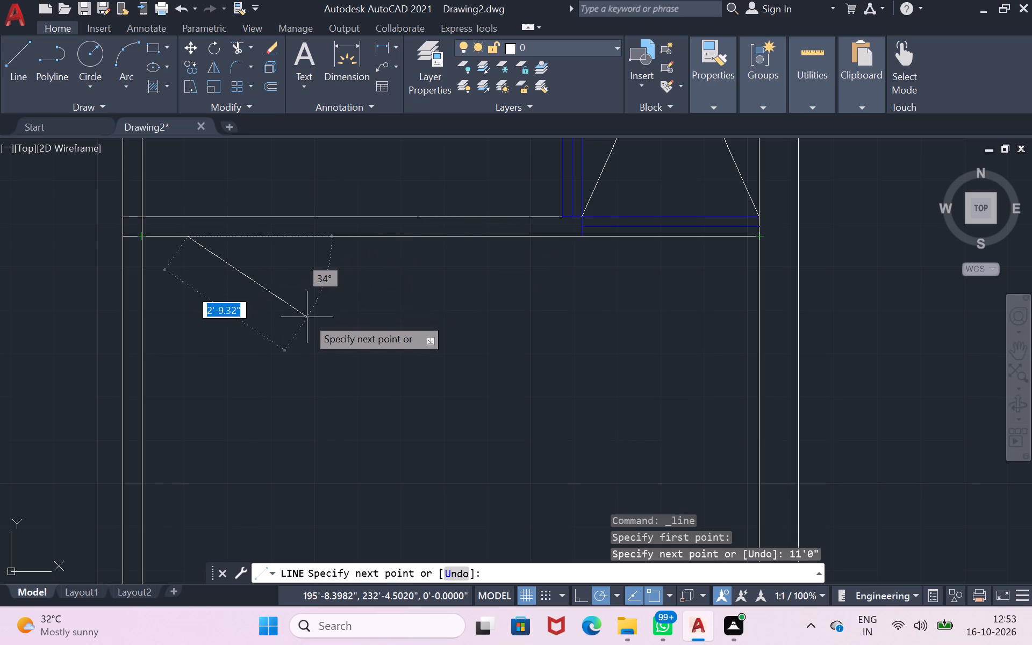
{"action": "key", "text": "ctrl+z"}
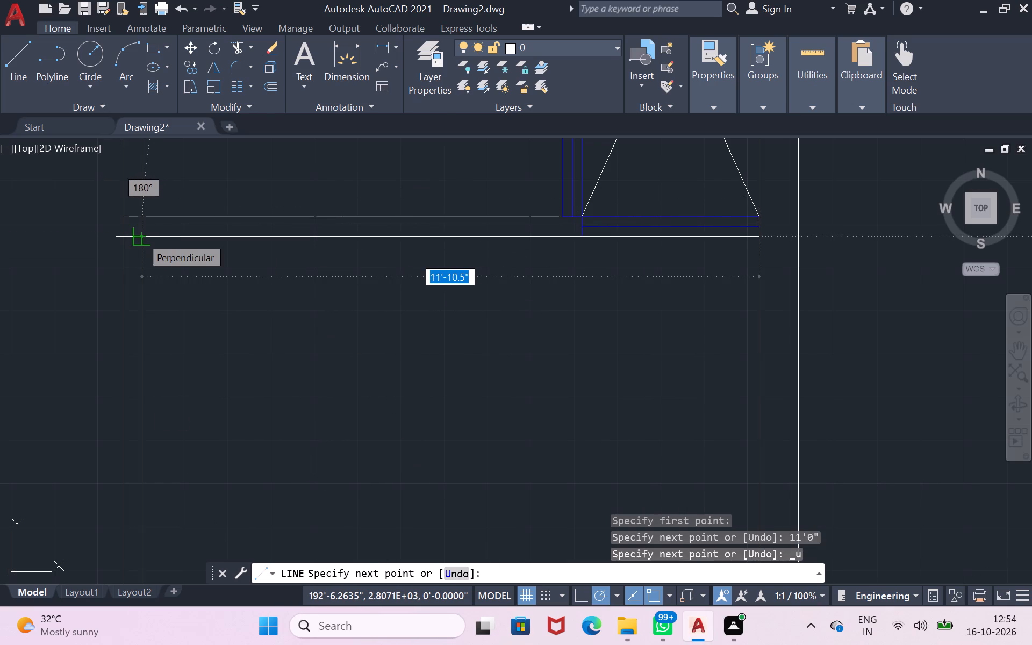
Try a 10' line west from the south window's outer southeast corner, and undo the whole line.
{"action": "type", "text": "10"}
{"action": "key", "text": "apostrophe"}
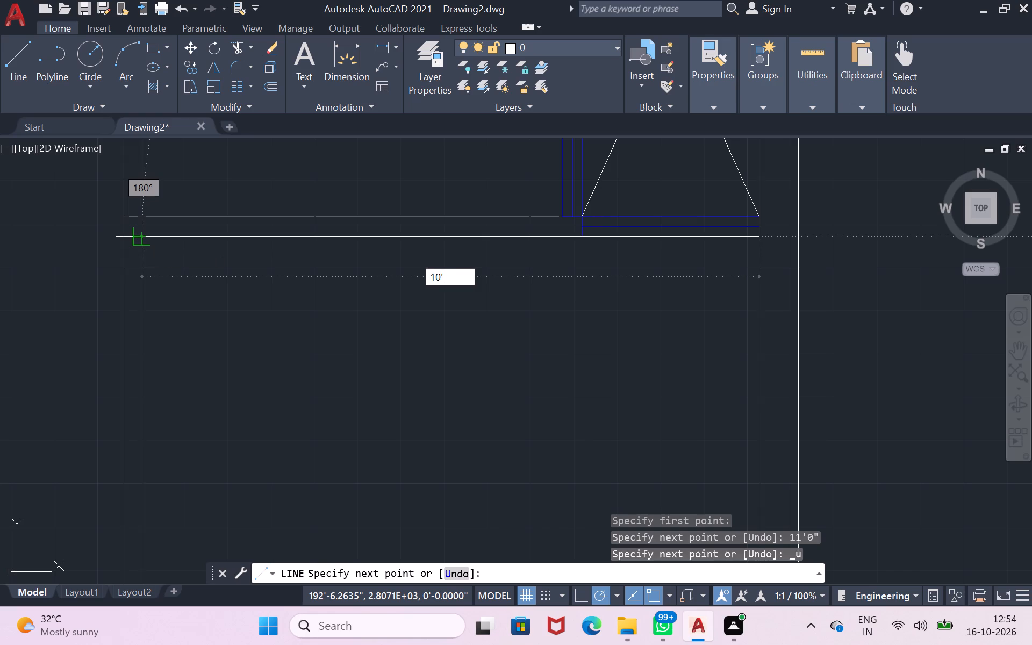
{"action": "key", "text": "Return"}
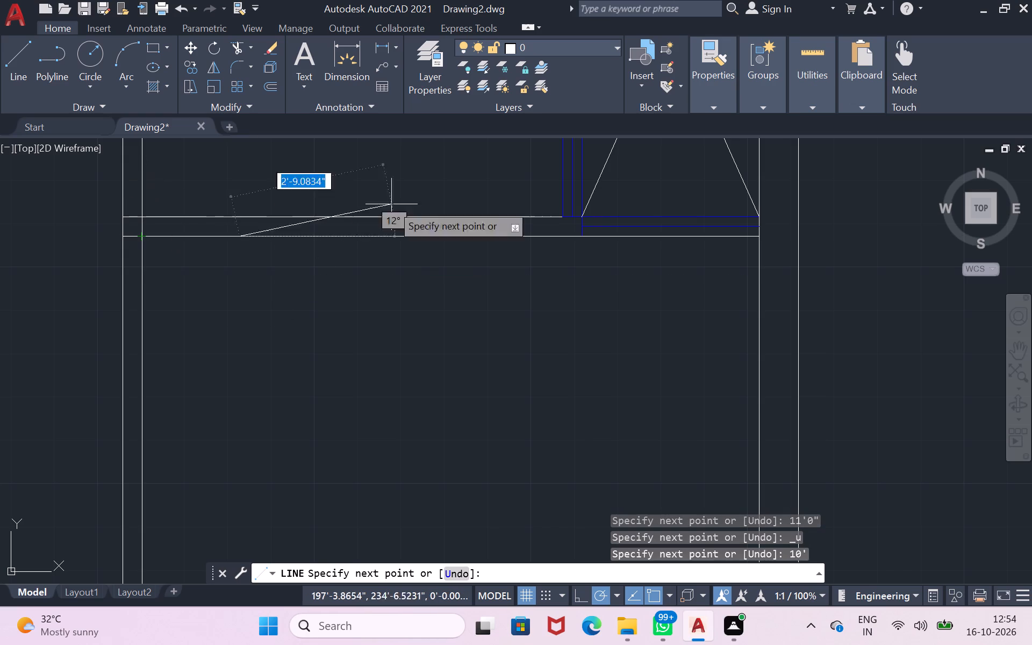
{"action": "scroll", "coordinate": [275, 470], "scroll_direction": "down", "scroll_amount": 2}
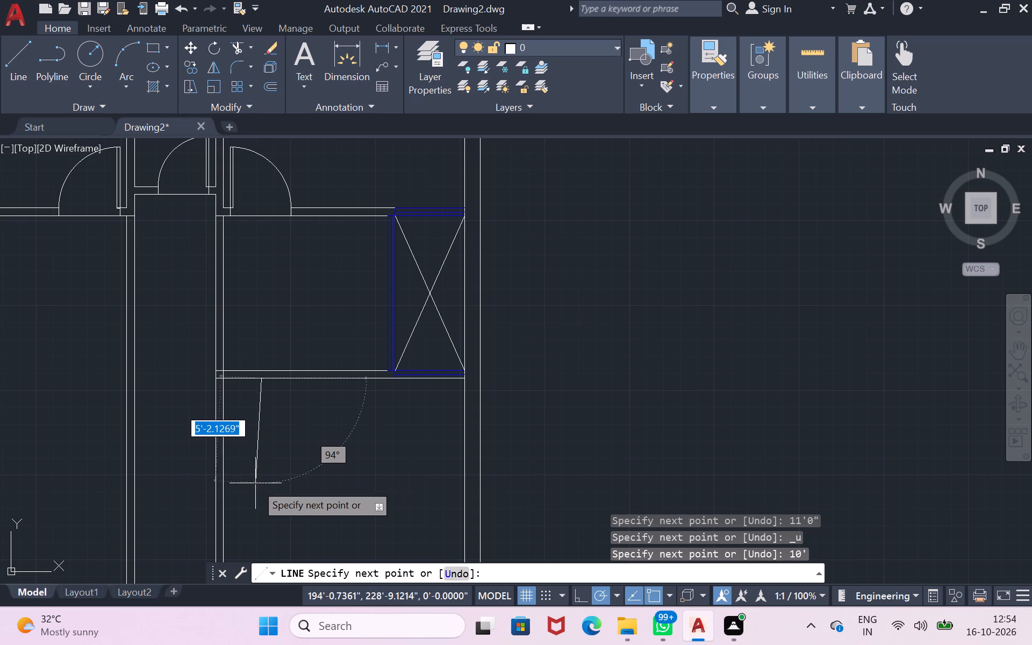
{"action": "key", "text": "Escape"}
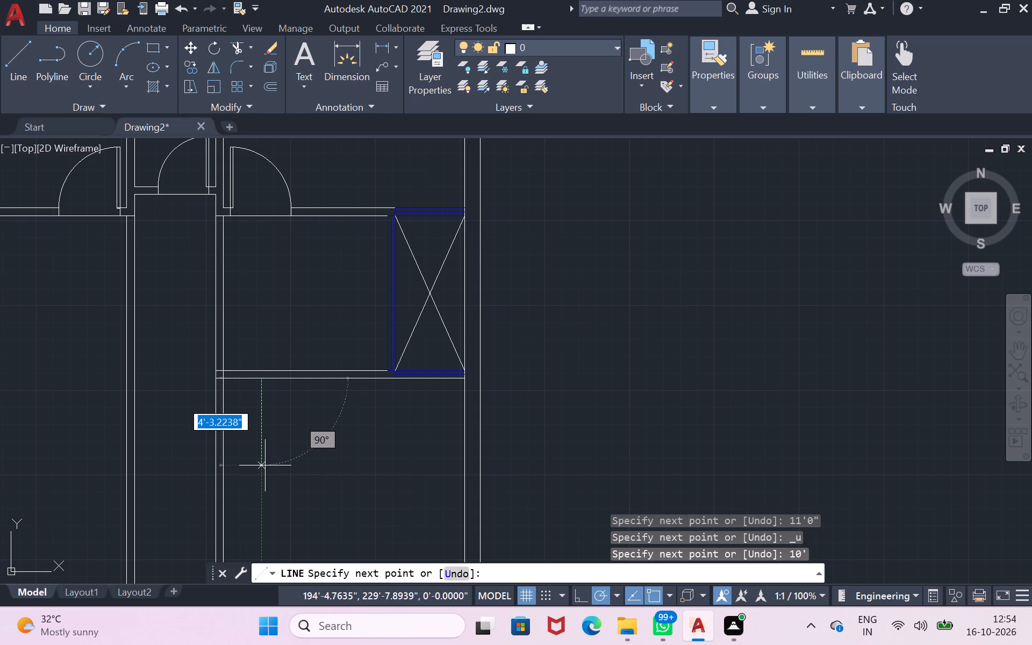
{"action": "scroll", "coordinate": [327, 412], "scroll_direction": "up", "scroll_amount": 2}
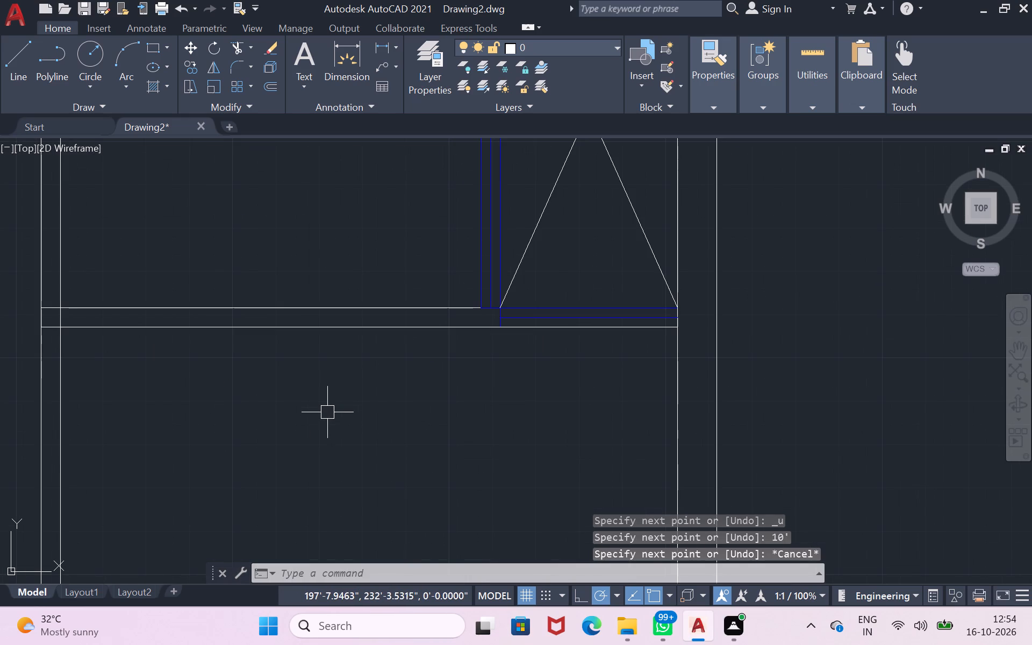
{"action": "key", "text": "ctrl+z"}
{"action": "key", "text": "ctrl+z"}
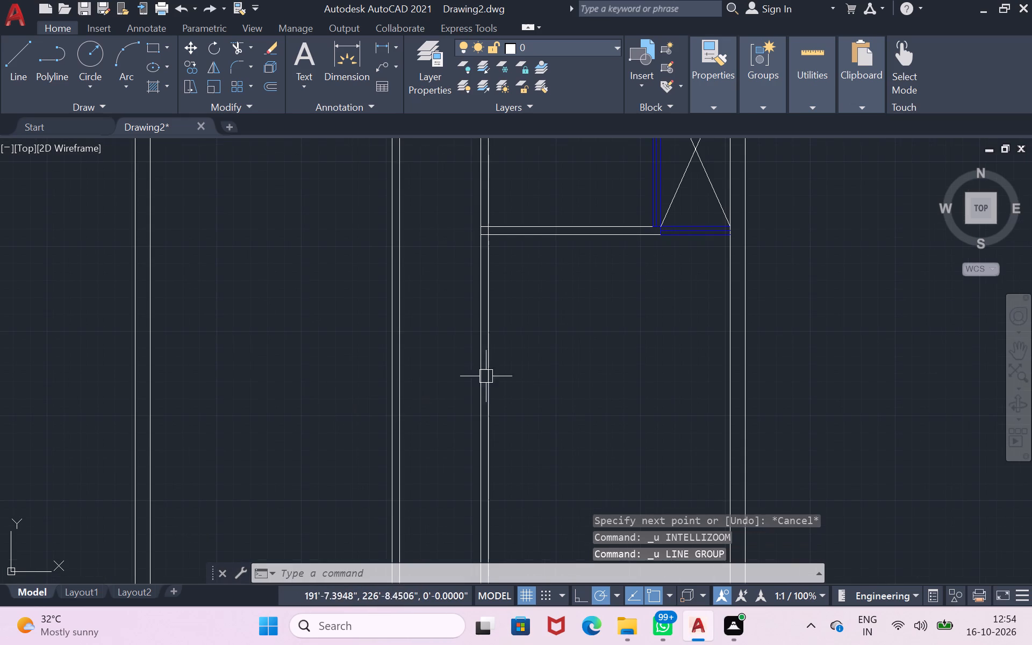
Trim both lines of the corridor's east wall between the bedroom wall and the 8'-deep space's south wall.
{"action": "scroll", "coordinate": [609, 202], "scroll_direction": "down", "scroll_amount": 2}
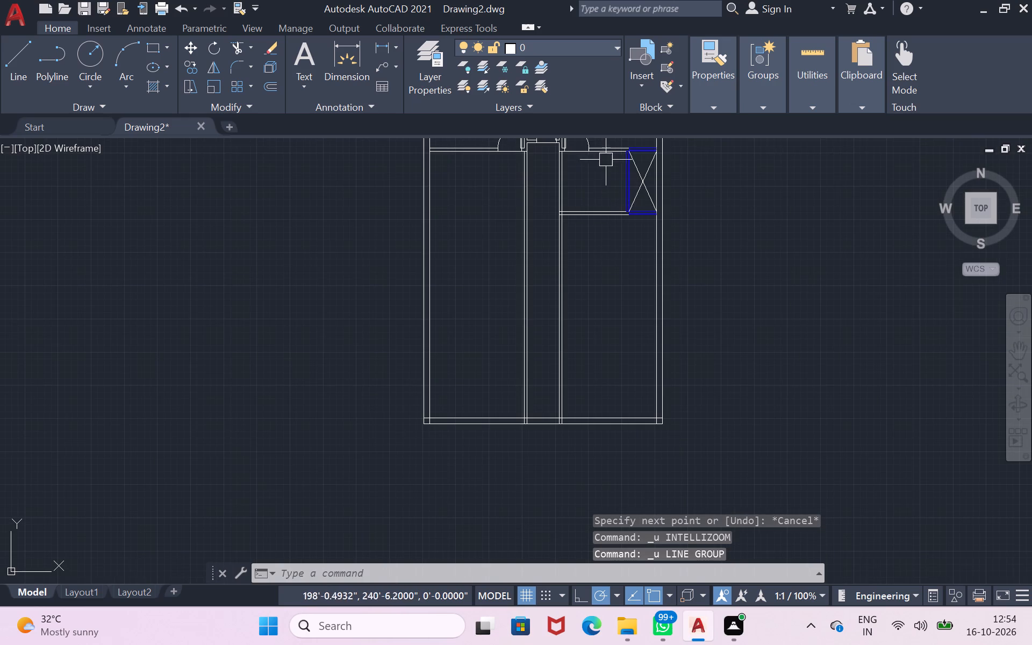
{"action": "scroll", "coordinate": [604, 144], "scroll_direction": "up", "scroll_amount": 3}
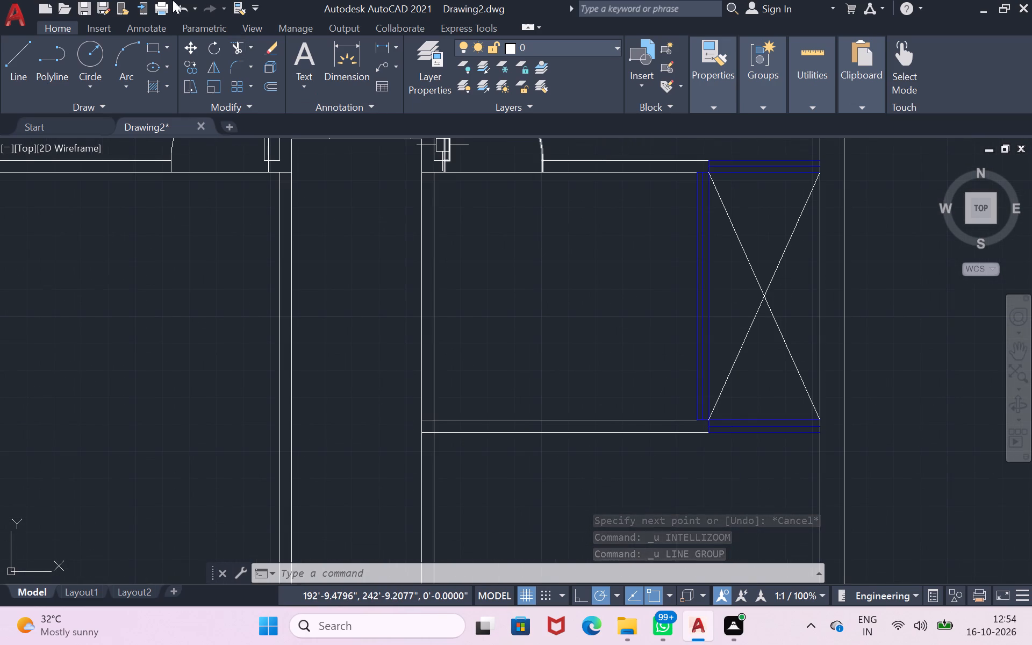
{"action": "left_click", "coordinate": [240, 41]}
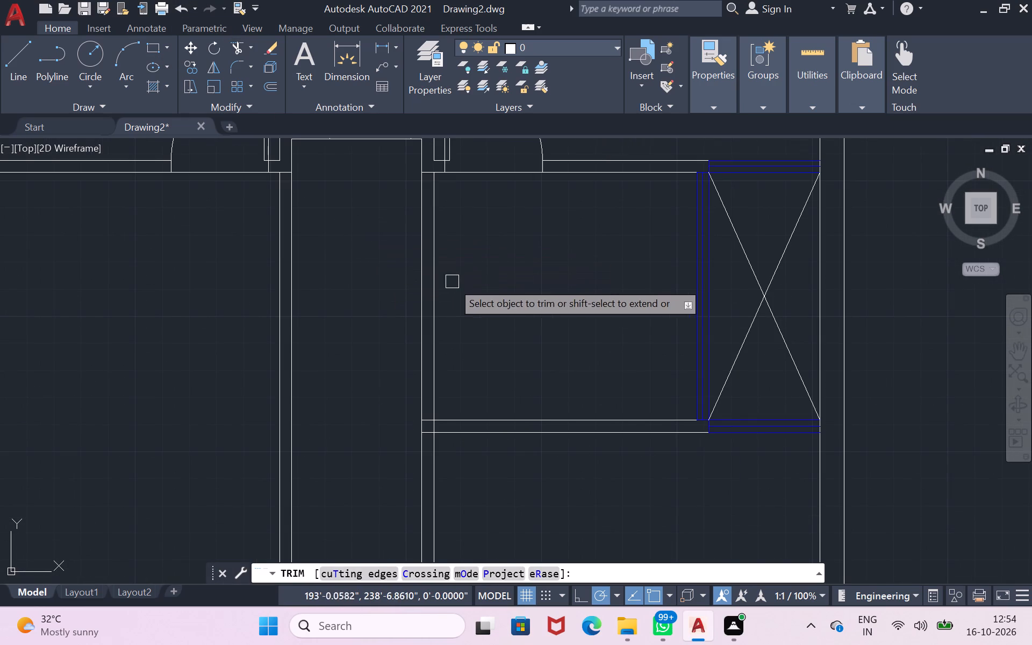
{"action": "left_click_drag", "start_coordinate": [474, 279], "coordinate": [395, 283]}
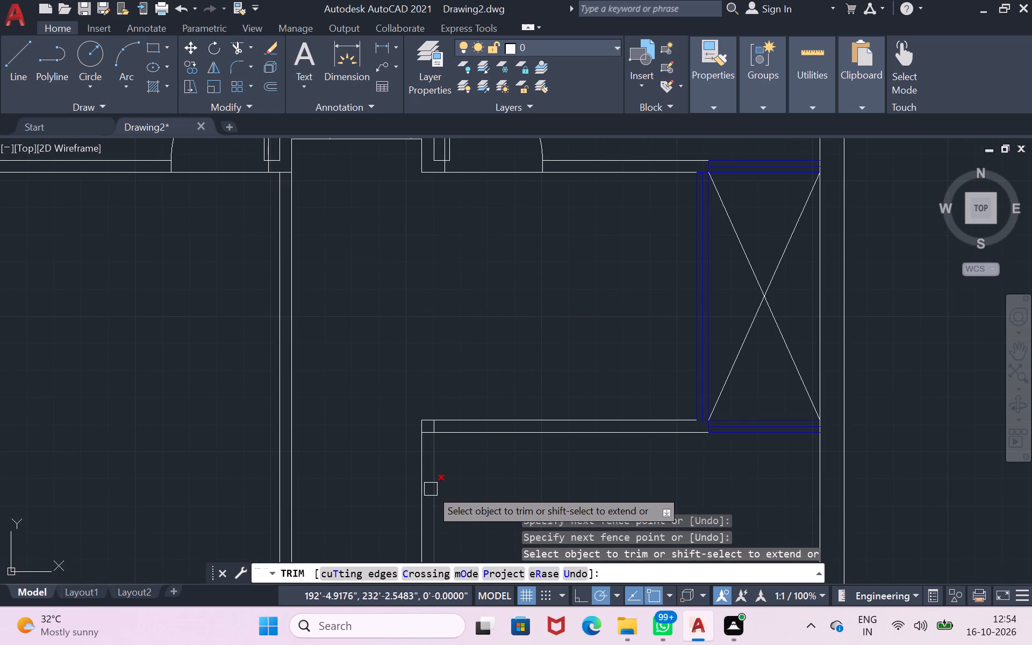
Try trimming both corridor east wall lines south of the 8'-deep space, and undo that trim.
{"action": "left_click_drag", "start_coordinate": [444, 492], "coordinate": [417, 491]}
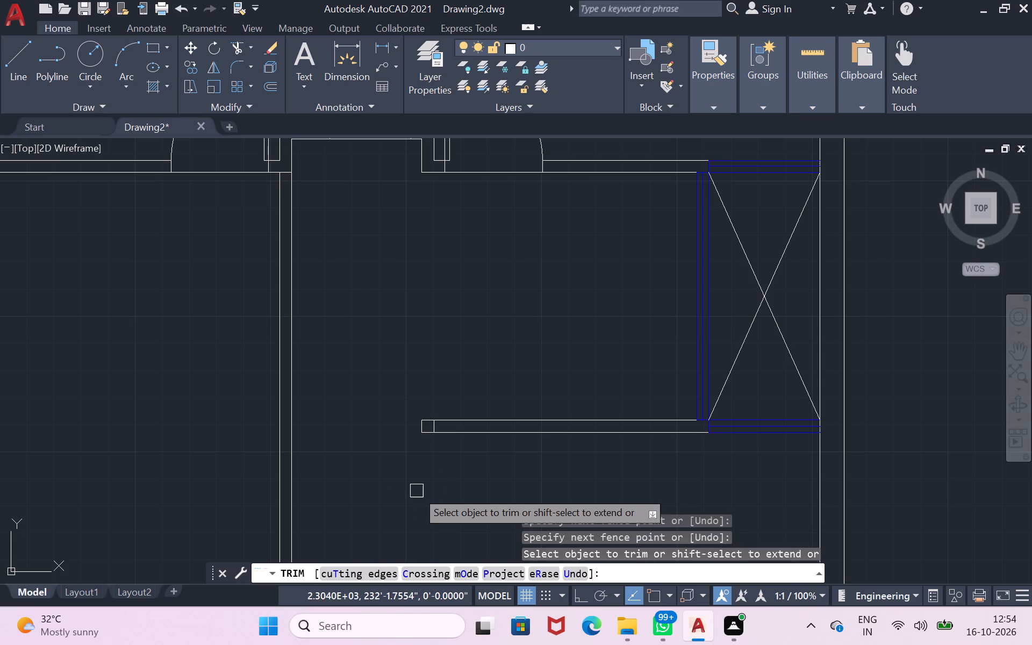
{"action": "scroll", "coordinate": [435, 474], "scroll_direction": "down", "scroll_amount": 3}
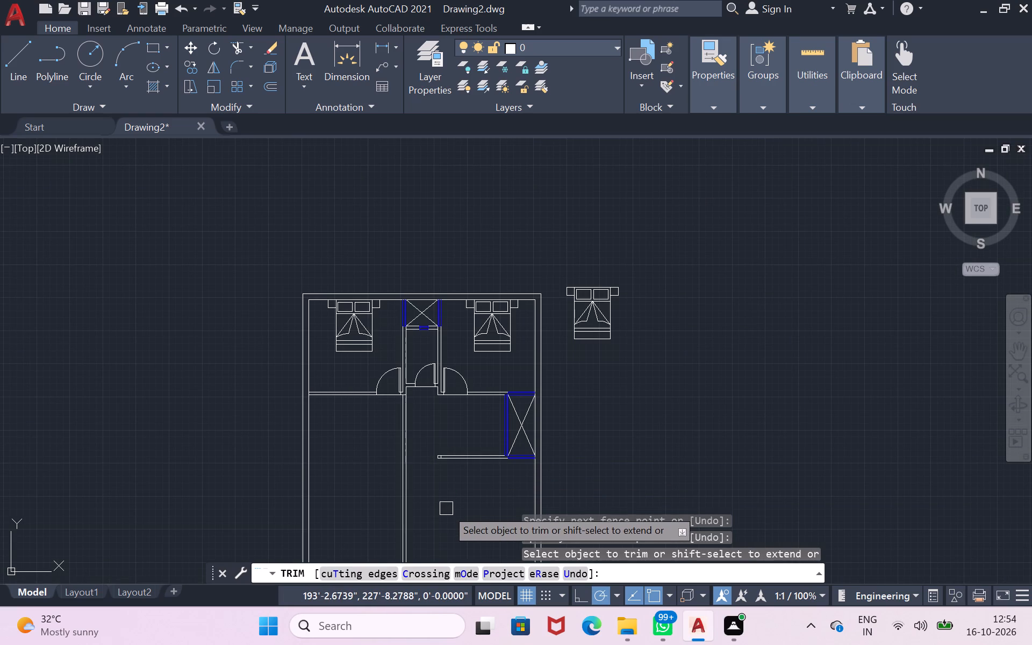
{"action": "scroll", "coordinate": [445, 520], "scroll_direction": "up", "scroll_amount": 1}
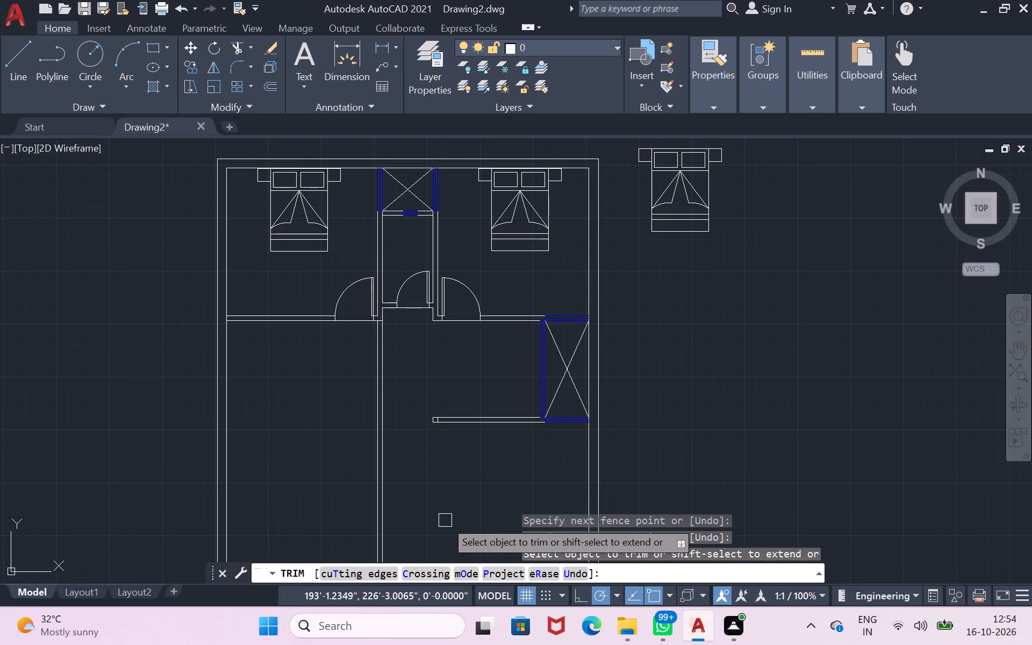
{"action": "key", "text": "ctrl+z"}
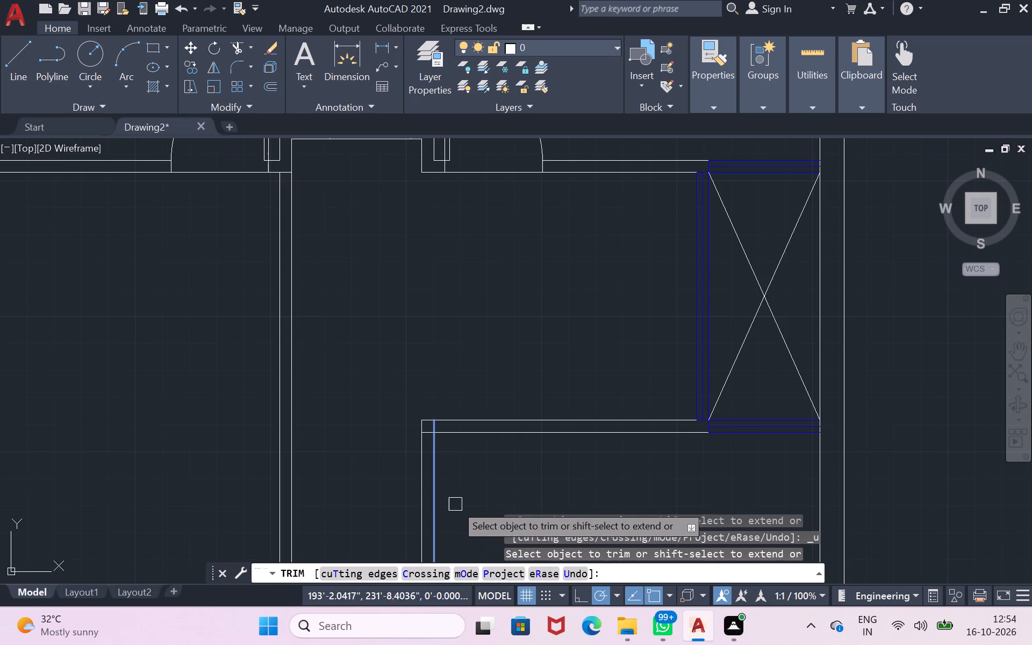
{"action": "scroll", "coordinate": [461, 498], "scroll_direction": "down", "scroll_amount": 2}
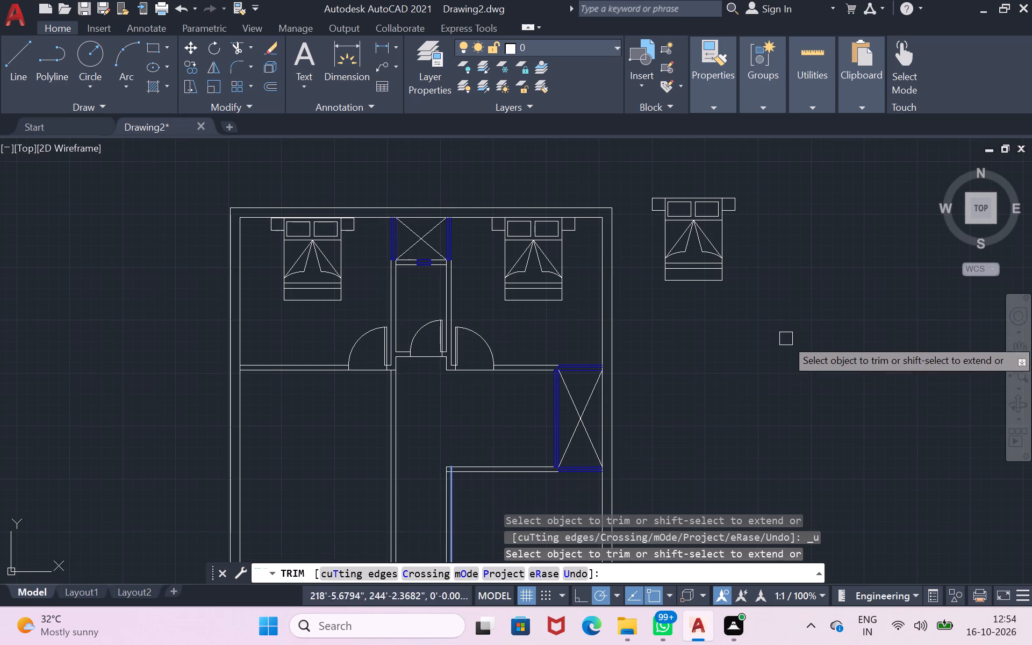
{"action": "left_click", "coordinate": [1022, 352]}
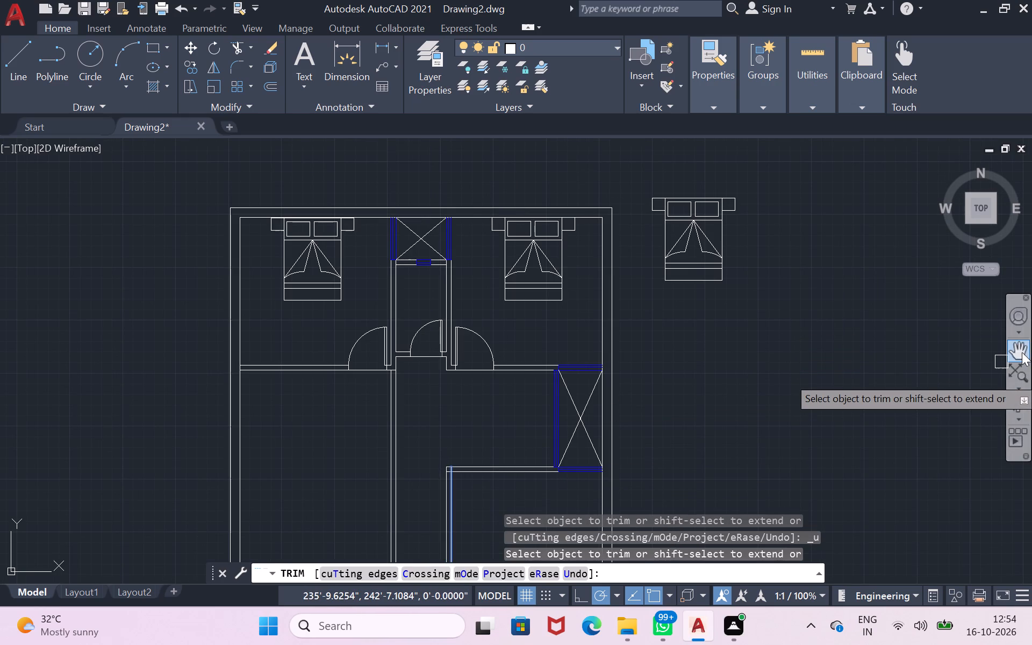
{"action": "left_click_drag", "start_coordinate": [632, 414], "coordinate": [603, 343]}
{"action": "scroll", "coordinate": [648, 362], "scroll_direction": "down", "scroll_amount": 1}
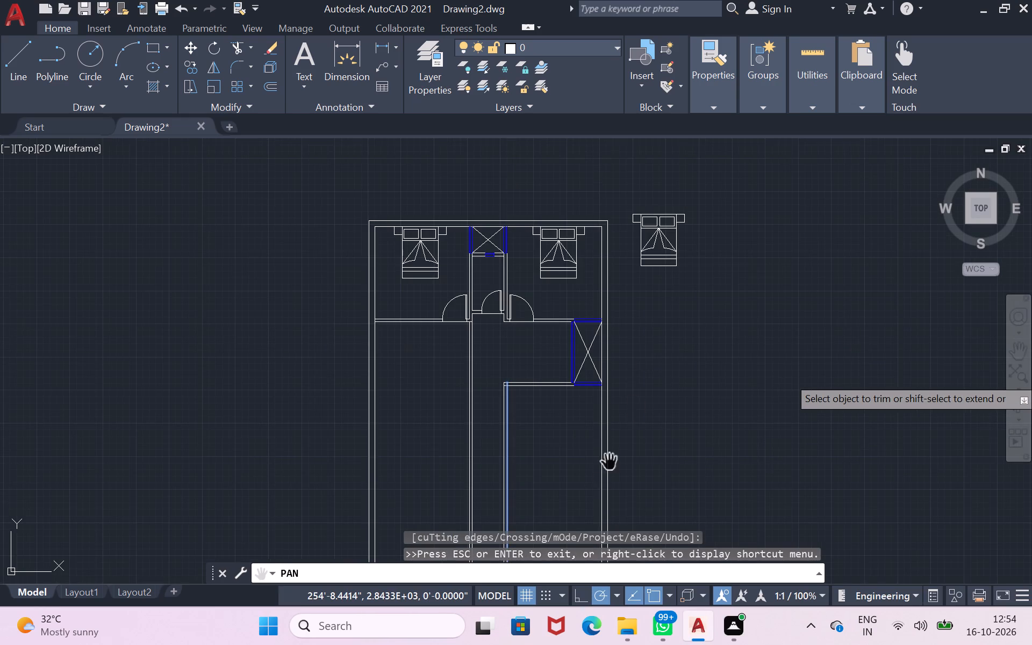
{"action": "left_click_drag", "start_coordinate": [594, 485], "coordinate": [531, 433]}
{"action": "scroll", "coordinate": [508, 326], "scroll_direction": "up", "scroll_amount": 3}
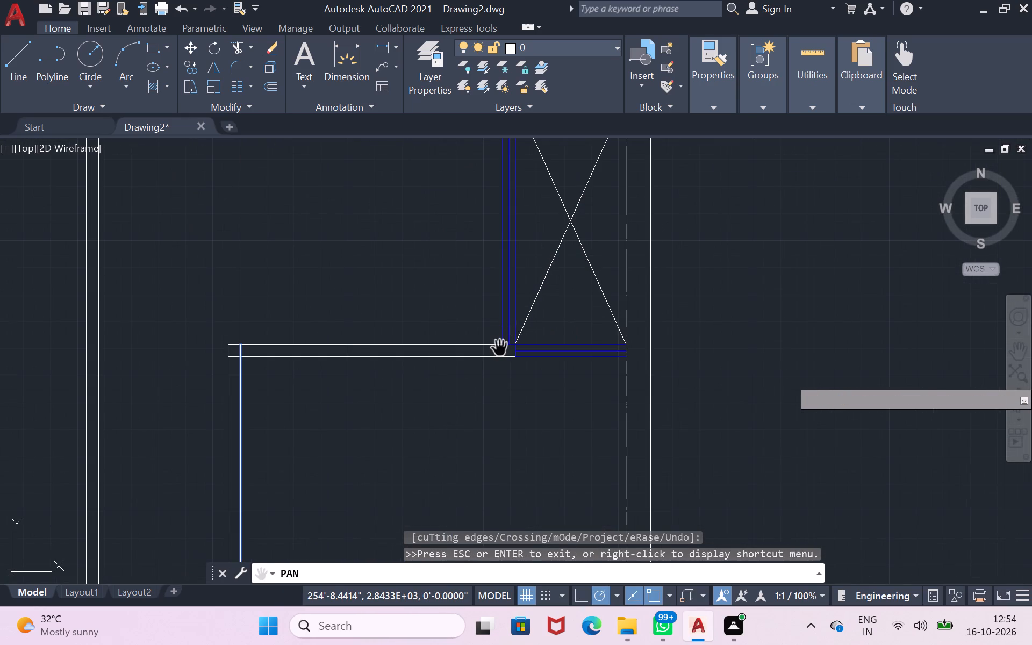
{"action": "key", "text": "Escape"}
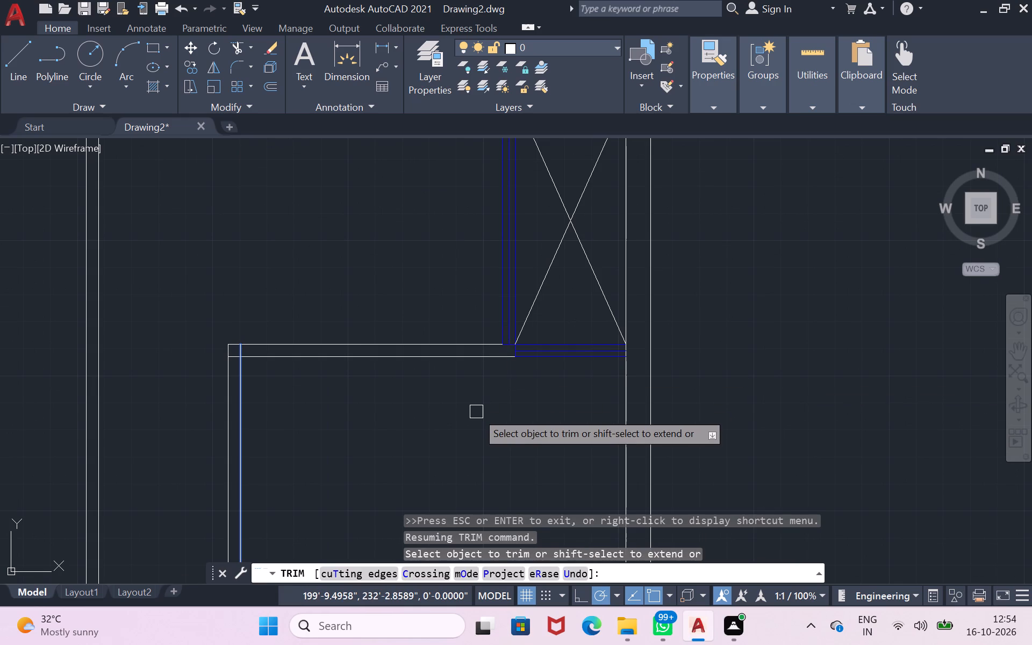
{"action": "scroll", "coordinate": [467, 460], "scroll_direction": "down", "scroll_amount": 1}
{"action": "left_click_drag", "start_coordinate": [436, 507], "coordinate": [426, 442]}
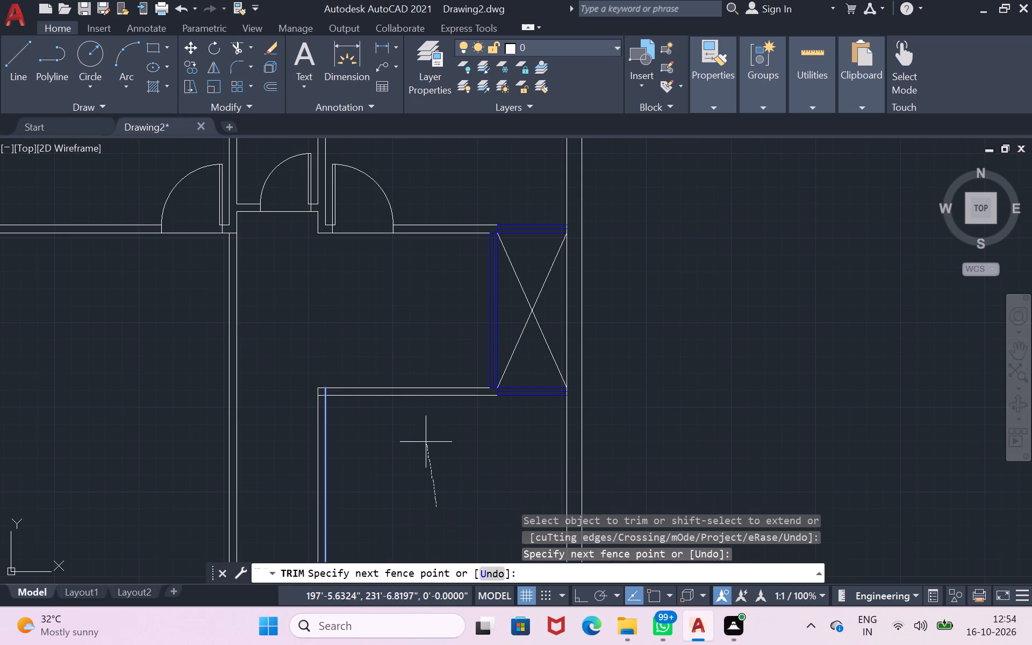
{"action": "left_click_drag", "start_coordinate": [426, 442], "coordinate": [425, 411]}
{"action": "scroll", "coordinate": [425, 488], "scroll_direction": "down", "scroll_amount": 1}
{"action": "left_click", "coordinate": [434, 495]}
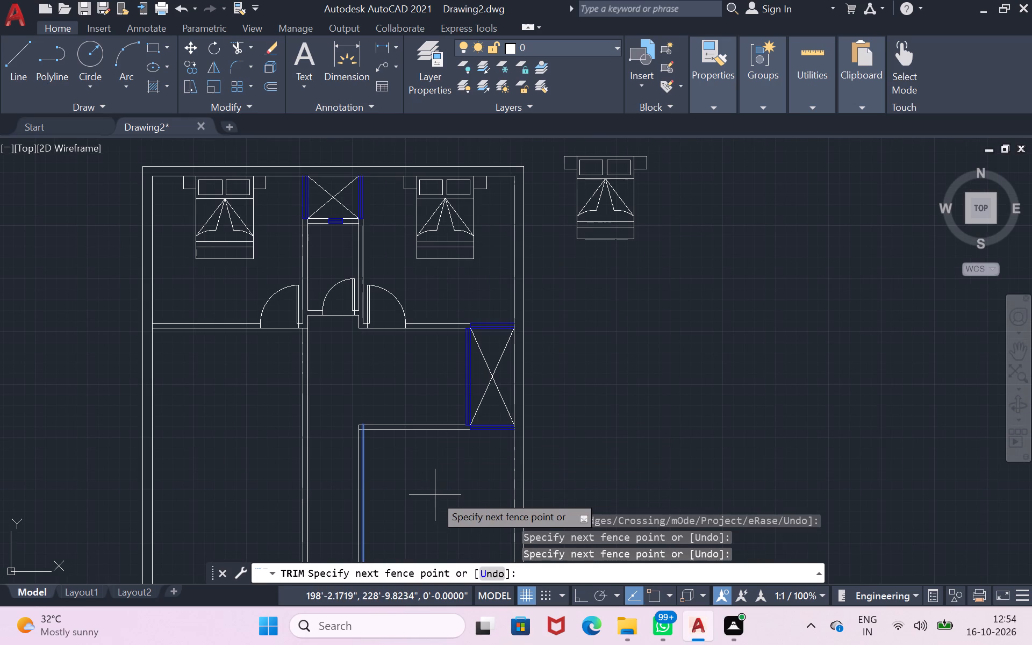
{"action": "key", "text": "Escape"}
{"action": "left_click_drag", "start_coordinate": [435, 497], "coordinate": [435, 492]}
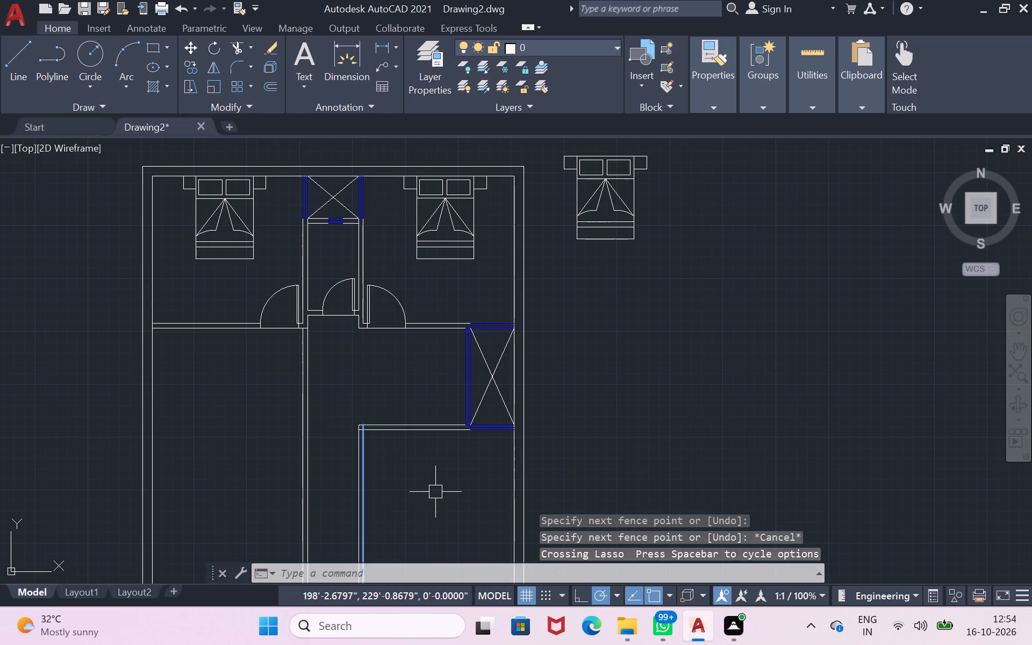
Draw an 8'-4.5" vertical line from the east bedroom door swing's wall end south to the outer face of the 8'-deep space's south wall.
{"action": "key", "text": "p"}
{"action": "key", "text": "Return"}
{"action": "left_click_drag", "start_coordinate": [438, 490], "coordinate": [415, 355]}
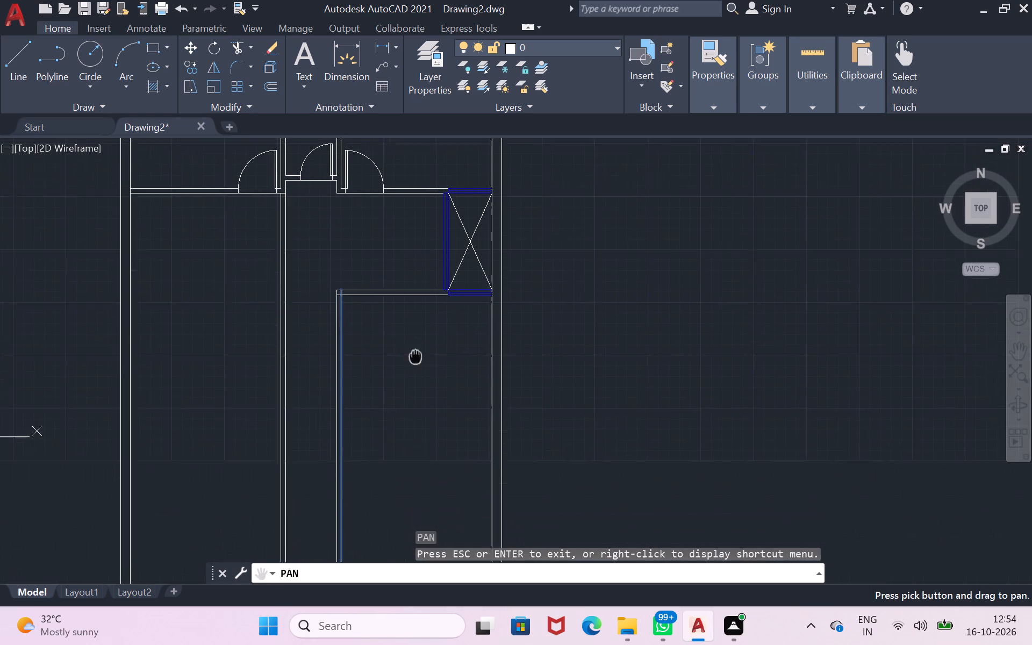
{"action": "left_click_drag", "start_coordinate": [415, 355], "coordinate": [406, 305]}
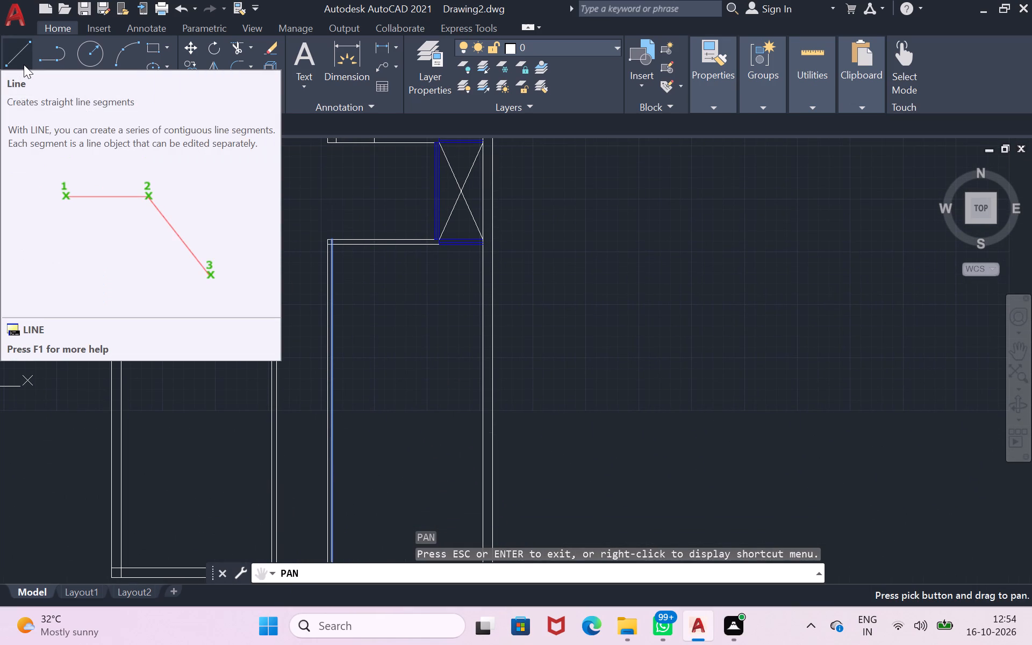
{"action": "left_click", "coordinate": [24, 64]}
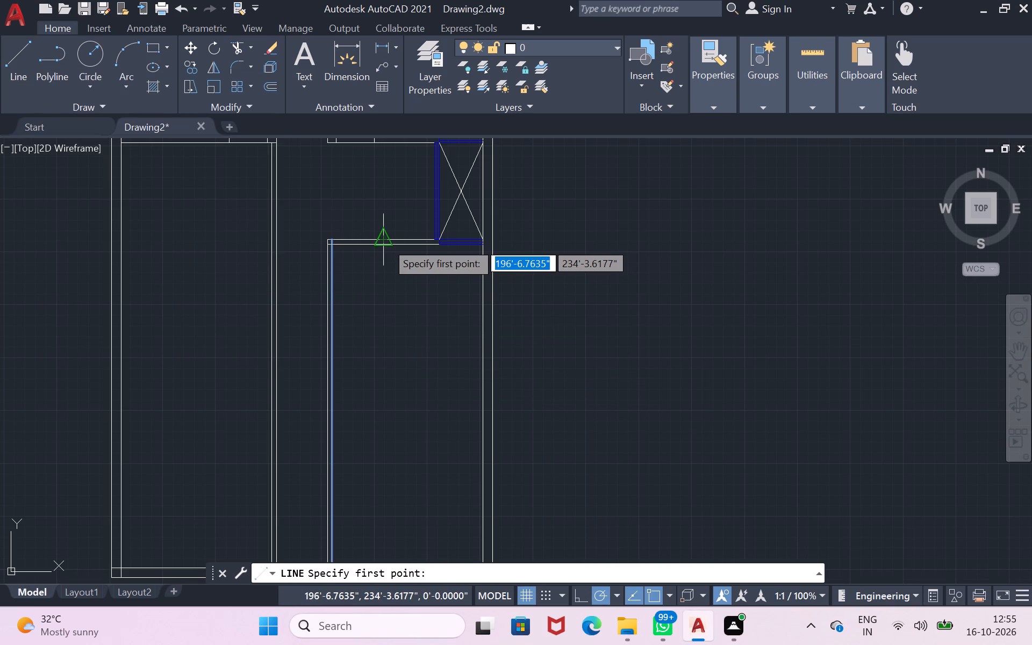
{"action": "scroll", "coordinate": [396, 192], "scroll_direction": "down", "scroll_amount": 1}
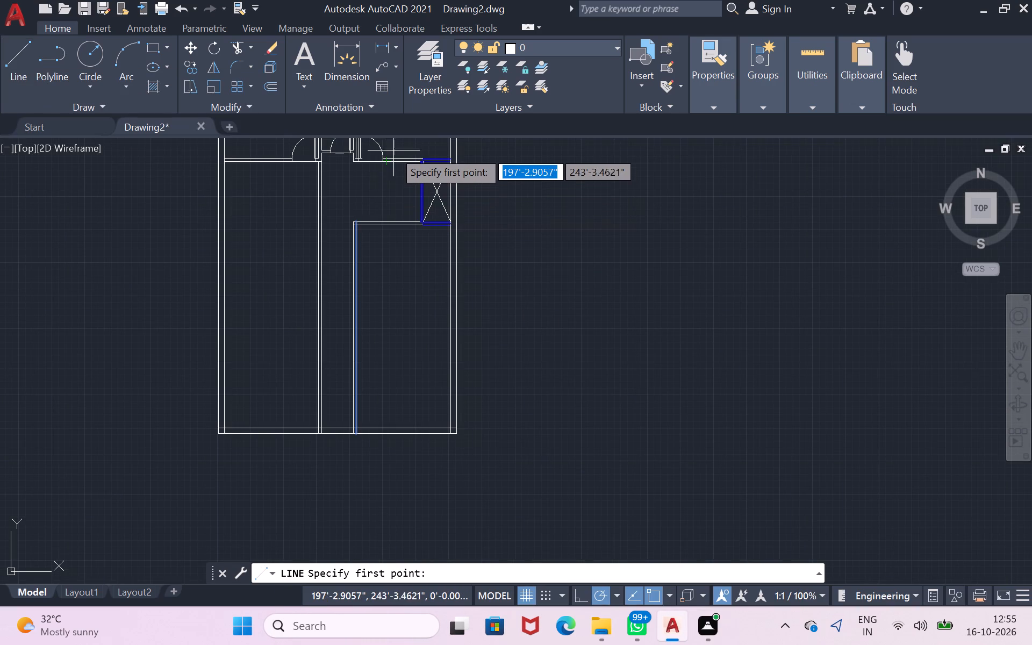
{"action": "scroll", "coordinate": [393, 139], "scroll_direction": "up", "scroll_amount": 1}
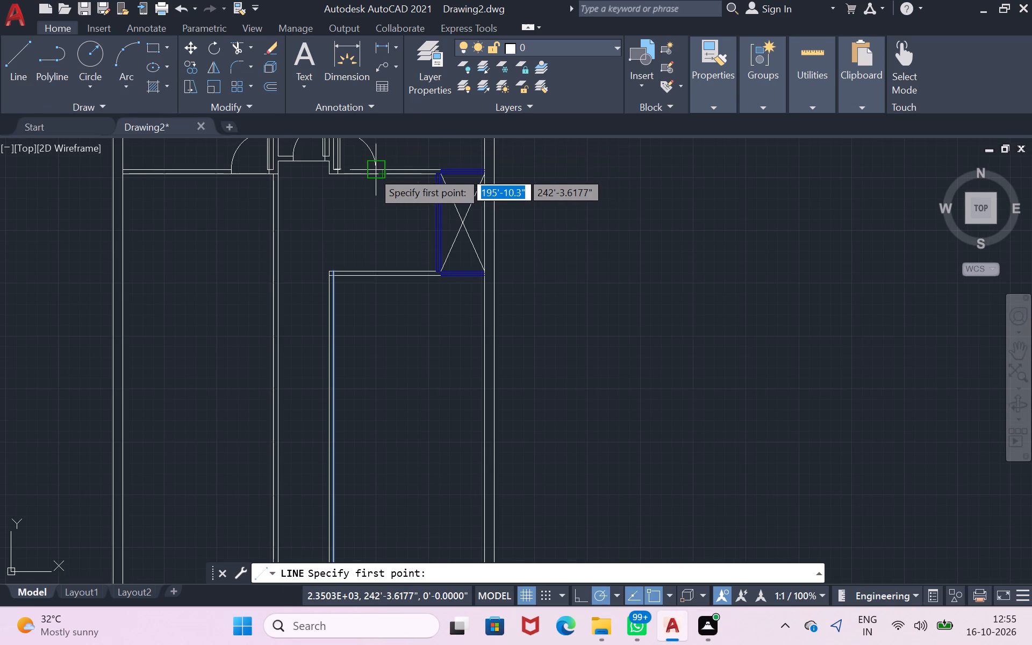
{"action": "left_click", "coordinate": [371, 171]}
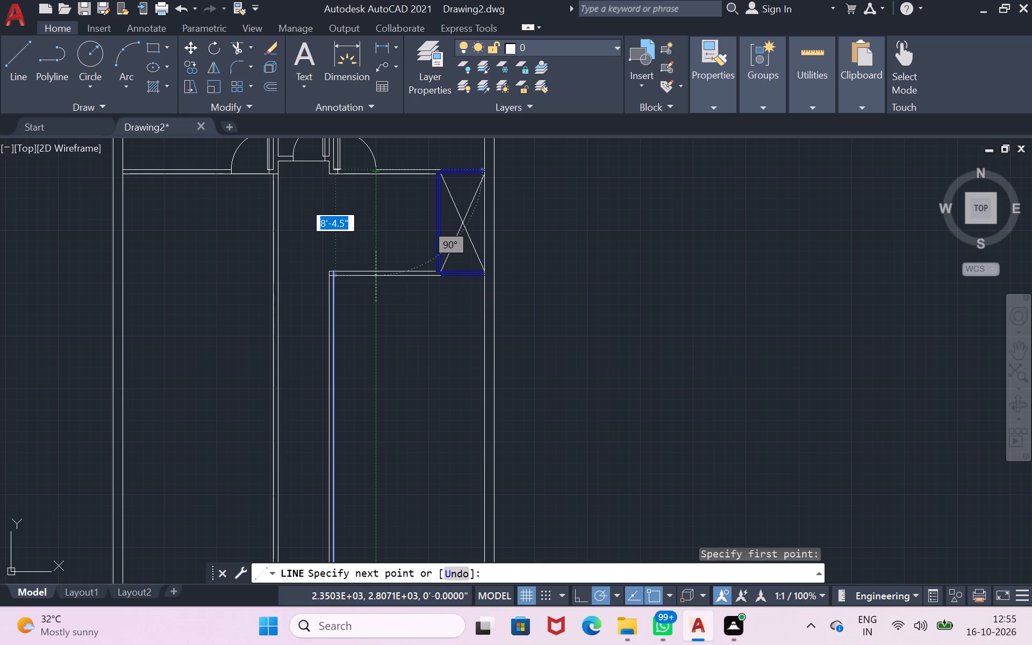
{"action": "scroll", "coordinate": [376, 277], "scroll_direction": "up", "scroll_amount": 2}
{"action": "left_click", "coordinate": [376, 277]}
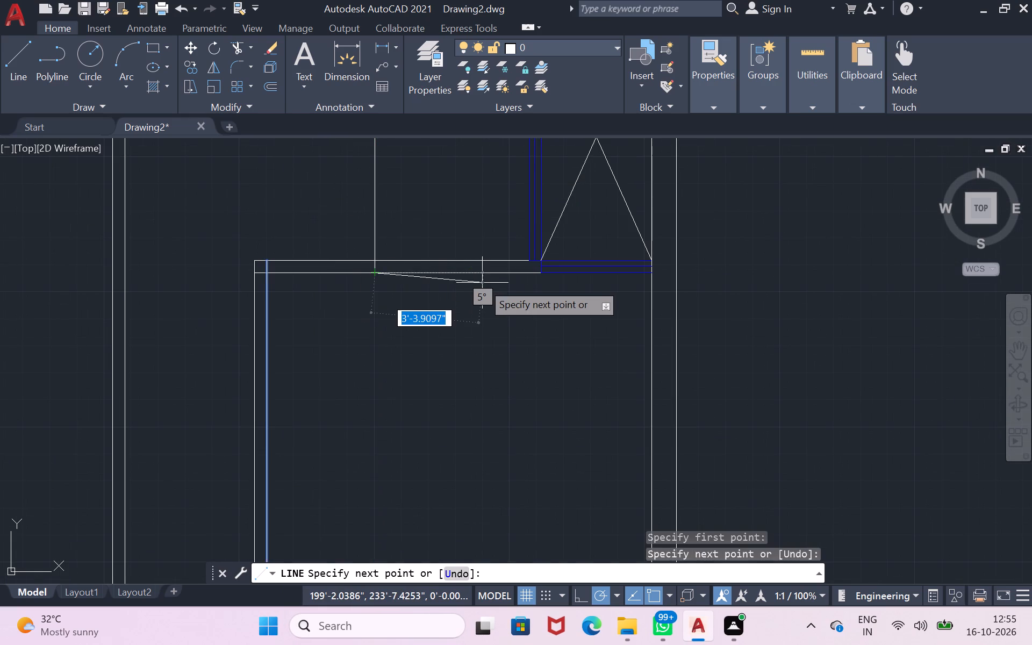
{"action": "key", "text": "Return"}
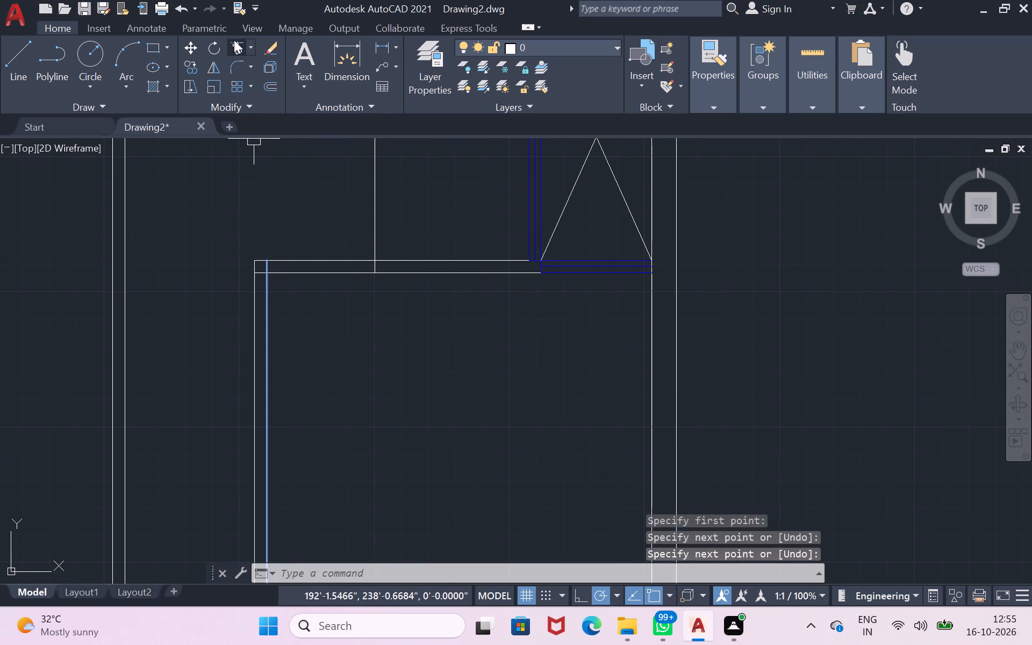
Trim both south wall lines between the corridor wall and the vertical line, and remove the vertical line's part north of that wall.
{"action": "left_click", "coordinate": [234, 40]}
{"action": "left_click_drag", "start_coordinate": [347, 227], "coordinate": [346, 303]}
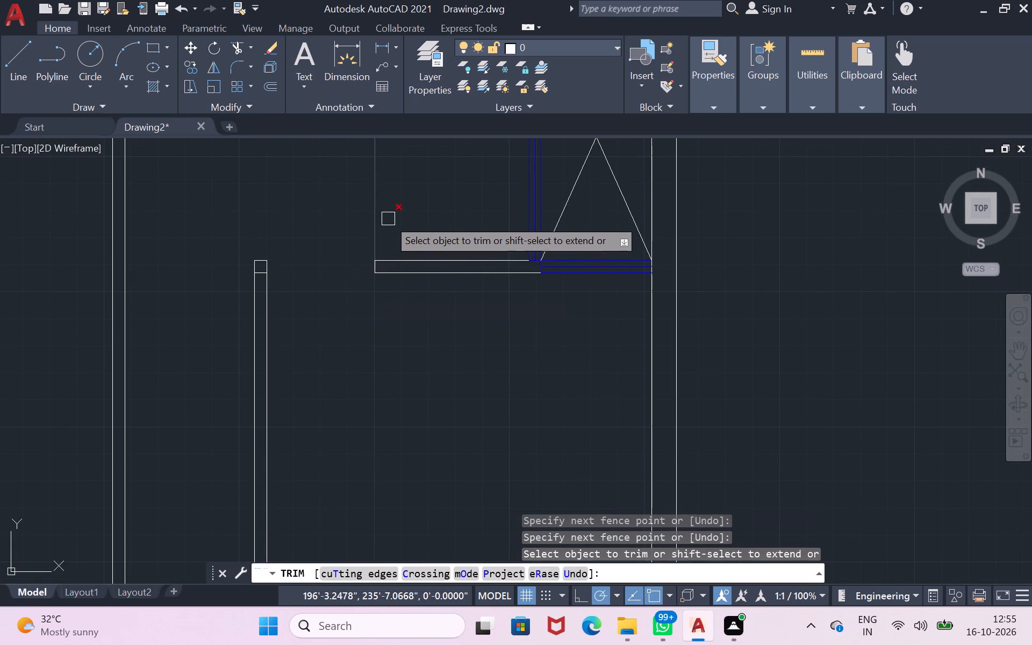
{"action": "scroll", "coordinate": [388, 219], "scroll_direction": "down", "scroll_amount": 2}
{"action": "left_click", "coordinate": [386, 204]}
{"action": "scroll", "coordinate": [386, 204], "scroll_direction": "down", "scroll_amount": 2}
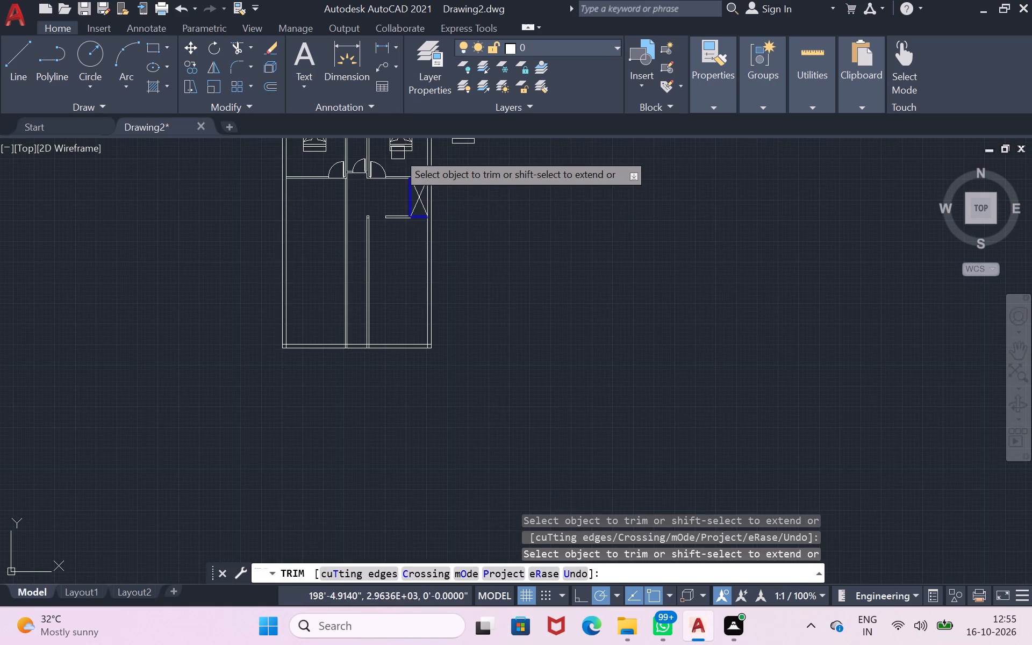
Finish trimming the opening in the 8'-deep space's south wall.
{"action": "scroll", "coordinate": [398, 153], "scroll_direction": "up", "scroll_amount": 2}
{"action": "scroll", "coordinate": [363, 332], "scroll_direction": "up", "scroll_amount": 1}
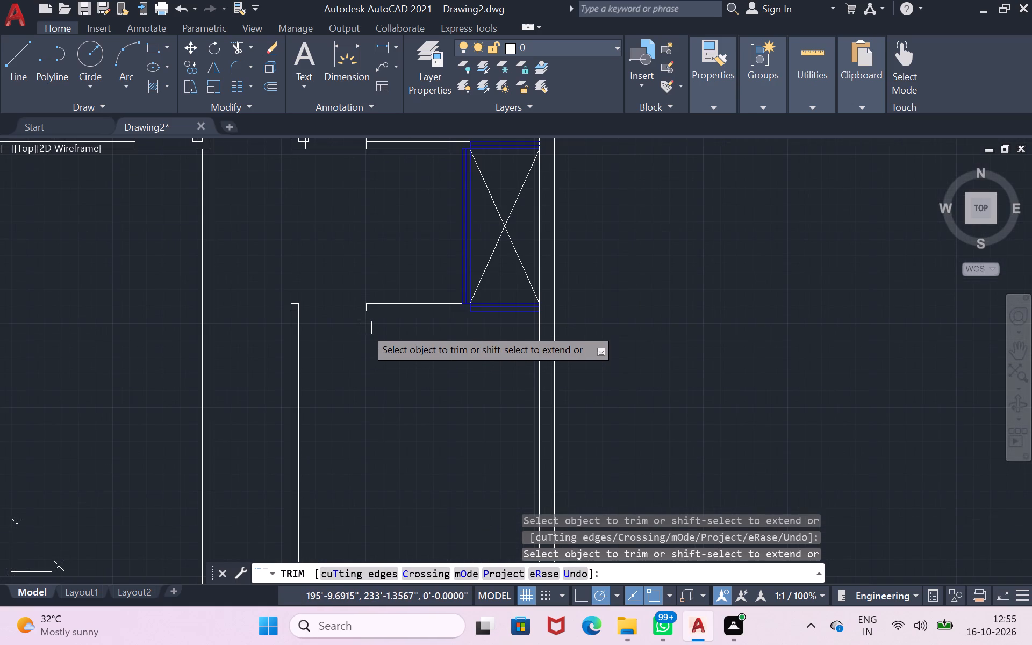
{"action": "scroll", "coordinate": [365, 328], "scroll_direction": "down", "scroll_amount": 2}
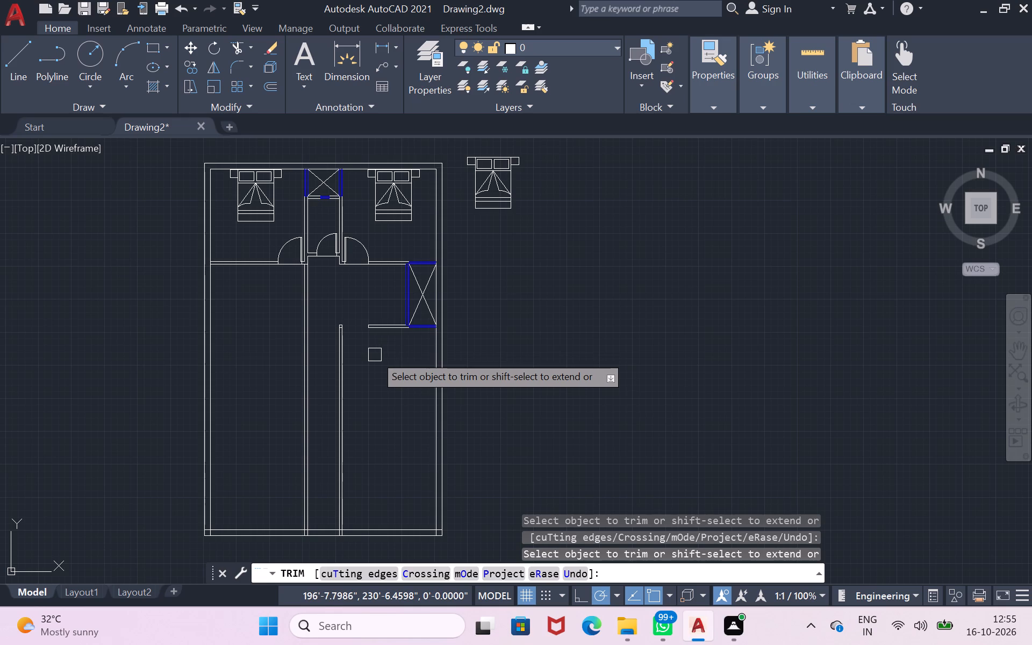
{"action": "key", "text": "Return"}
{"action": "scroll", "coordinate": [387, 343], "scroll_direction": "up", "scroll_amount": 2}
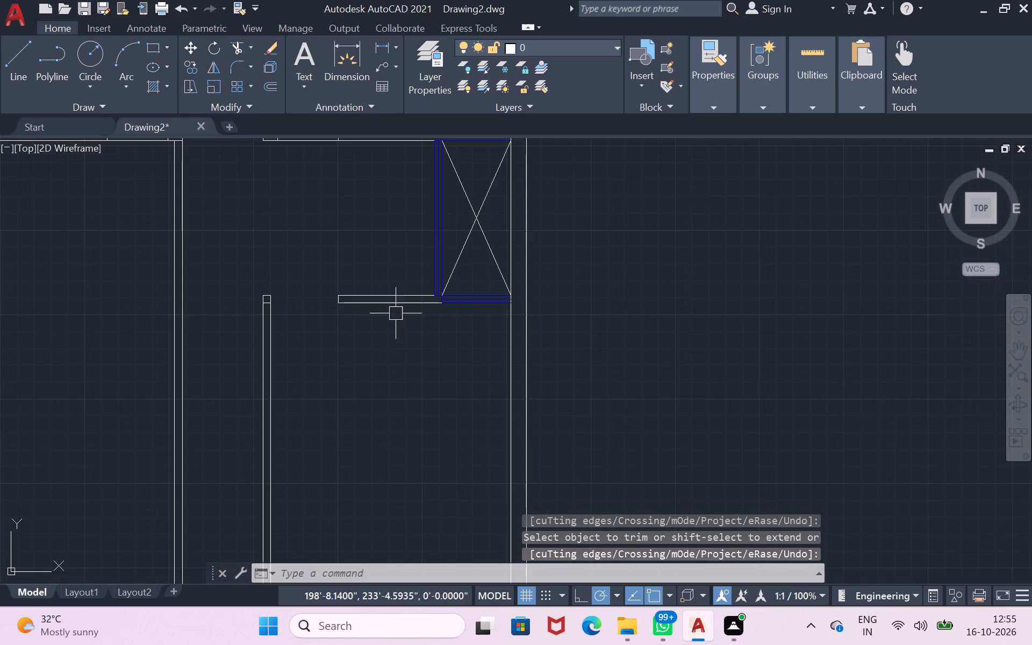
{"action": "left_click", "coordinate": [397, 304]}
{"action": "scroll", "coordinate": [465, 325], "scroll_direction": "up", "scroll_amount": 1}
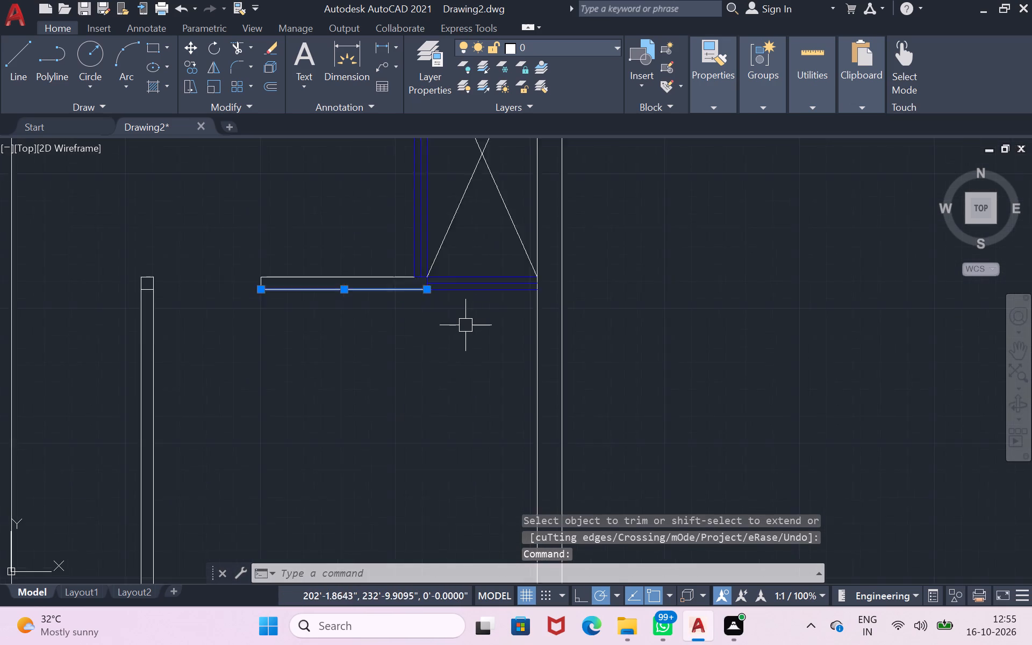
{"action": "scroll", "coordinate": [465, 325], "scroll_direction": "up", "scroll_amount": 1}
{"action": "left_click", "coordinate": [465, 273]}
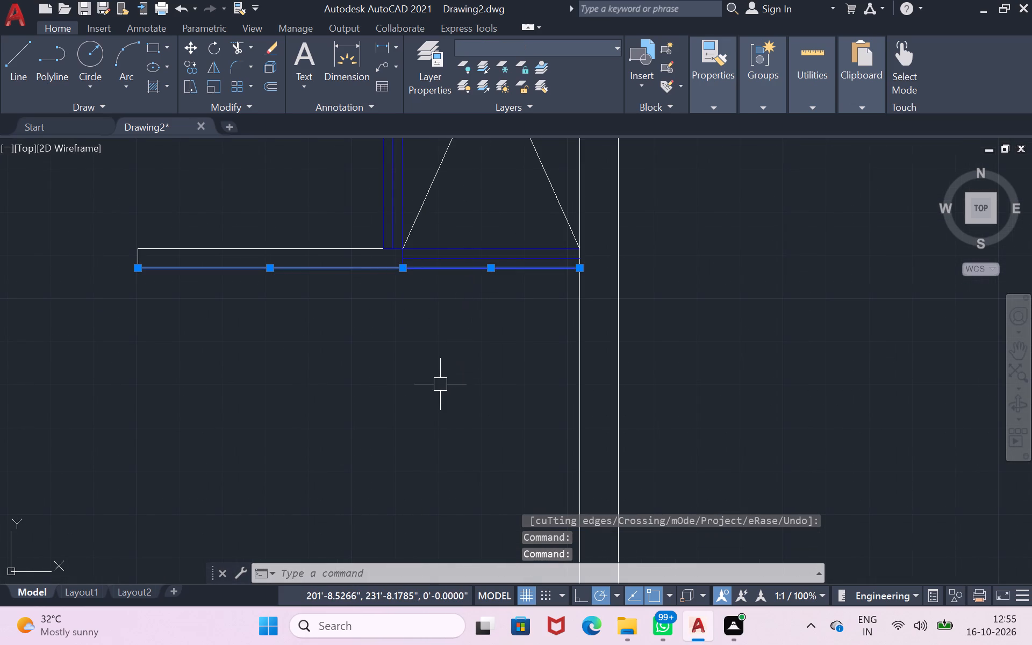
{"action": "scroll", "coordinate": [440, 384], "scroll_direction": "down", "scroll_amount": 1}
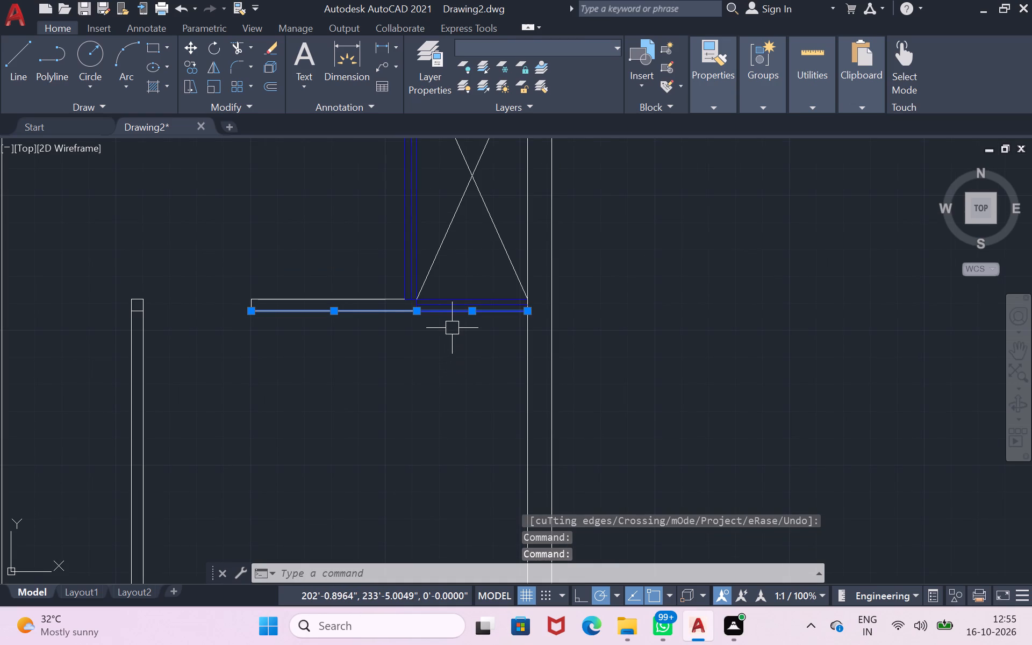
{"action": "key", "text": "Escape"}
Offset the outer line of the 8'-deep space's south wall, between the opening and the crossed shaft, 11'0" to the south.
{"action": "left_click", "coordinate": [391, 312]}
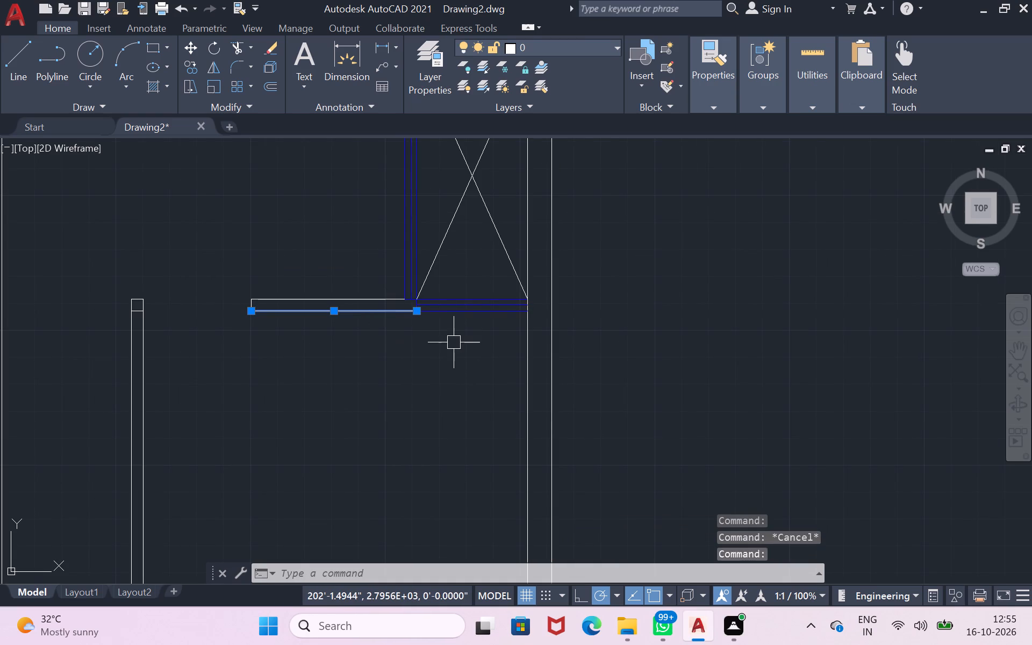
{"action": "scroll", "coordinate": [454, 367], "scroll_direction": "down", "scroll_amount": 1}
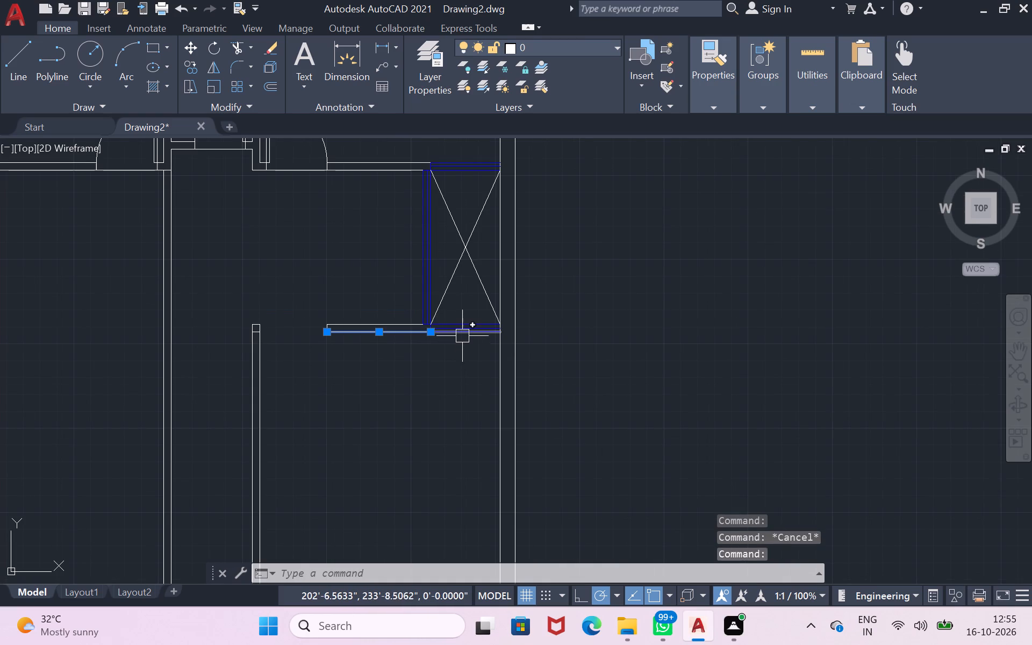
{"action": "scroll", "coordinate": [460, 390], "scroll_direction": "down", "scroll_amount": 1}
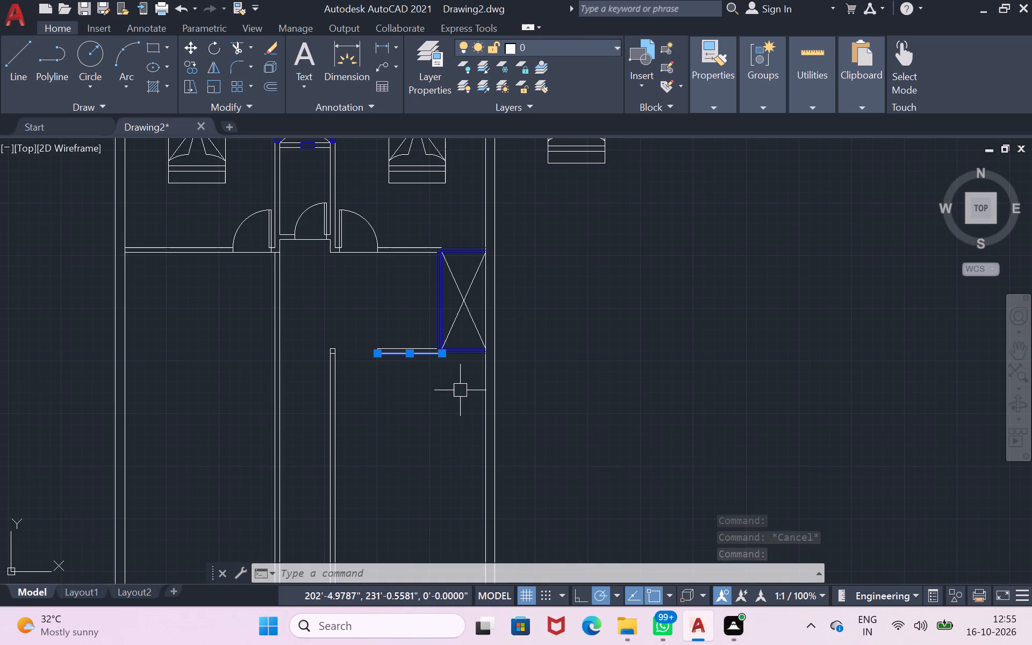
{"action": "key", "text": "o"}
{"action": "key", "text": "Return"}
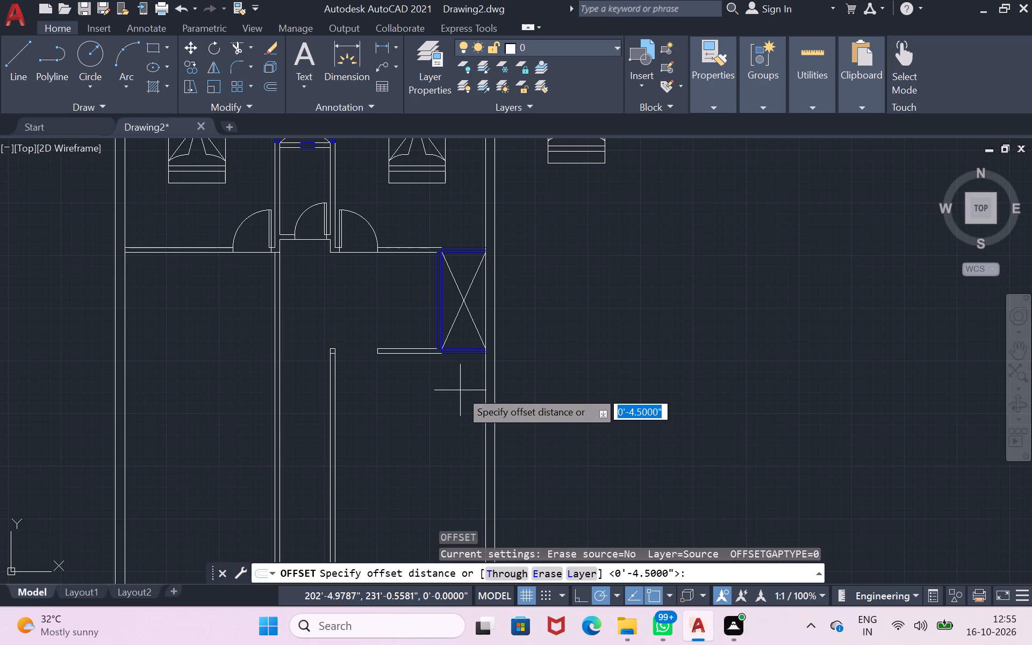
{"action": "left_click", "coordinate": [419, 358]}
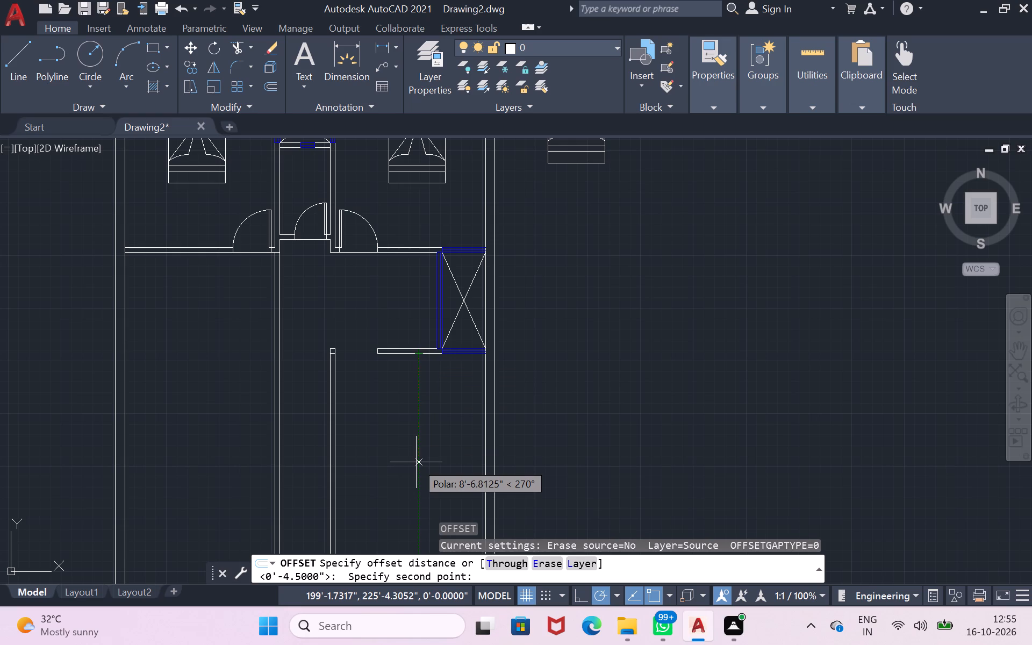
{"action": "type", "text": "11"}
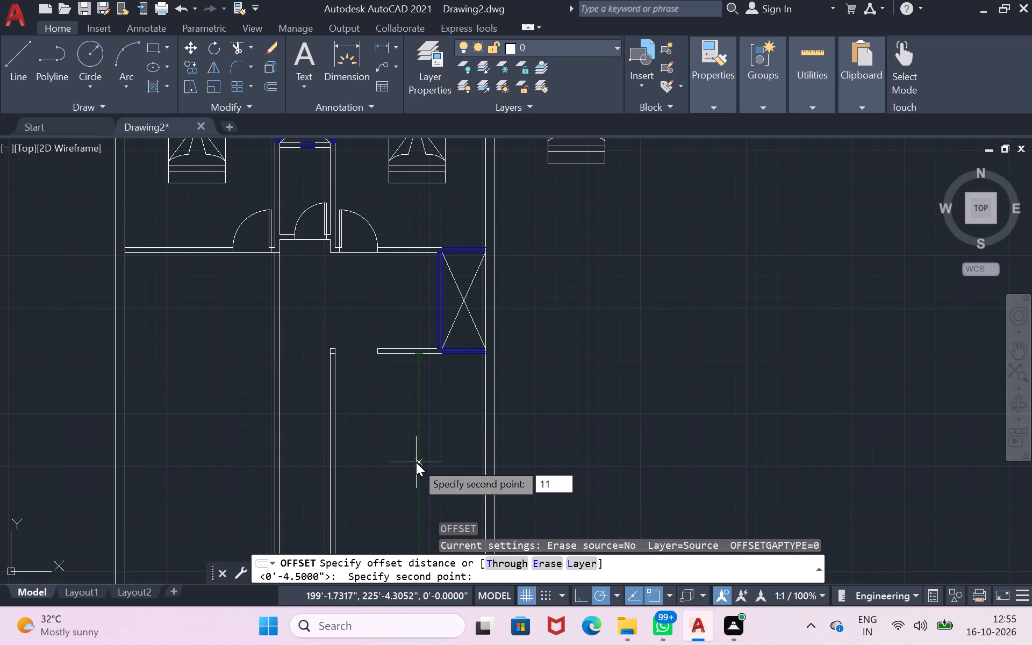
{"action": "type", "text": "'0"}
{"action": "key", "text": "shift+quotedbl"}
{"action": "key", "text": "Return"}
{"action": "scroll", "coordinate": [419, 435], "scroll_direction": "down", "scroll_amount": 1}
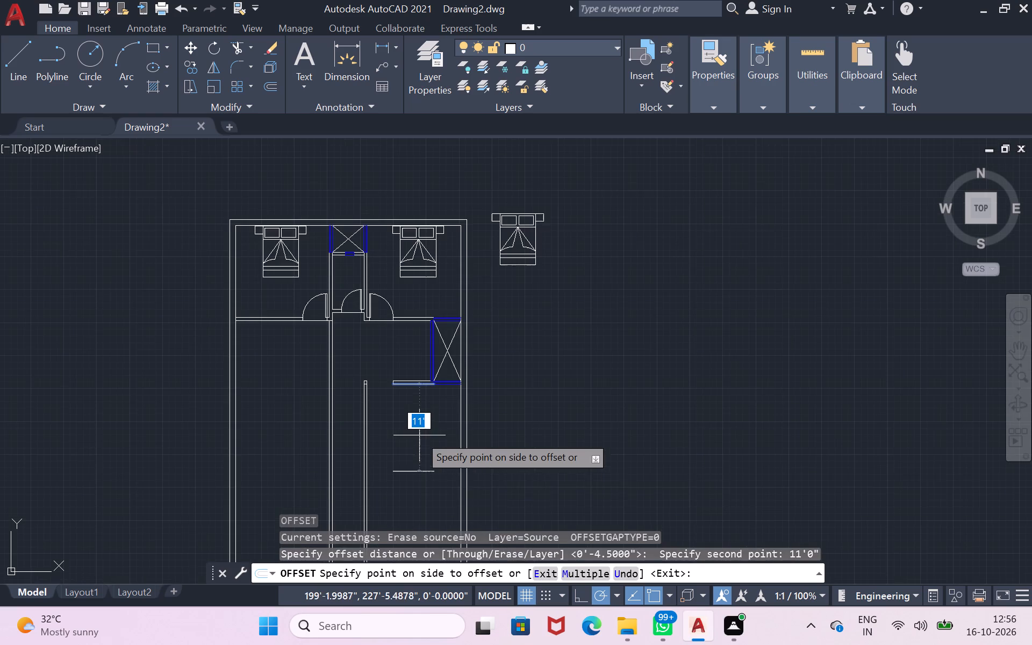
{"action": "scroll", "coordinate": [449, 488], "scroll_direction": "up", "scroll_amount": 2}
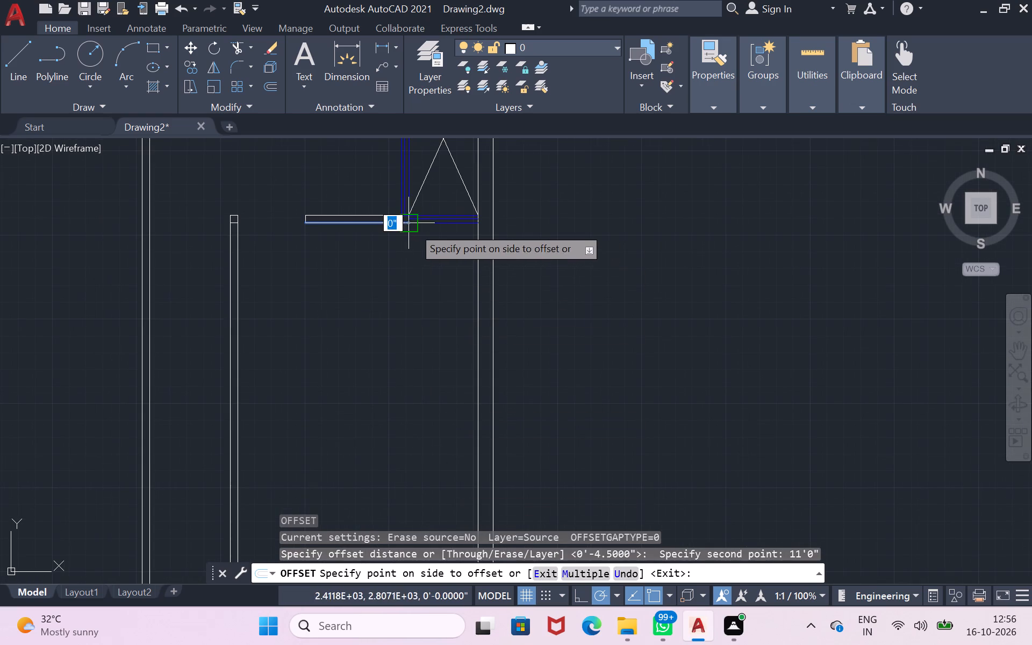
{"action": "left_click", "coordinate": [357, 350]}
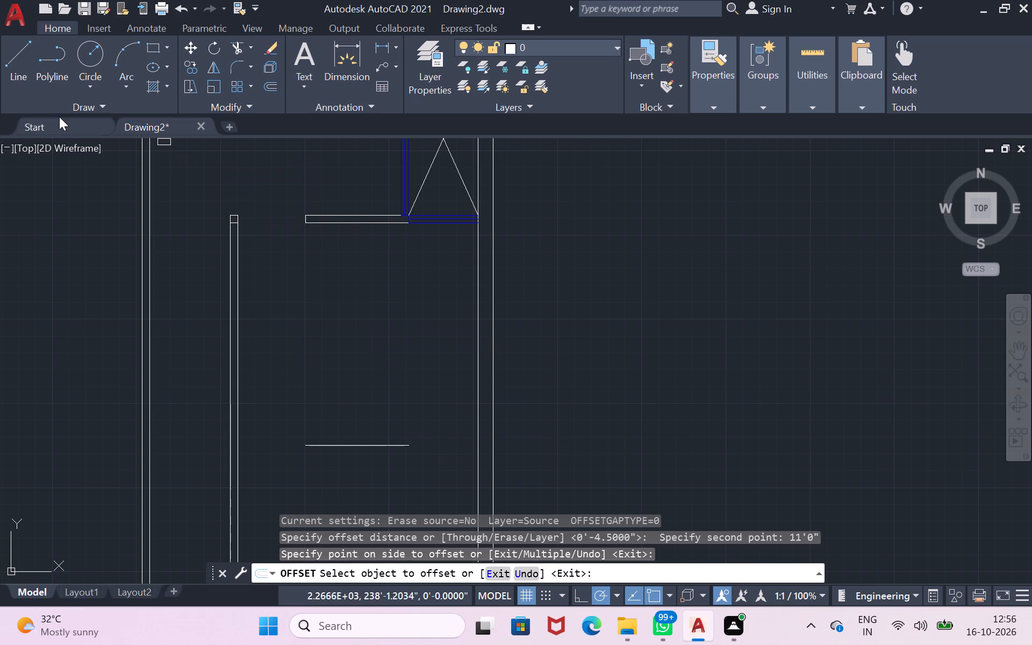
Draw lines continuing the offset line east to the exterior wall's inner face and about 3'-4" west to the corridor's east wall.
{"action": "left_click", "coordinate": [25, 55]}
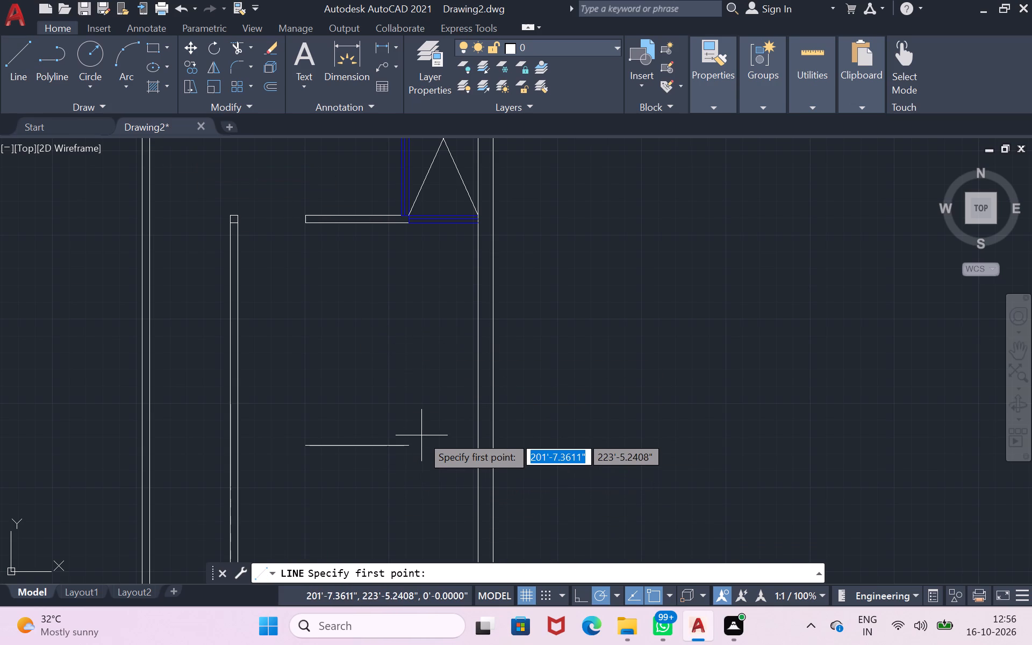
{"action": "scroll", "coordinate": [440, 396], "scroll_direction": "down", "scroll_amount": 3}
{"action": "scroll", "coordinate": [429, 452], "scroll_direction": "up", "scroll_amount": 3}
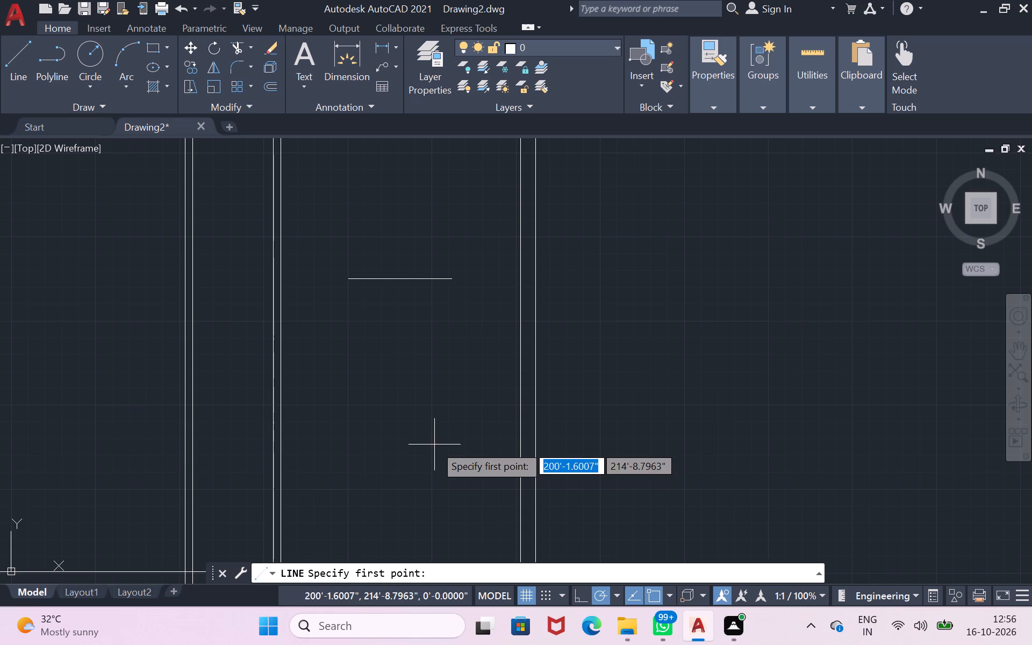
{"action": "left_click", "coordinate": [451, 283]}
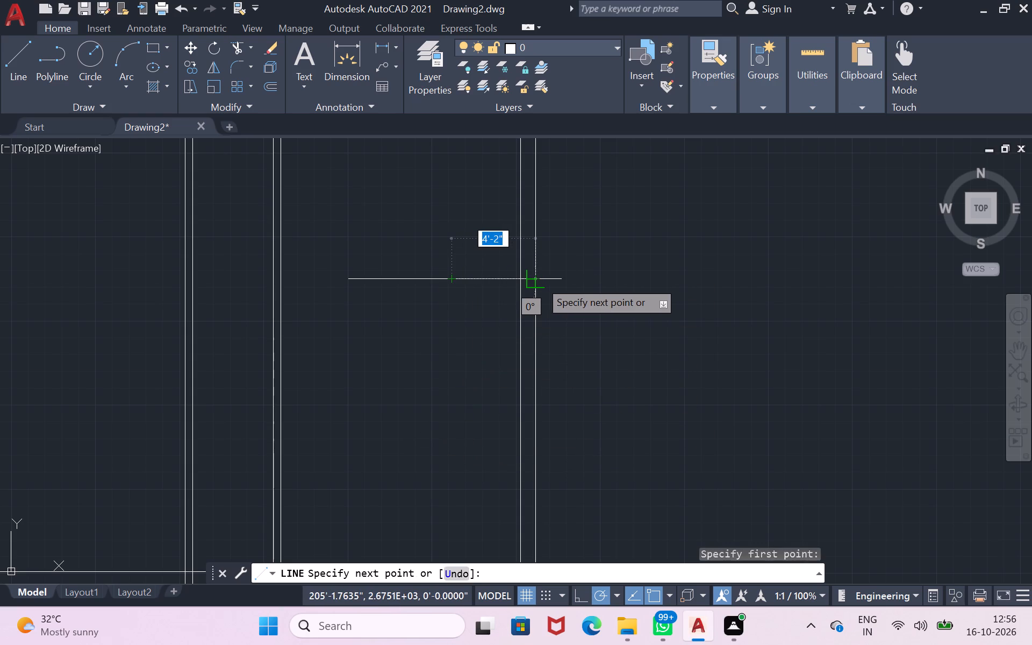
{"action": "left_click", "coordinate": [520, 281]}
{"action": "key", "text": "Return"}
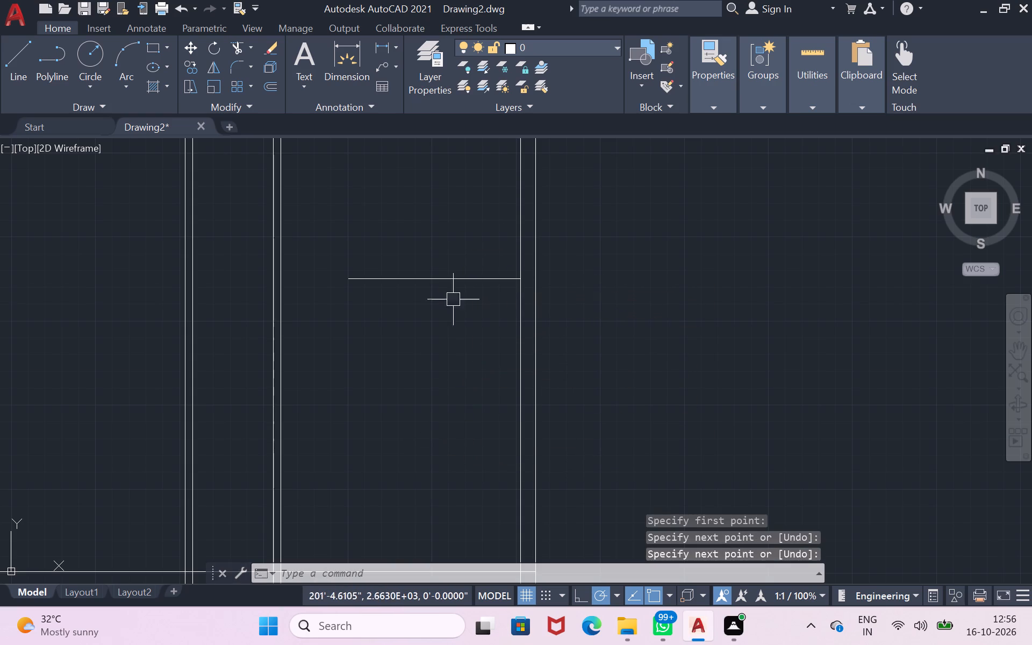
{"action": "left_click", "coordinate": [13, 83]}
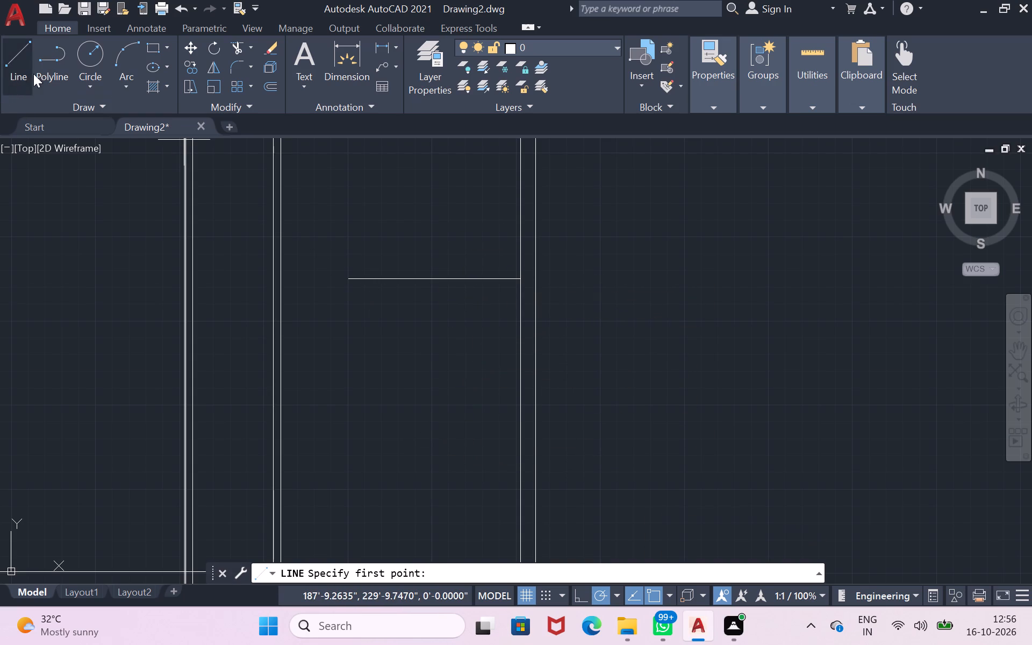
{"action": "left_click", "coordinate": [348, 282]}
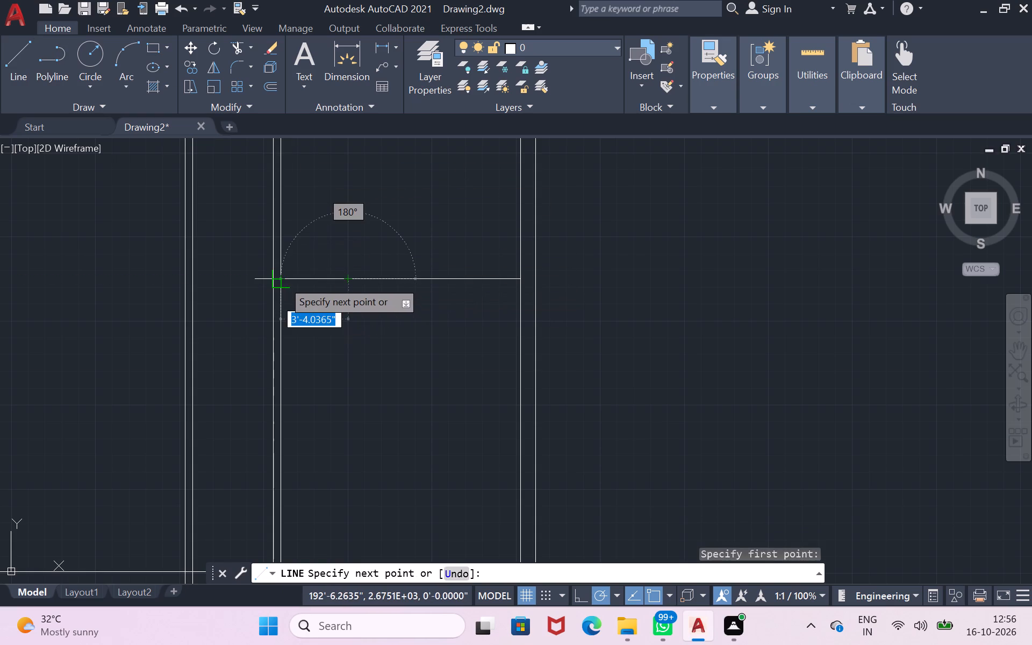
{"action": "left_click", "coordinate": [282, 280]}
{"action": "key", "text": "Return"}
{"action": "scroll", "coordinate": [488, 205], "scroll_direction": "down", "scroll_amount": 1}
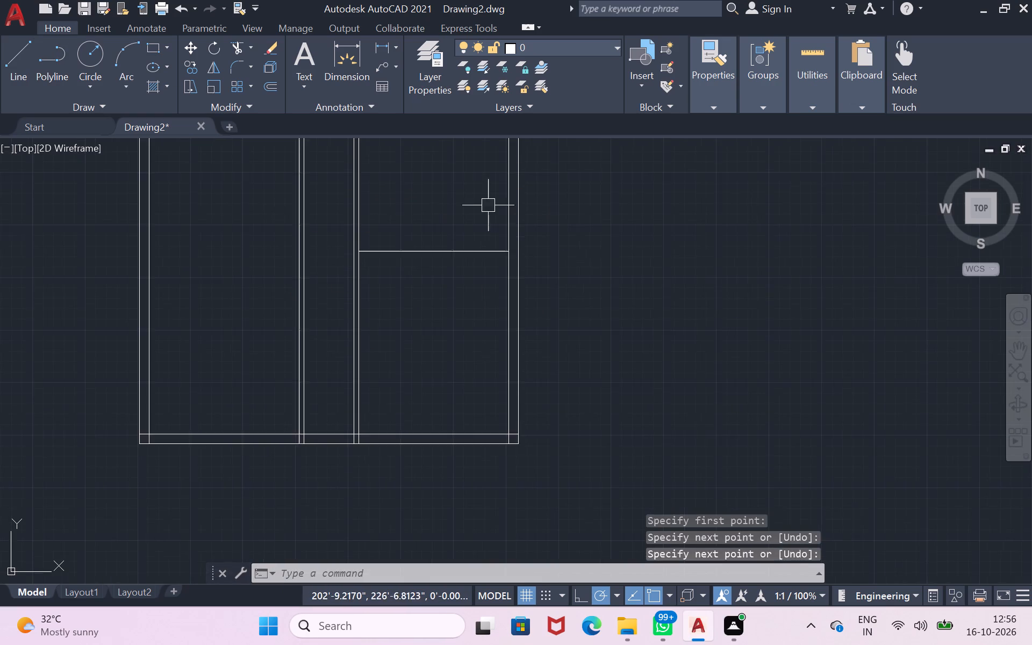
Draw a line 2' north from the new cross line's west end, and continue it horizontally to the east exterior wall's inner face.
{"action": "scroll", "coordinate": [499, 217], "scroll_direction": "down", "scroll_amount": 1}
{"action": "scroll", "coordinate": [449, 146], "scroll_direction": "up", "scroll_amount": 3}
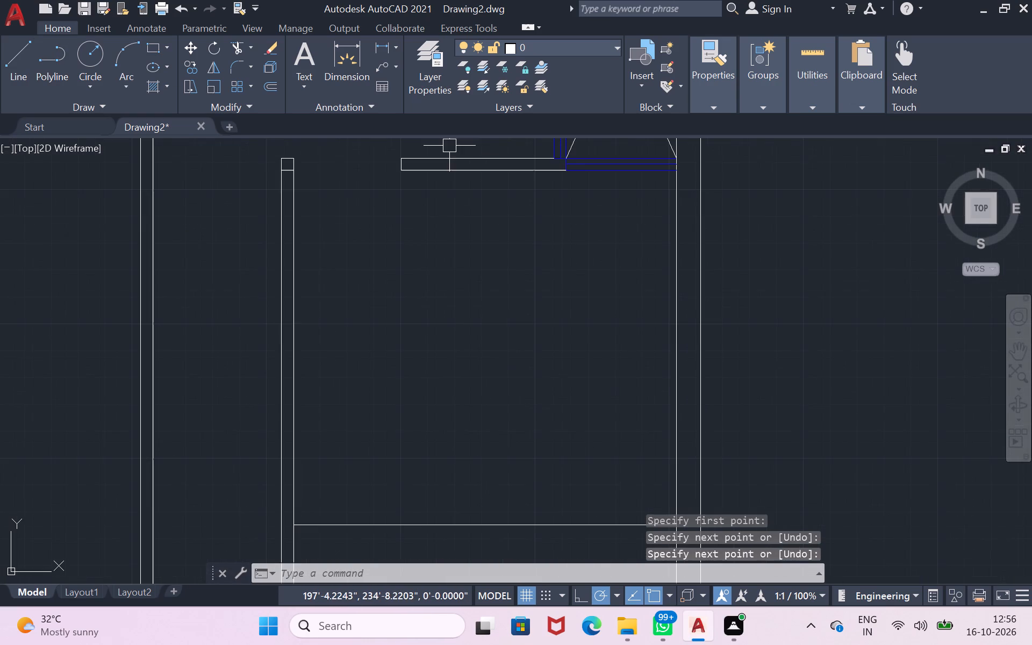
{"action": "left_click", "coordinate": [27, 68]}
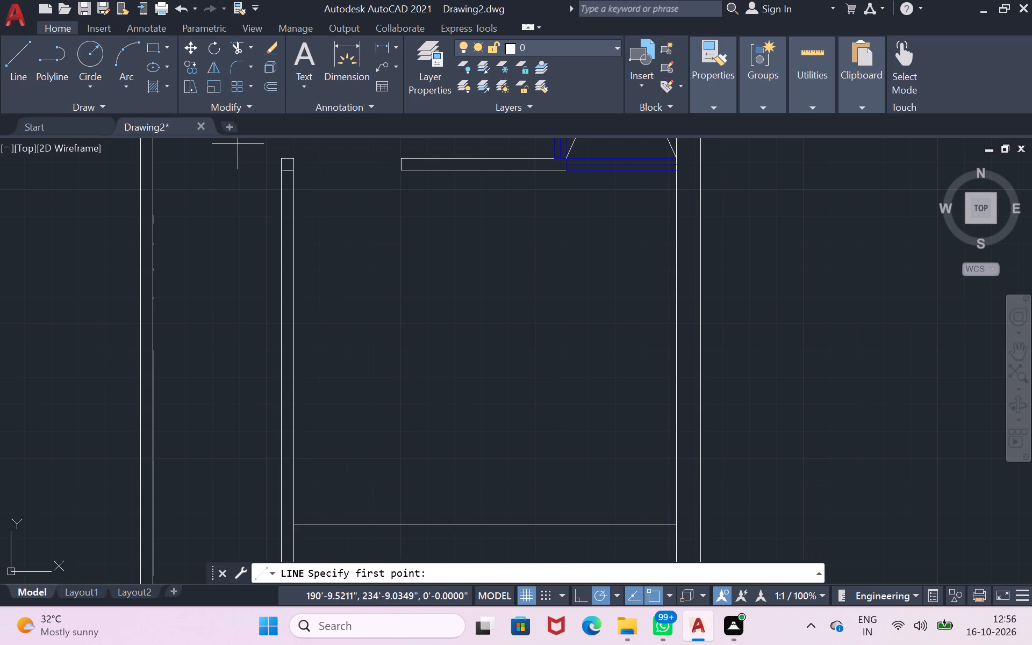
{"action": "left_click", "coordinate": [295, 522]}
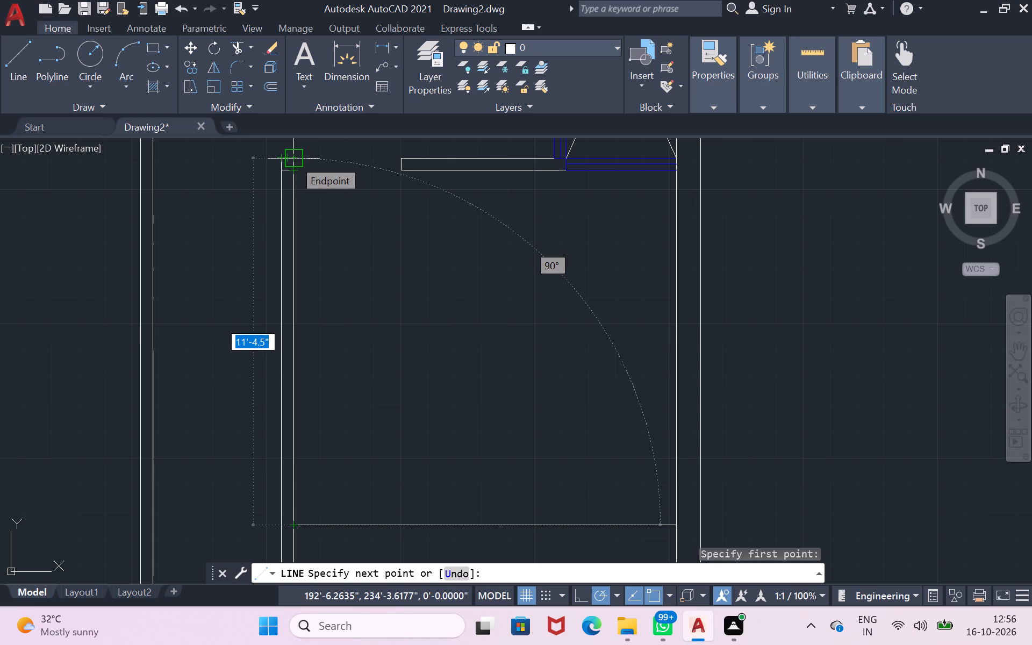
{"action": "type", "text": "2'"}
{"action": "key", "text": "Return"}
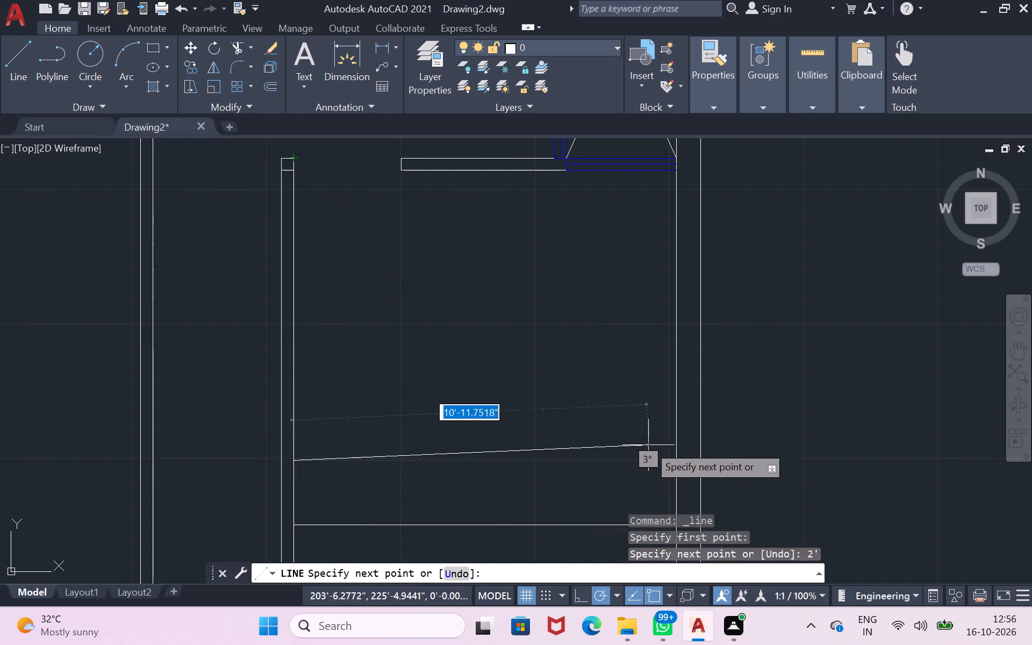
{"action": "left_click", "coordinate": [676, 457]}
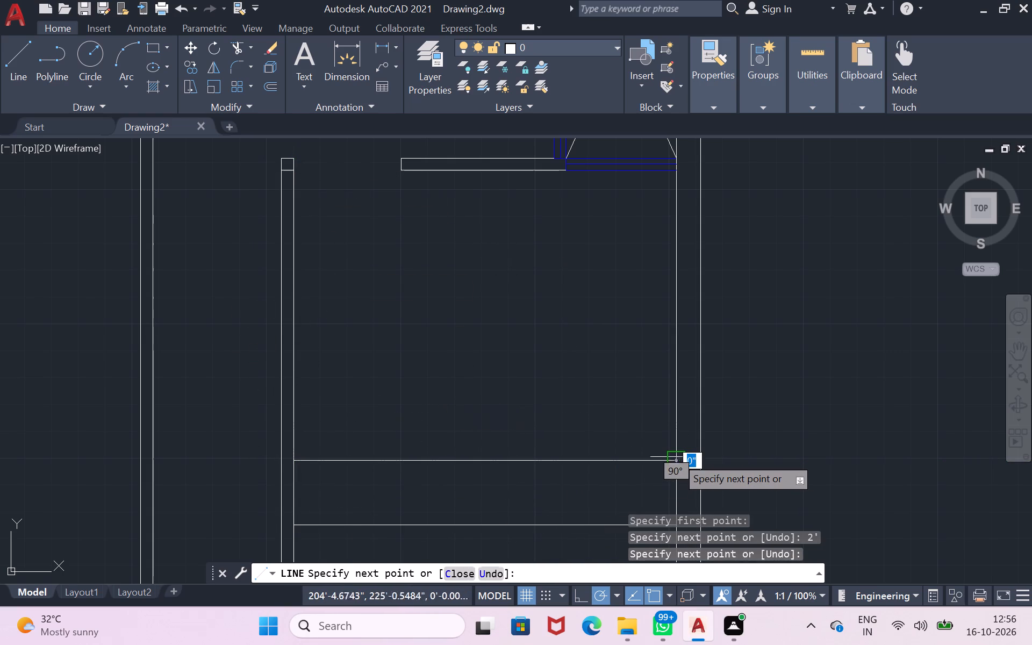
{"action": "key", "text": "Return"}
Draw a line about 2'-2" west along the south cross line from the exterior wall, about 7'-3" north, and east to the wall's inner face.
{"action": "scroll", "coordinate": [662, 474], "scroll_direction": "down", "scroll_amount": 1}
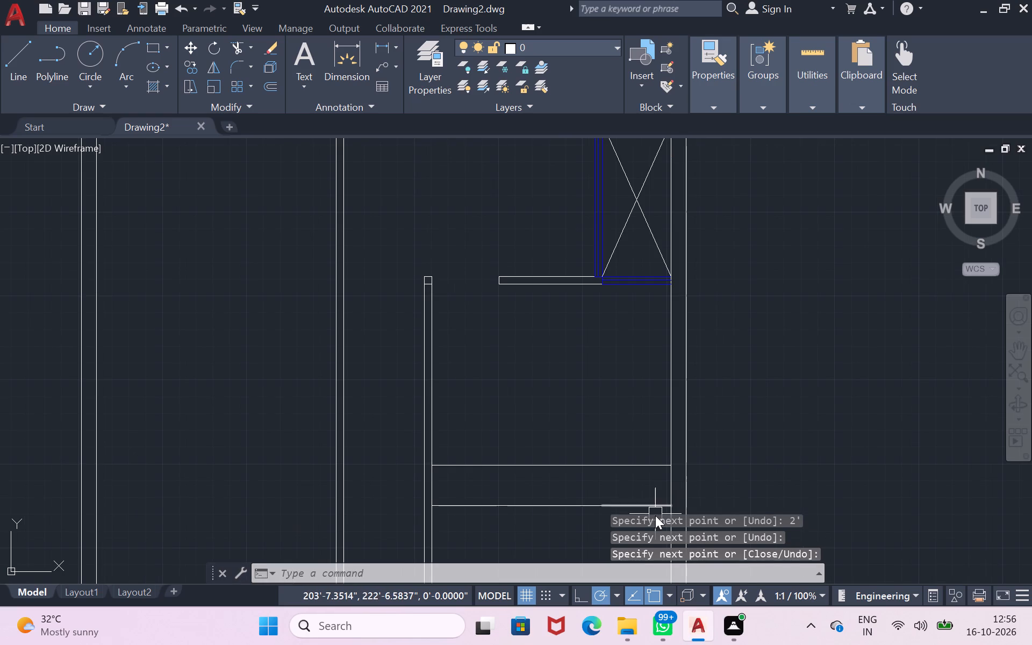
{"action": "scroll", "coordinate": [655, 515], "scroll_direction": "up", "scroll_amount": 2}
{"action": "scroll", "coordinate": [789, 408], "scroll_direction": "down", "scroll_amount": 2}
{"action": "scroll", "coordinate": [792, 475], "scroll_direction": "up", "scroll_amount": 3}
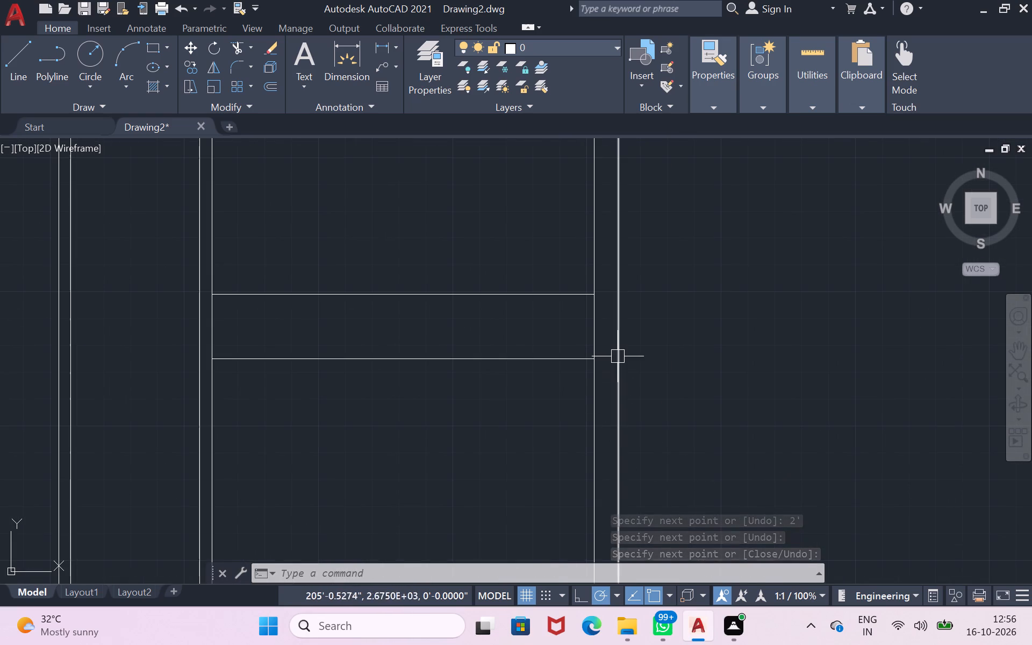
{"action": "key", "text": "l"}
{"action": "key", "text": "Return"}
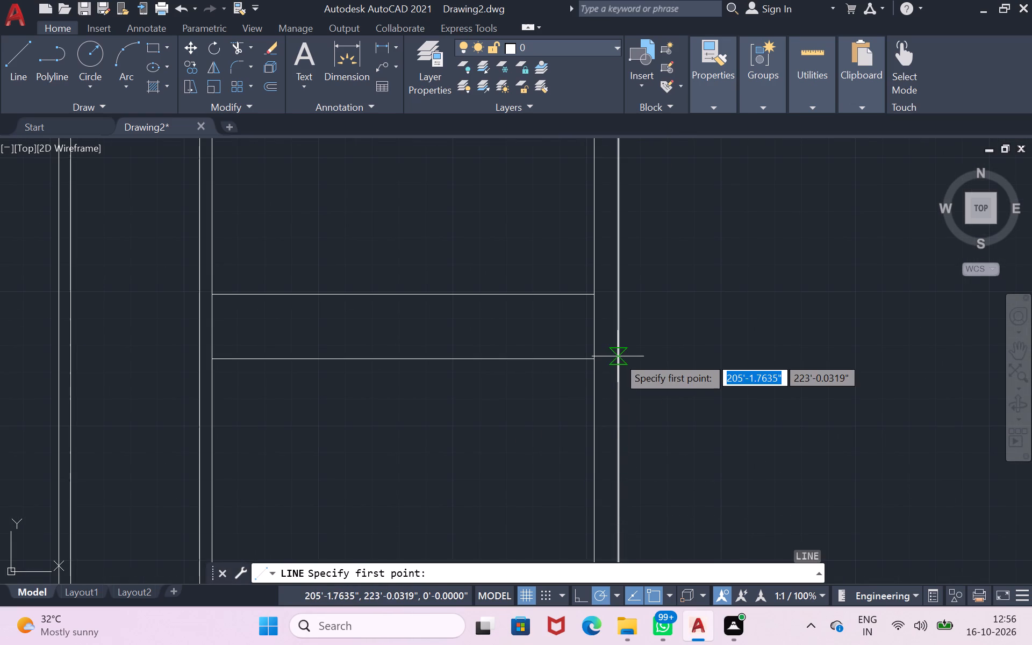
{"action": "left_click", "coordinate": [590, 360]}
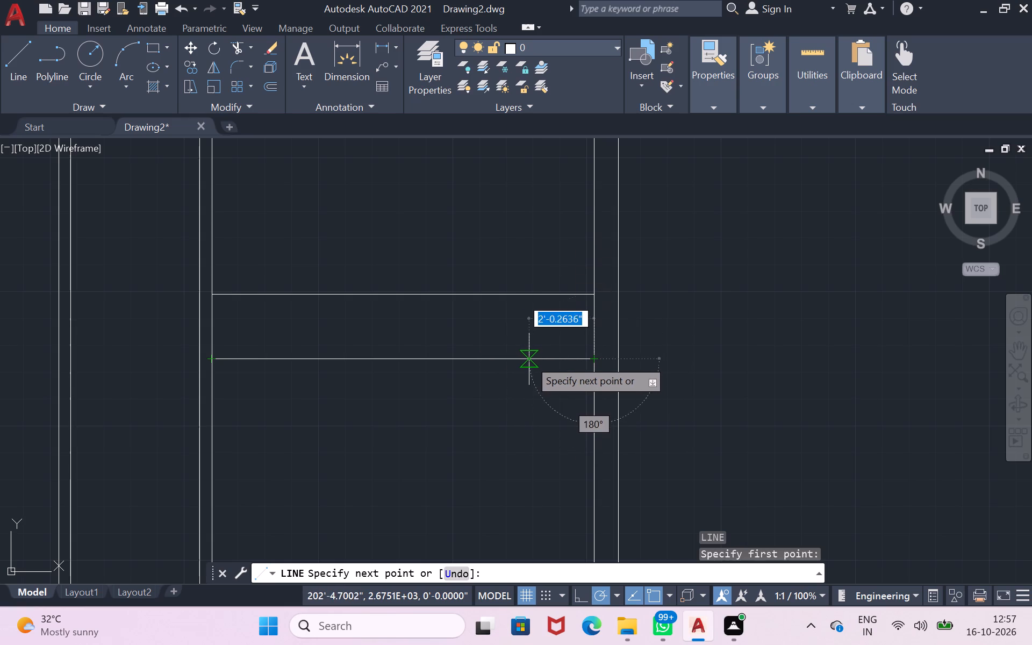
{"action": "left_click", "coordinate": [525, 359]}
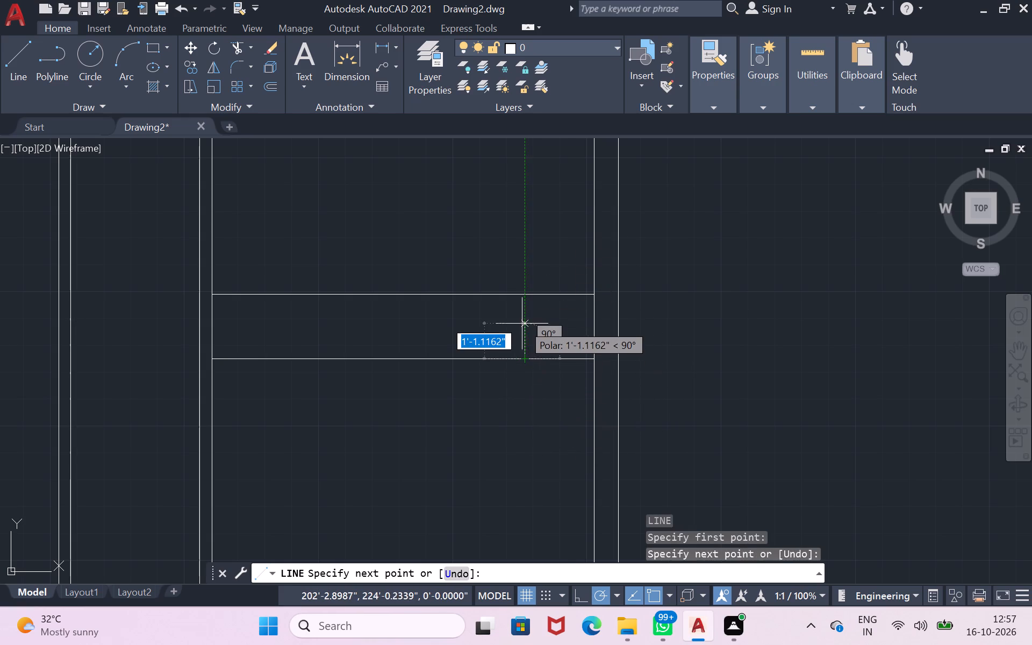
{"action": "scroll", "coordinate": [522, 324], "scroll_direction": "down", "scroll_amount": 2}
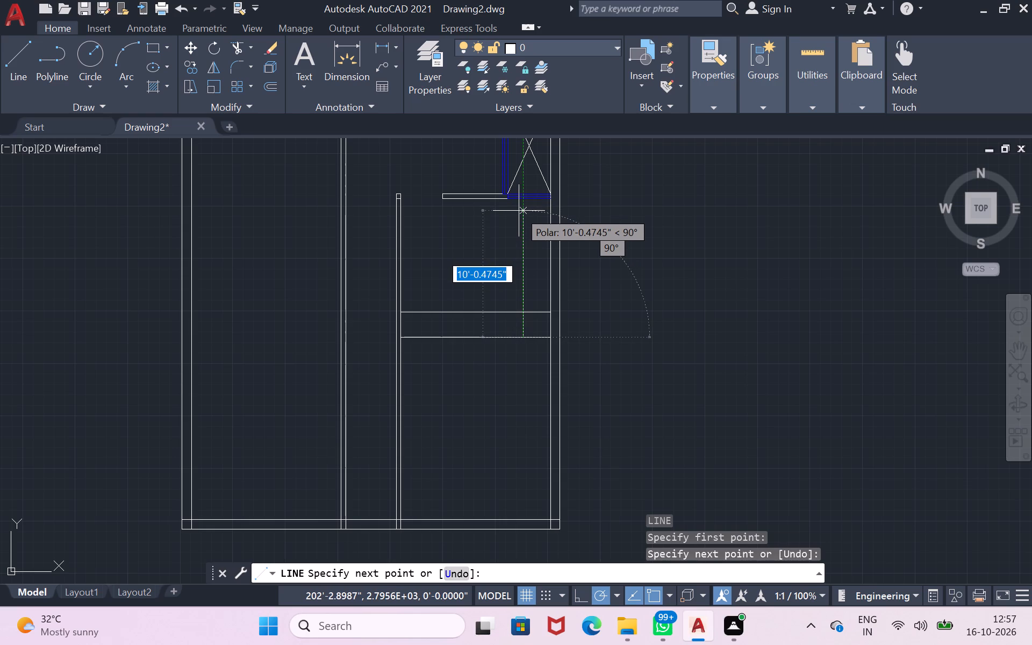
{"action": "scroll", "coordinate": [521, 245], "scroll_direction": "up", "scroll_amount": 2}
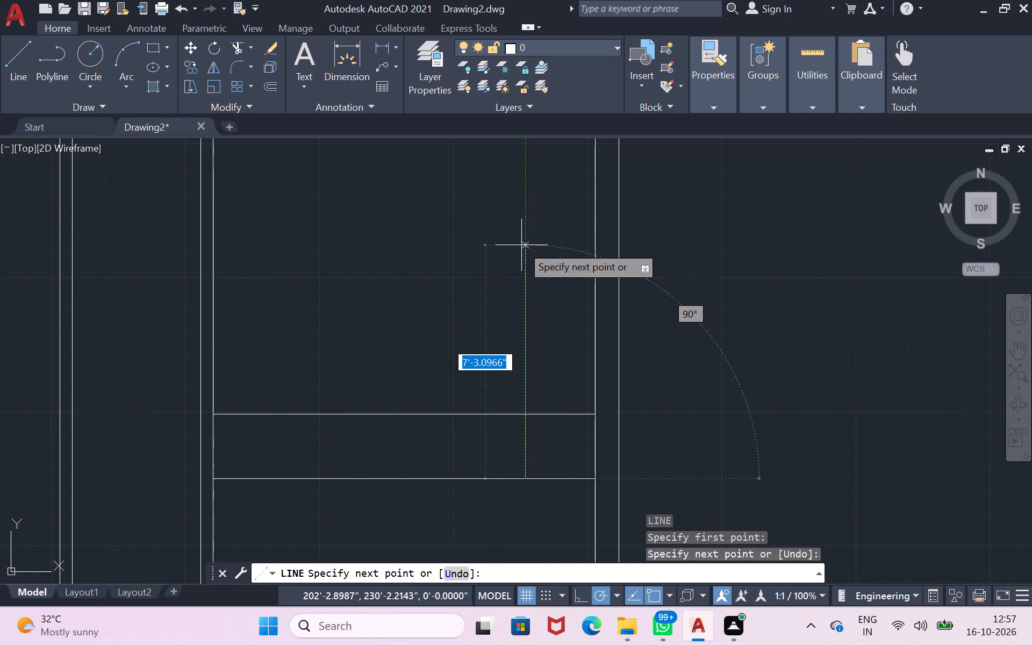
{"action": "left_click", "coordinate": [521, 245]}
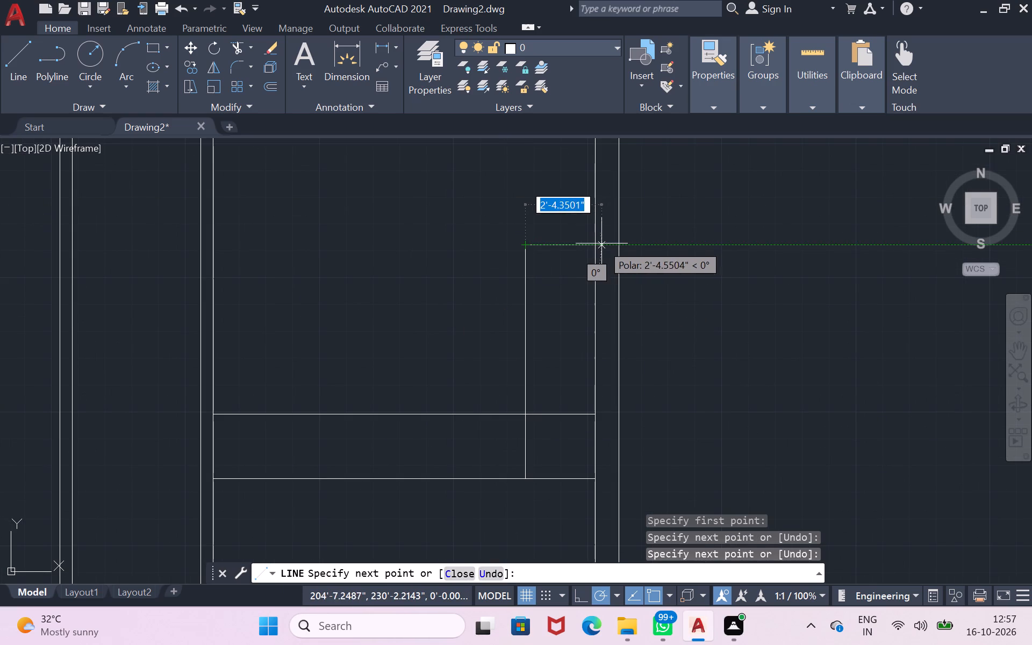
{"action": "left_click", "coordinate": [596, 243]}
{"action": "key", "text": "Return"}
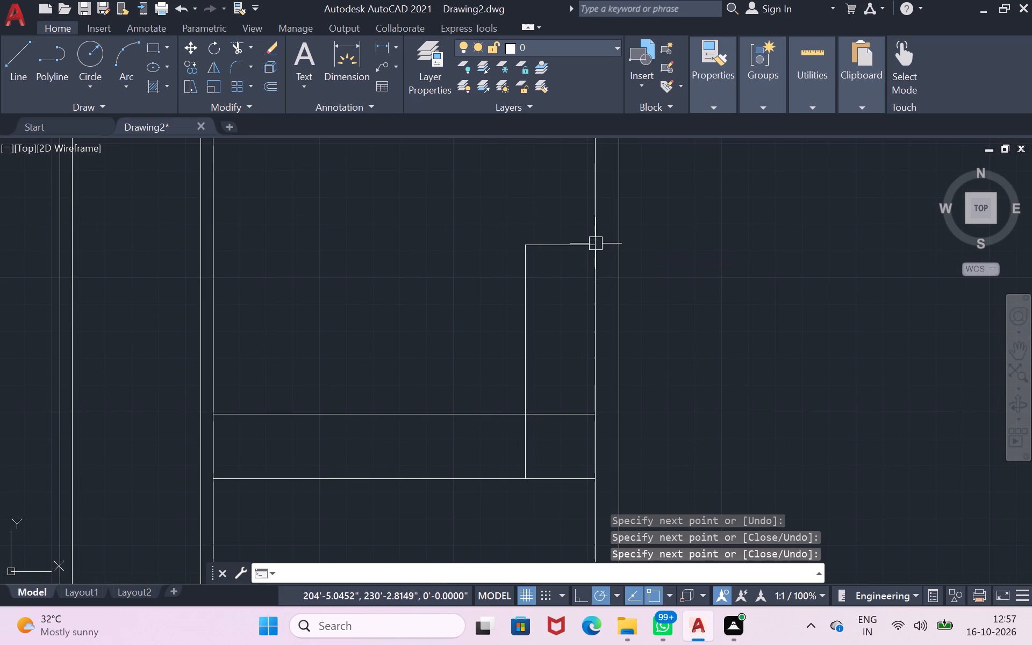
Trim the north cross line east of the new vertical line, and the vertical line between the two cross lines, leaving an L-shaped outline.
{"action": "scroll", "coordinate": [596, 243], "scroll_direction": "down", "scroll_amount": 1}
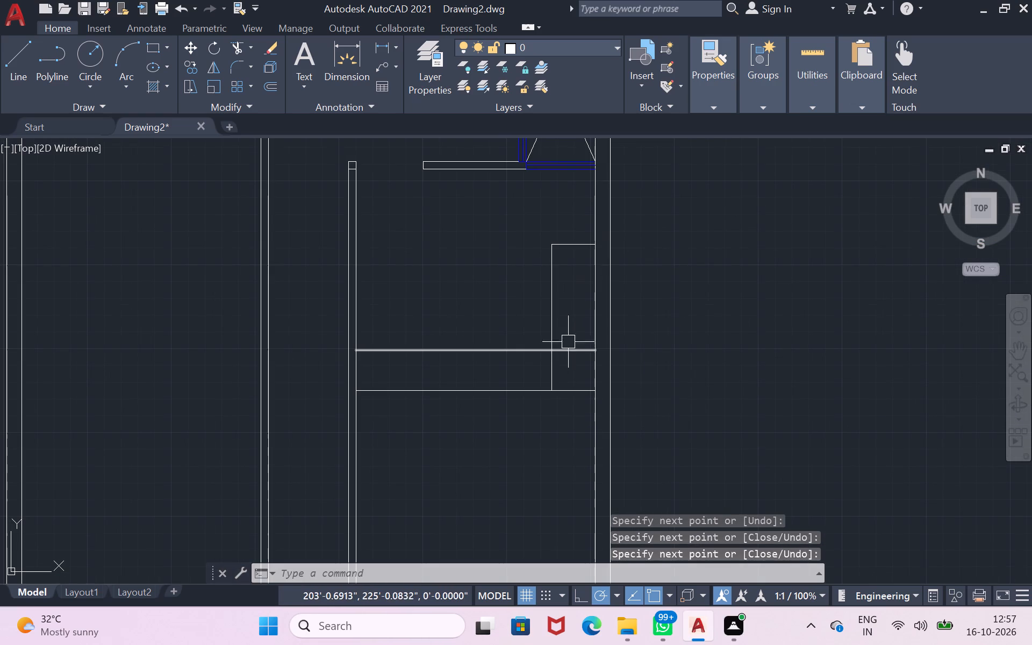
{"action": "type", "text": "tr"}
{"action": "key", "text": "space"}
{"action": "key", "text": "space"}
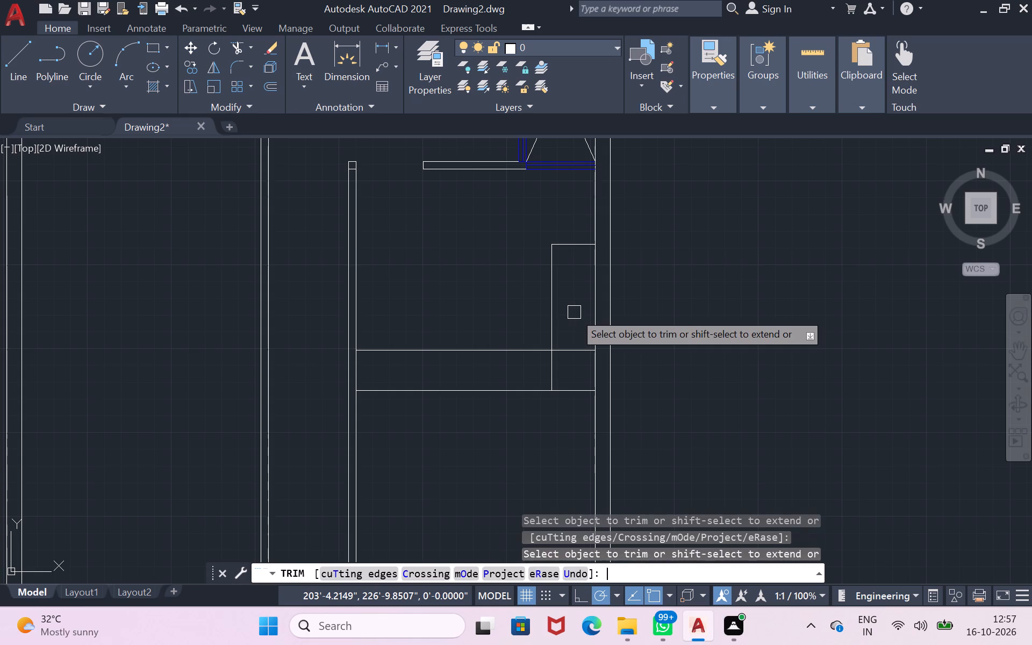
{"action": "left_click", "coordinate": [567, 352]}
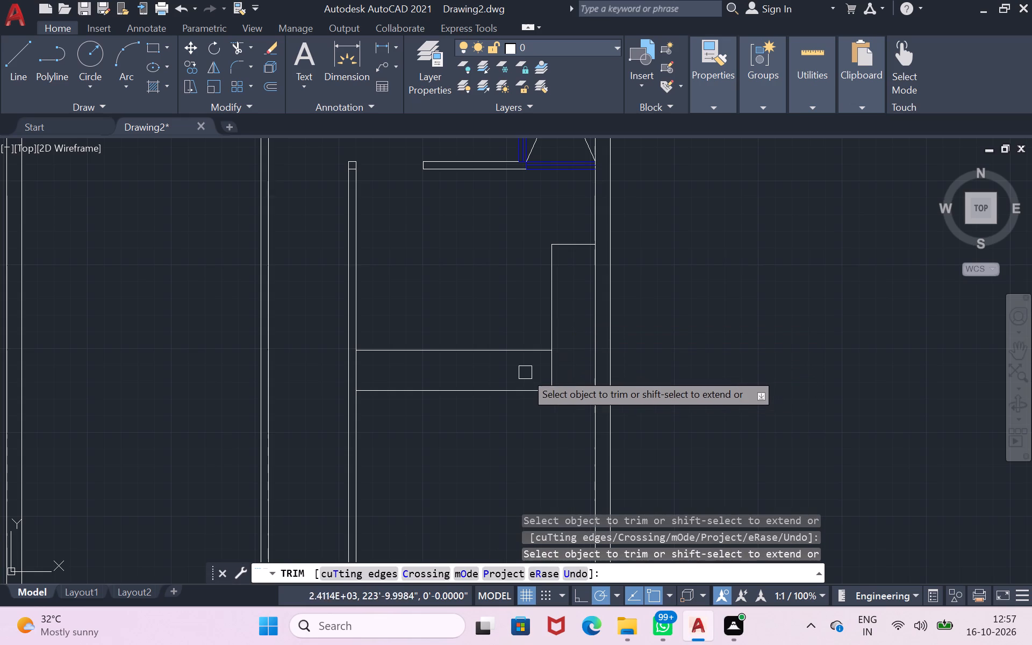
{"action": "left_click", "coordinate": [551, 374]}
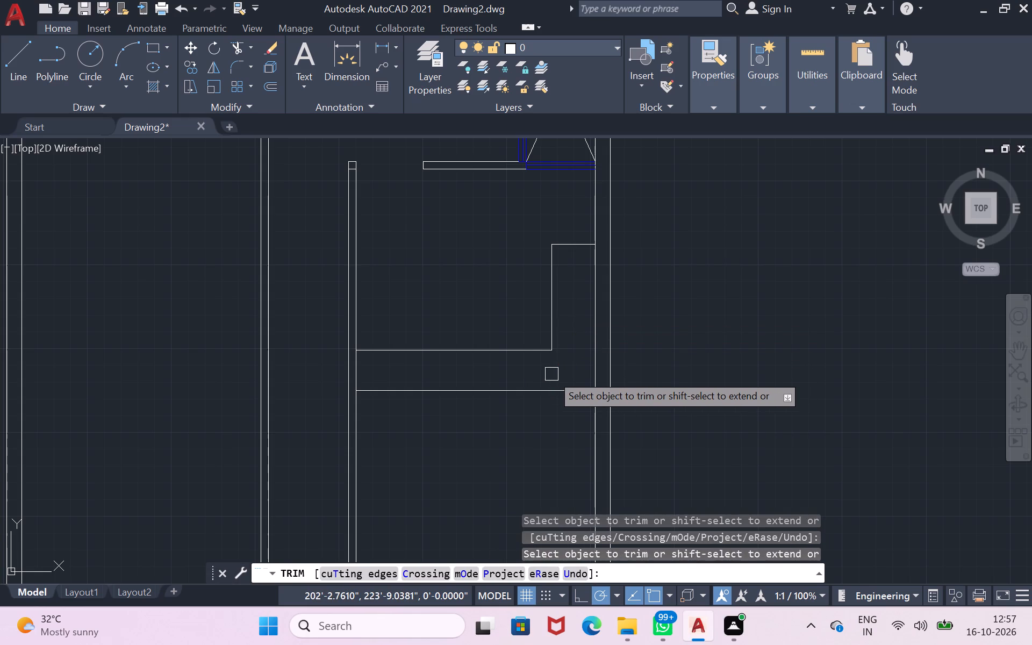
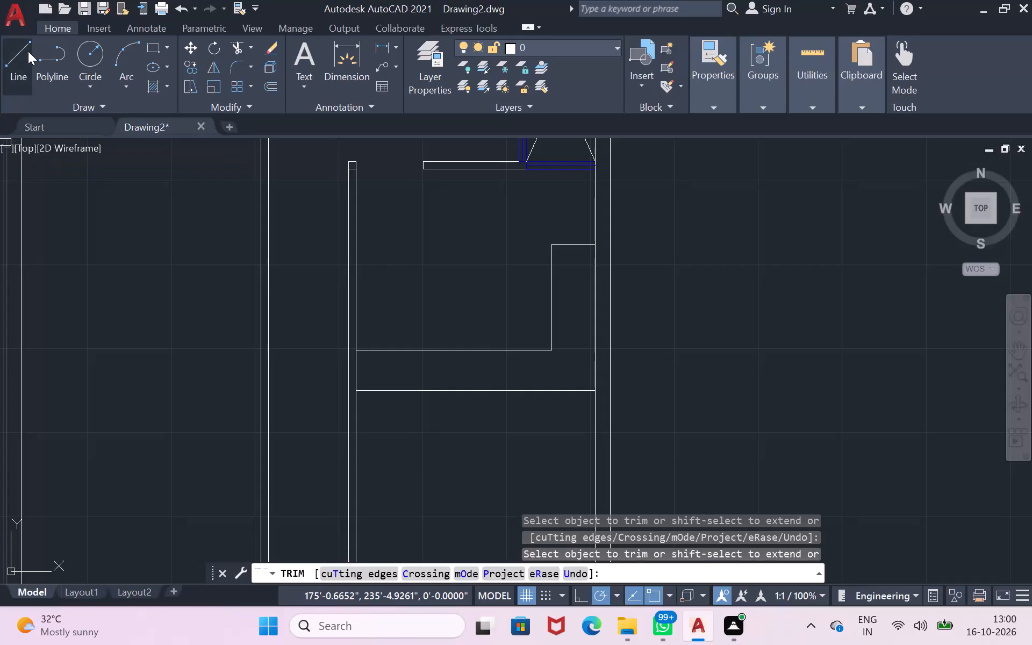
Start a rectangle inside the L-shaped counter's north-south arm along the east exterior wall.
{"action": "left_click", "coordinate": [153, 45]}
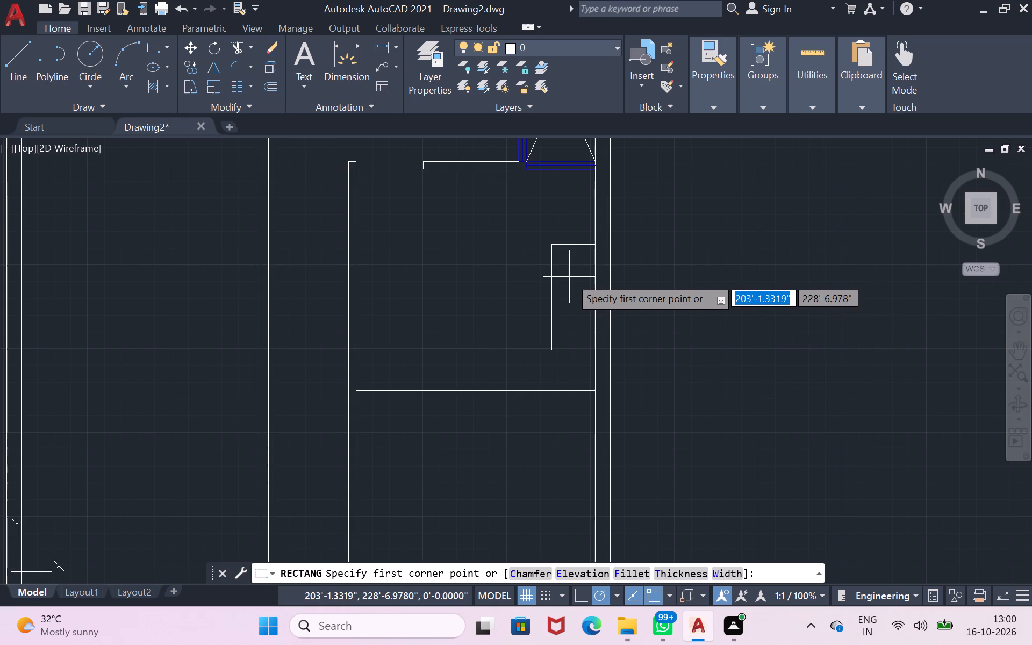
{"action": "scroll", "coordinate": [569, 277], "scroll_direction": "up", "scroll_amount": 1}
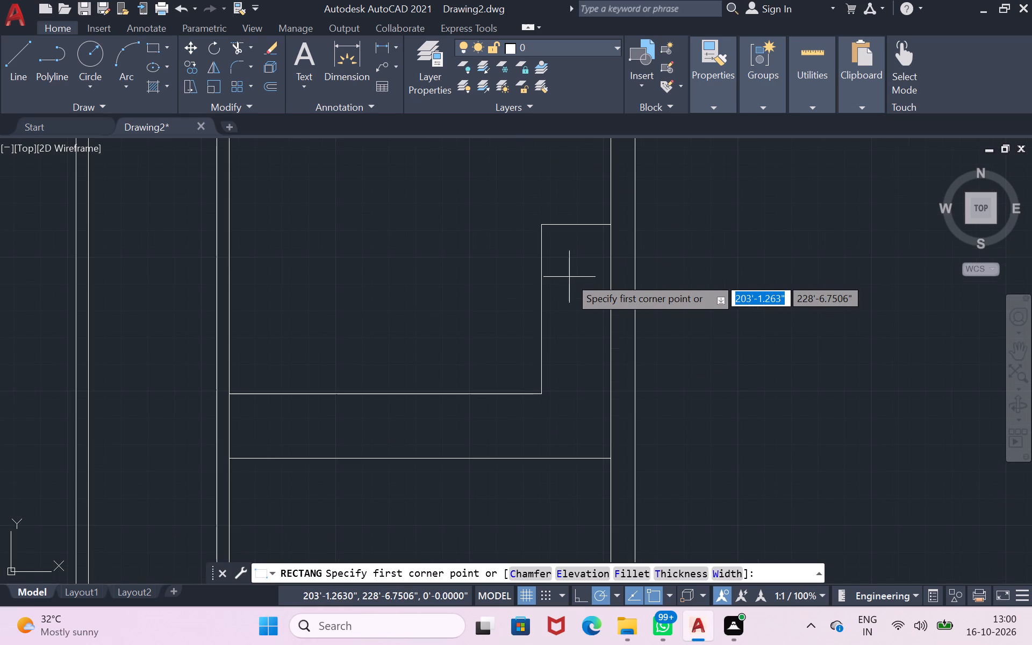
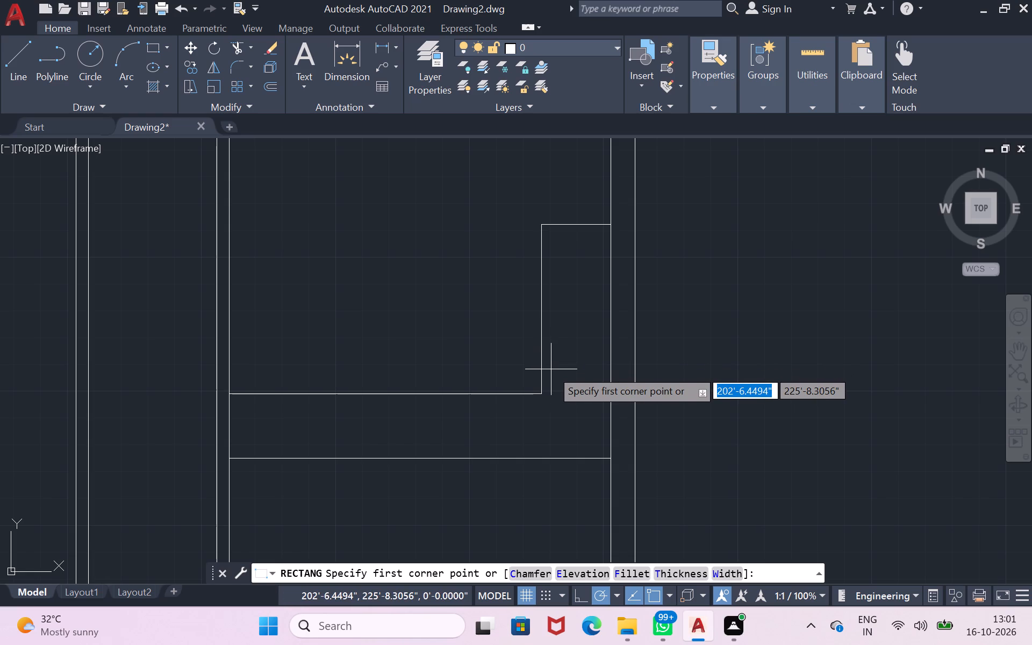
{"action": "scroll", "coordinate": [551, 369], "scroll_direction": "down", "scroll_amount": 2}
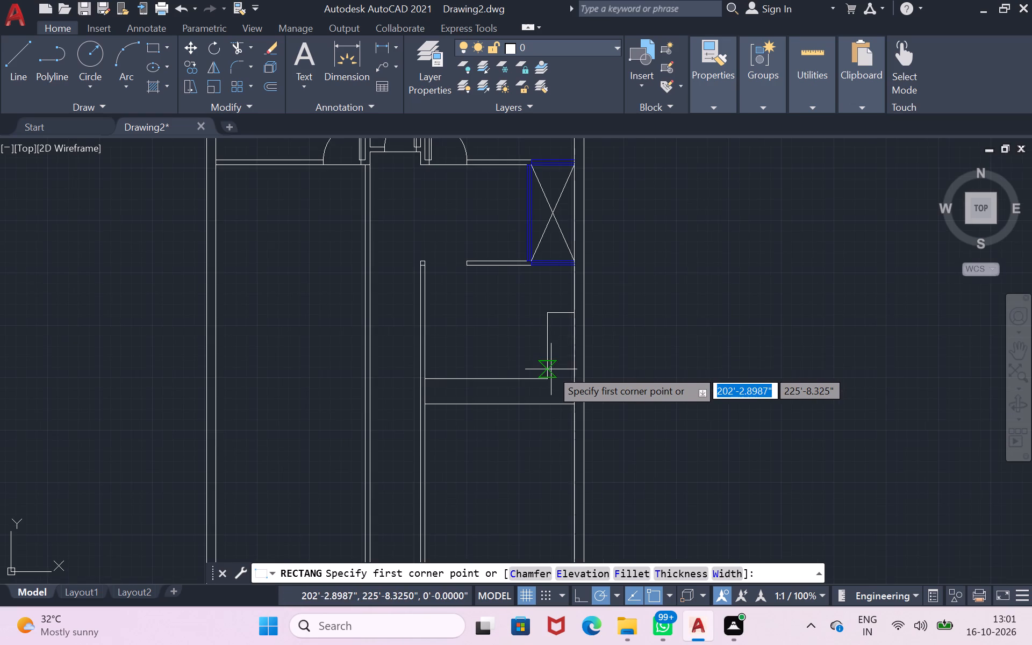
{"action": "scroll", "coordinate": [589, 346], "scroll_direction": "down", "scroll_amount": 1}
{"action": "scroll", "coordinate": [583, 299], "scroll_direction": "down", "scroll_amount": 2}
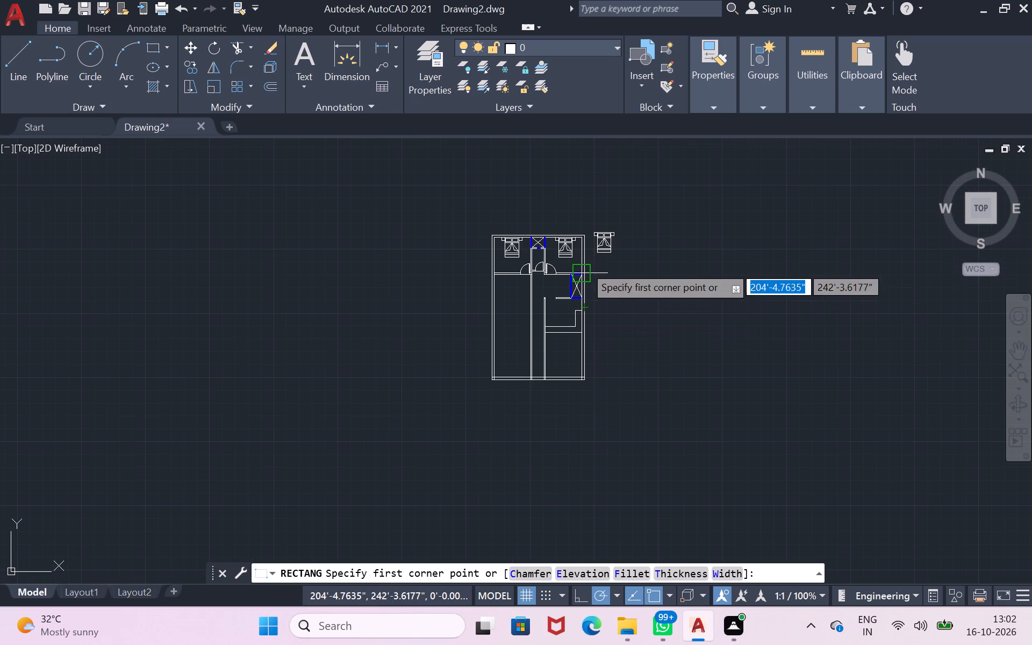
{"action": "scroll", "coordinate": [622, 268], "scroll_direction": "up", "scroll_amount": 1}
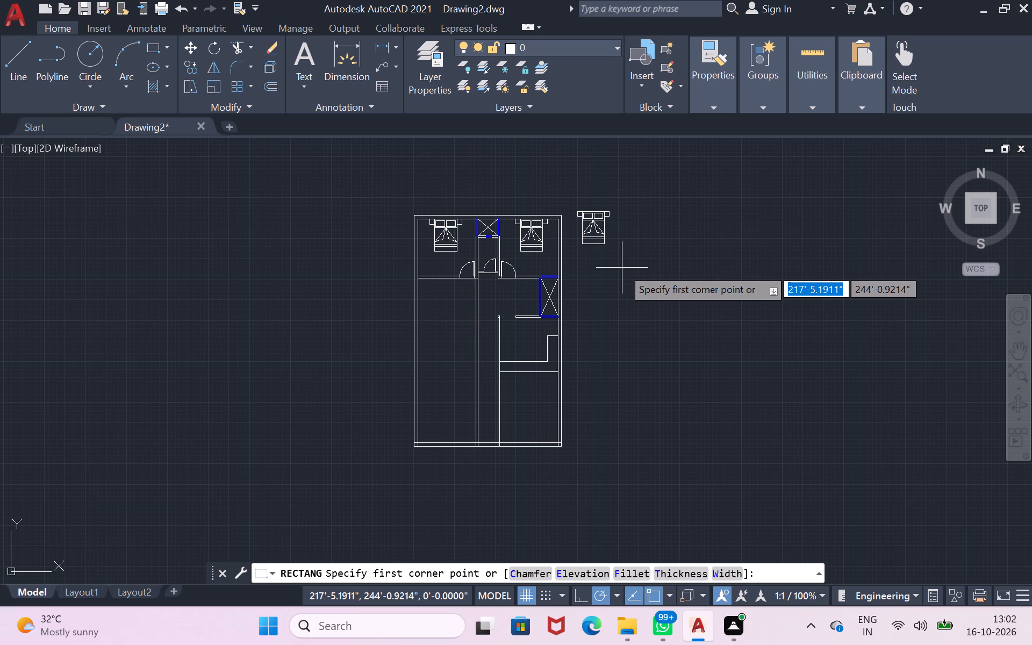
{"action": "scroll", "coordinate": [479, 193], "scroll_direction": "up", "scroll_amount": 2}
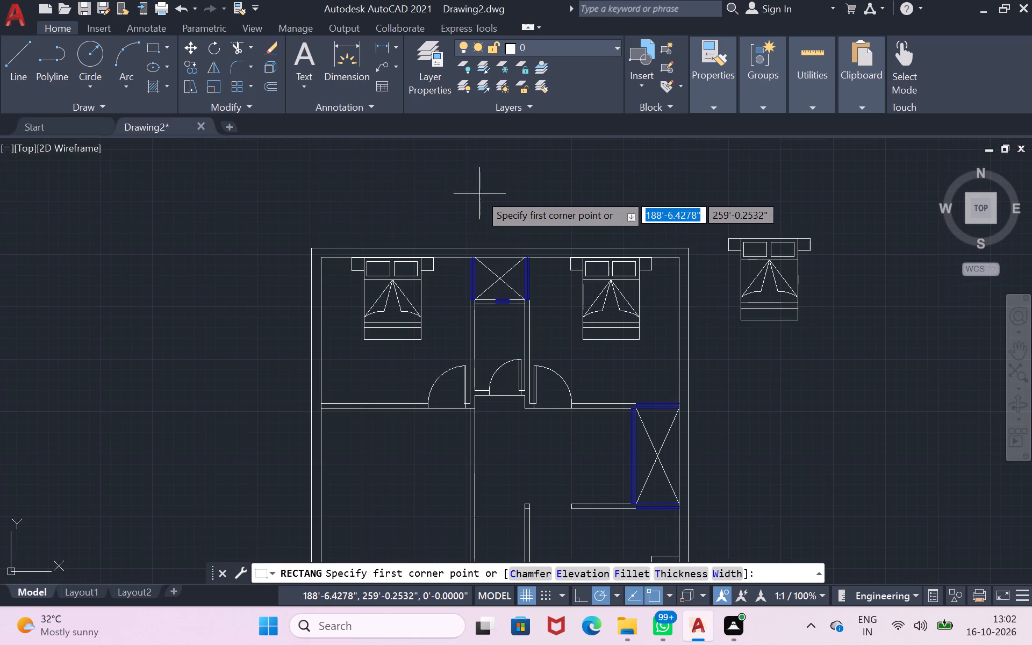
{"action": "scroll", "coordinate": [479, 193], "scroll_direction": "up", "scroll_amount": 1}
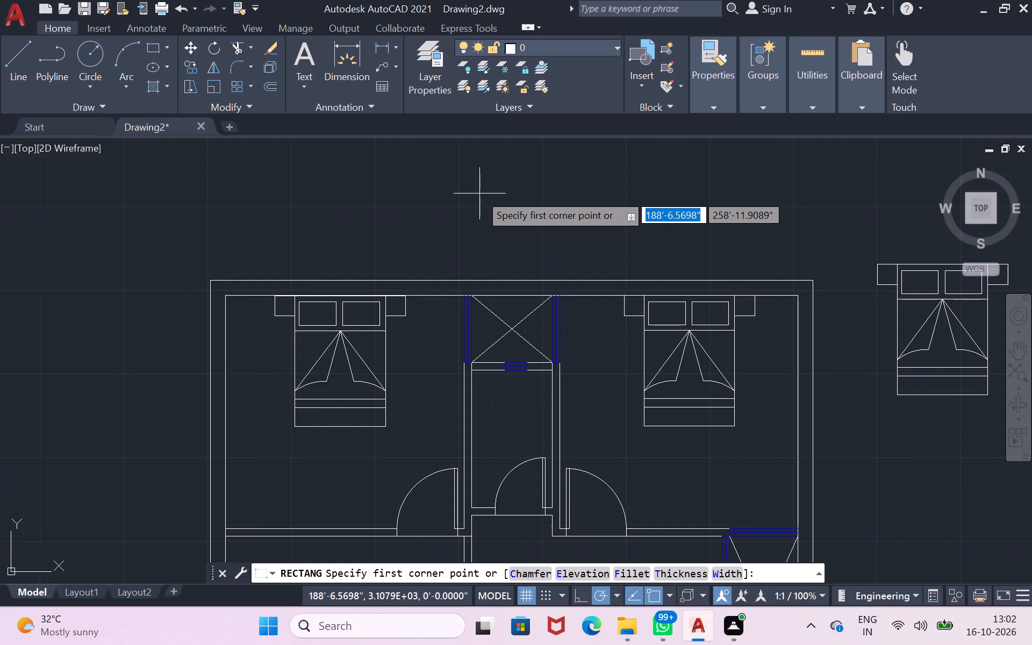
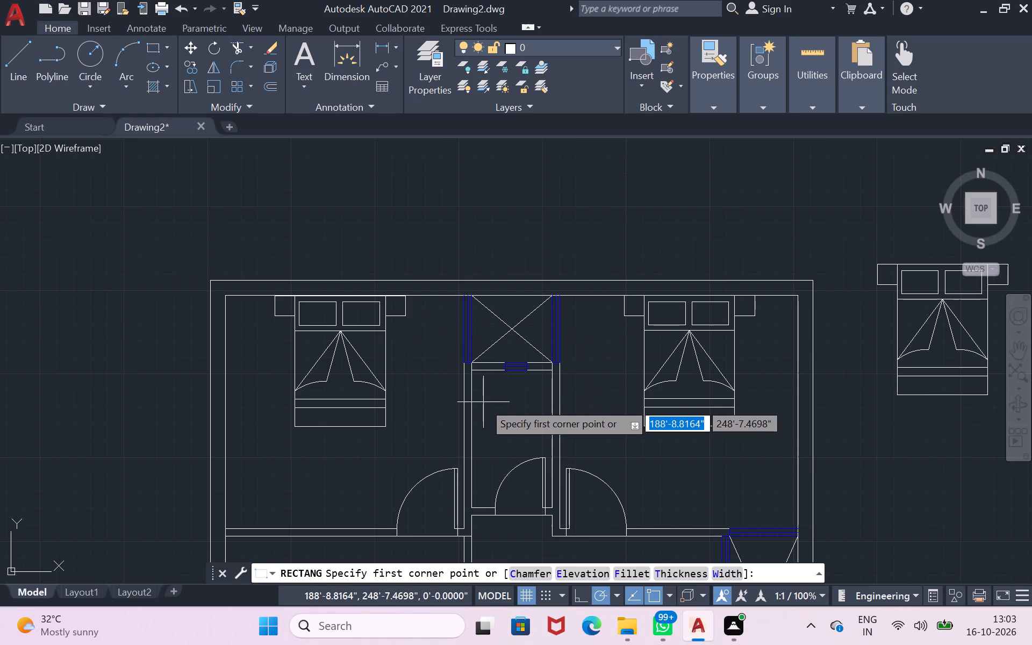
Draw a stove rectangle about 4'-8" by 1'-8" inside the horizontal leg of the L-shaped counter.
{"action": "scroll", "coordinate": [486, 399], "scroll_direction": "down", "scroll_amount": 2}
{"action": "scroll", "coordinate": [565, 496], "scroll_direction": "up", "scroll_amount": 2}
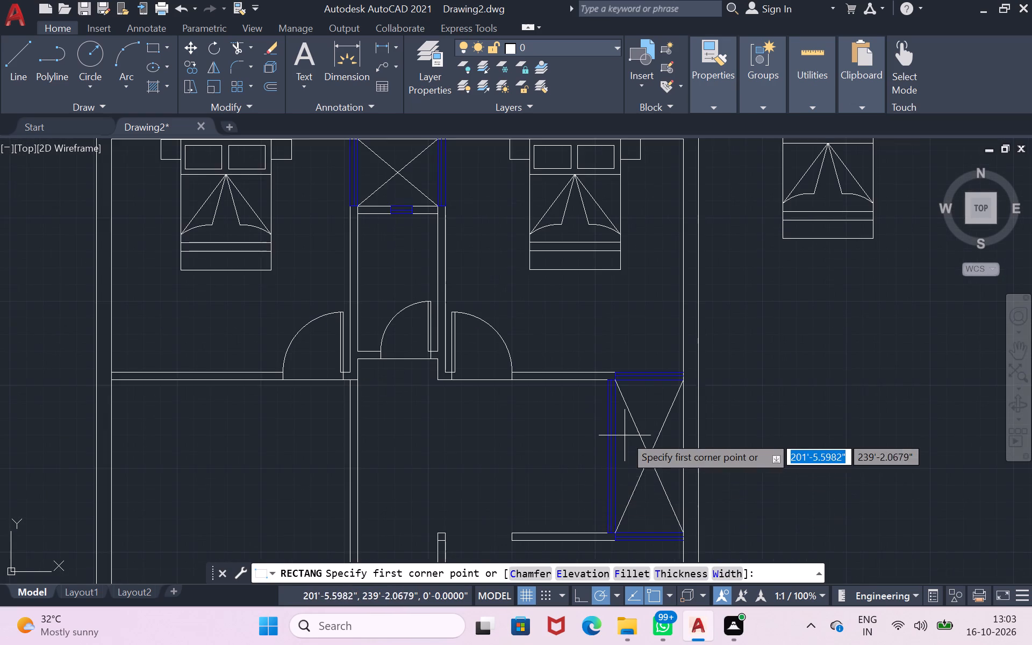
{"action": "scroll", "coordinate": [625, 435], "scroll_direction": "down", "scroll_amount": 1}
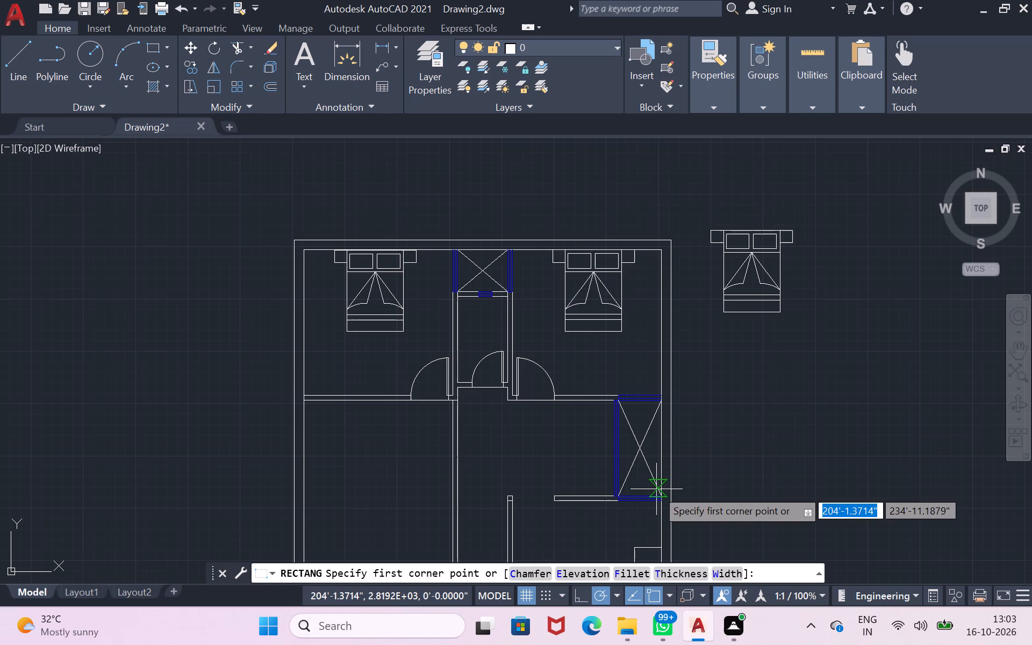
{"action": "scroll", "coordinate": [676, 425], "scroll_direction": "down", "scroll_amount": 2}
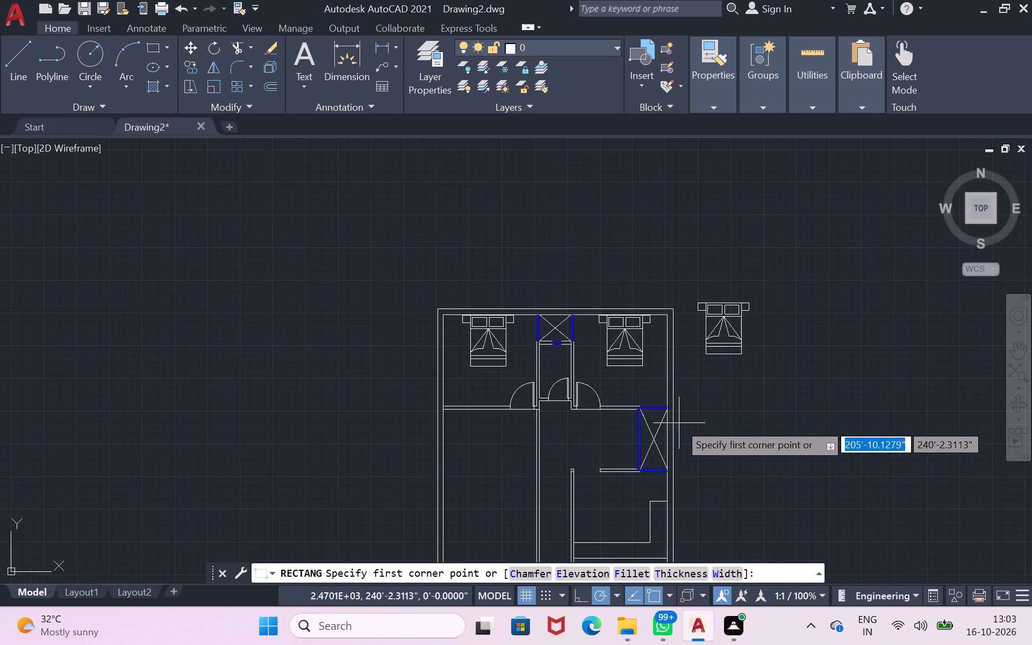
{"action": "scroll", "coordinate": [622, 481], "scroll_direction": "up", "scroll_amount": 2}
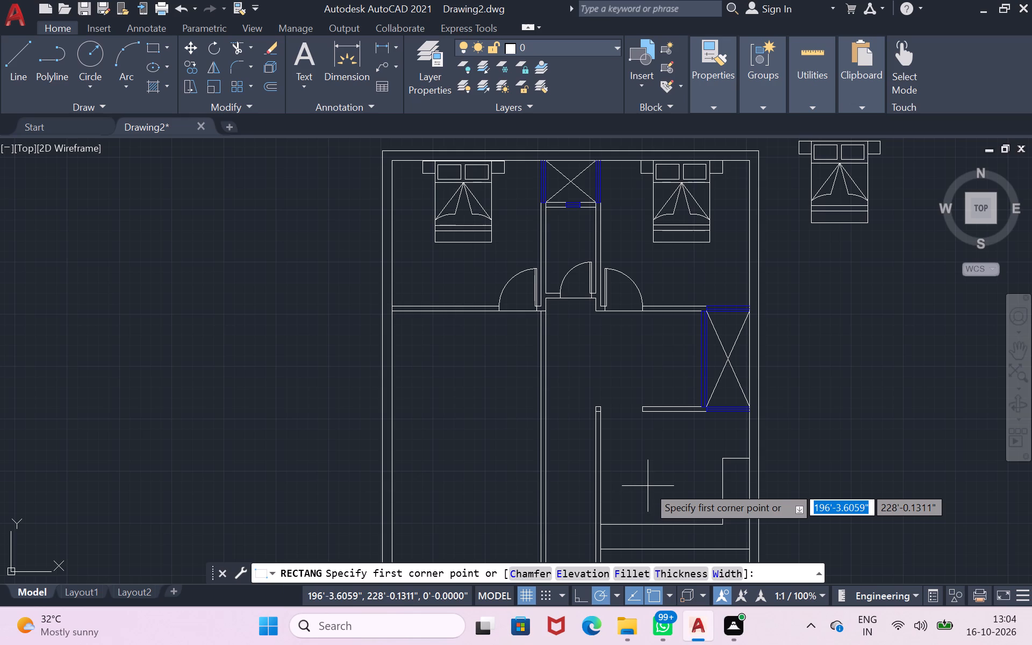
{"action": "scroll", "coordinate": [648, 486], "scroll_direction": "down", "scroll_amount": 1}
{"action": "scroll", "coordinate": [663, 547], "scroll_direction": "up", "scroll_amount": 2}
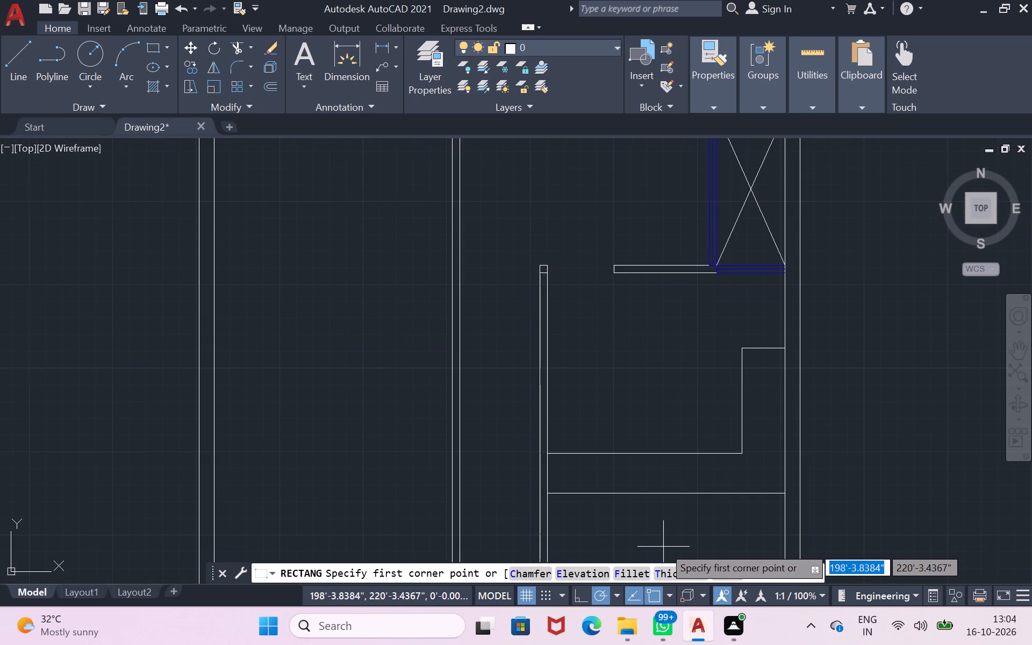
{"action": "scroll", "coordinate": [663, 541], "scroll_direction": "up", "scroll_amount": 2}
{"action": "left_click", "coordinate": [470, 327]}
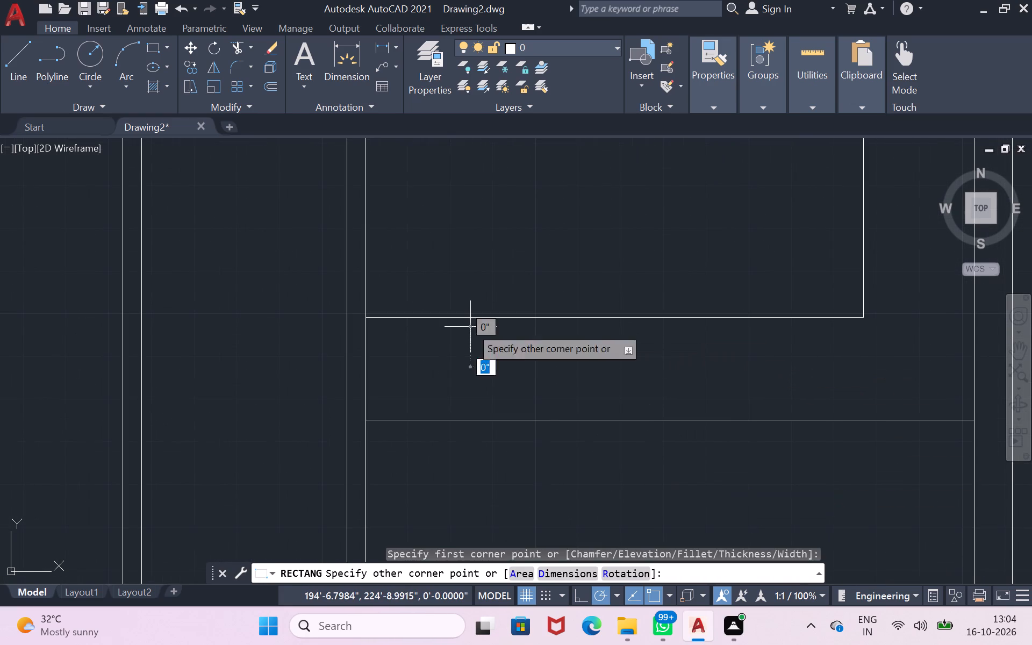
{"action": "left_click", "coordinate": [708, 412]}
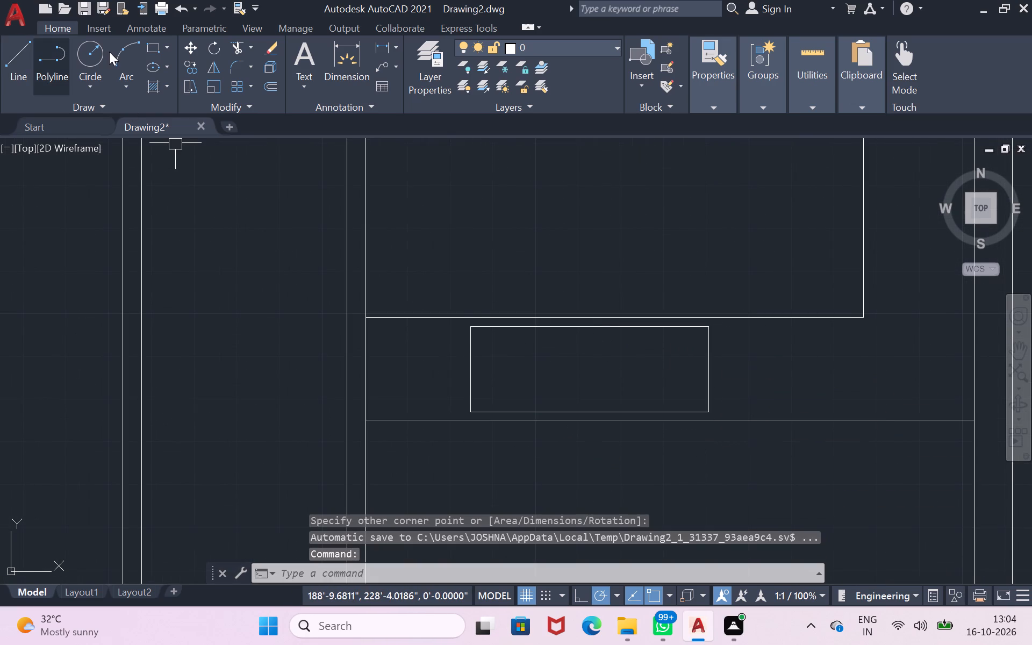
Draw two concentric burner circles with radii about 5.8" and 2" in the left part of the stove rectangle.
{"action": "left_click", "coordinate": [98, 52]}
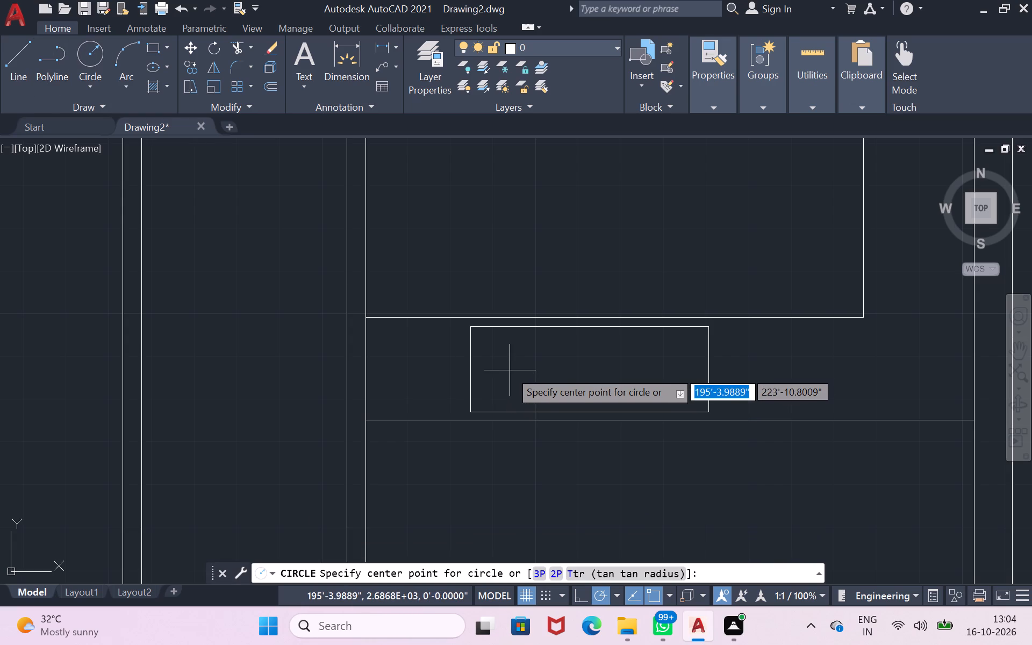
{"action": "left_click", "coordinate": [523, 364]}
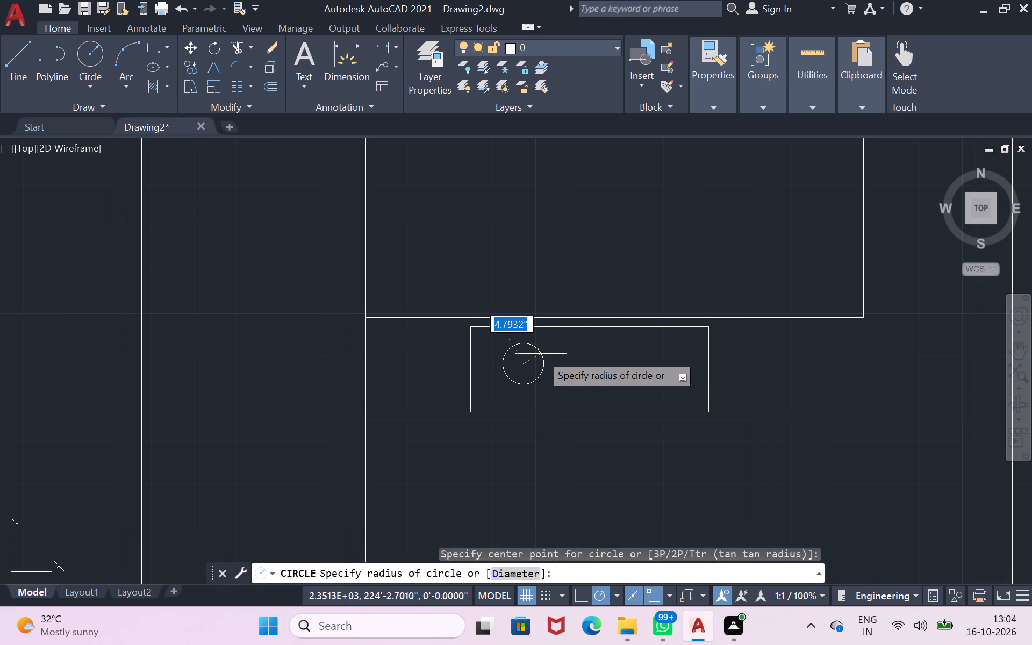
{"action": "left_click", "coordinate": [548, 360]}
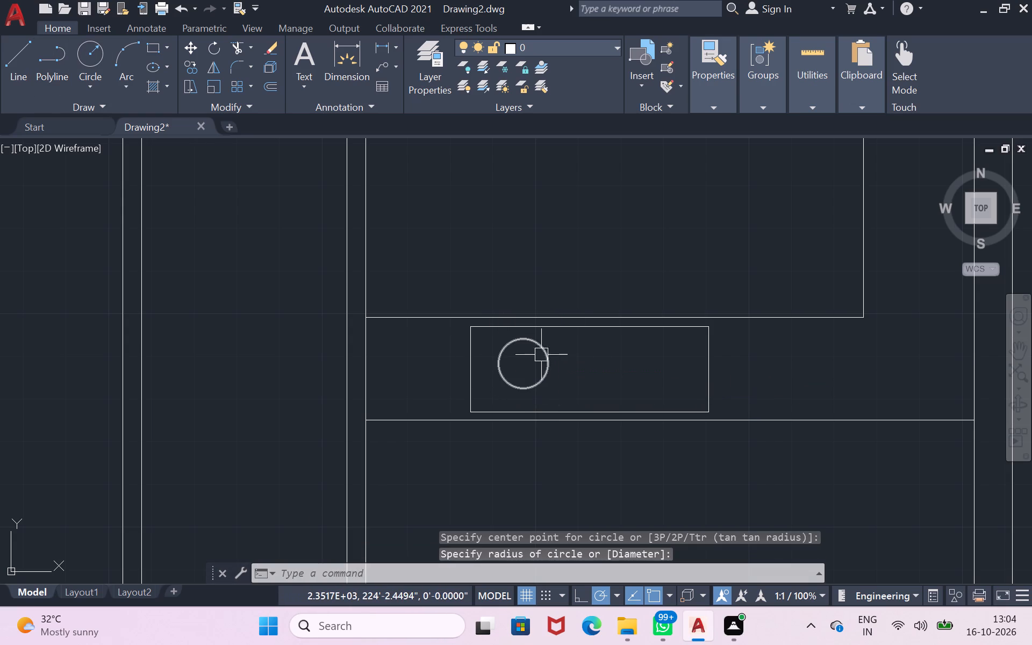
{"action": "scroll", "coordinate": [538, 355], "scroll_direction": "up", "scroll_amount": 2}
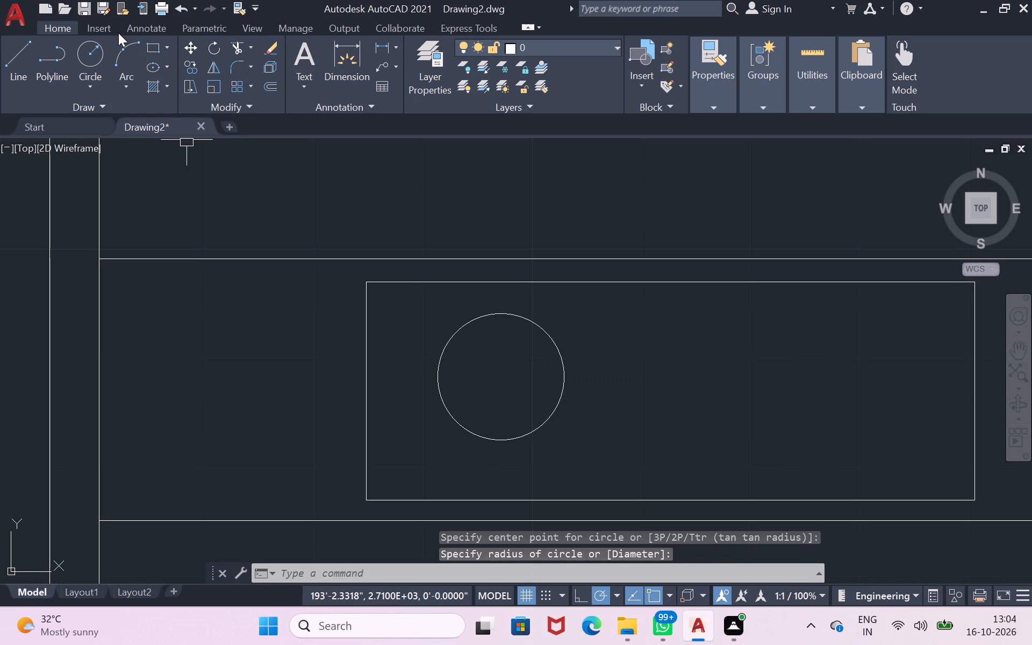
{"action": "left_click", "coordinate": [101, 46]}
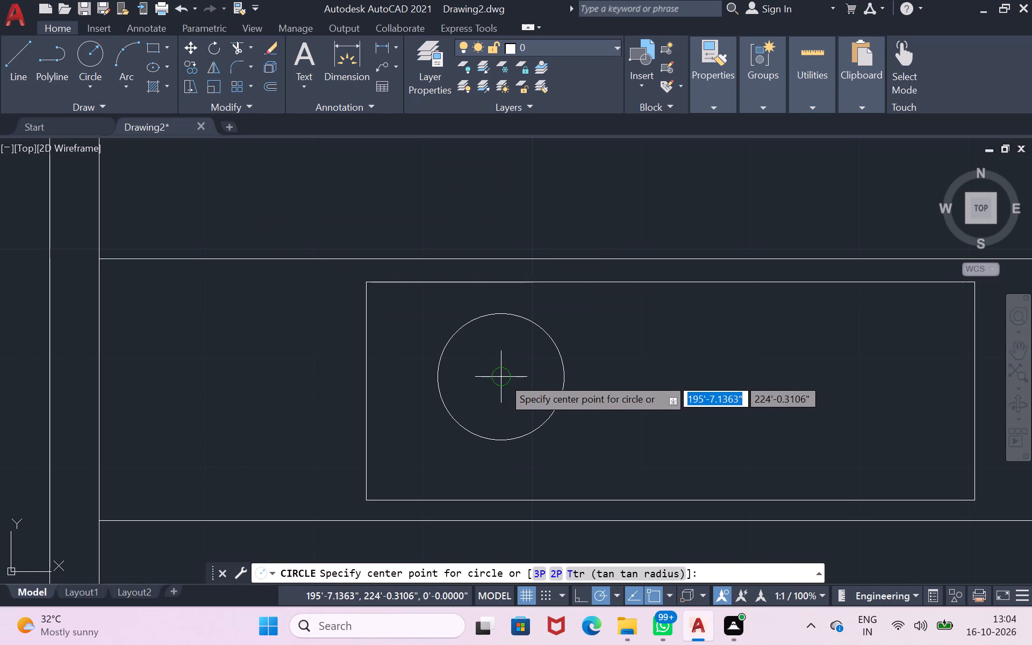
{"action": "left_click", "coordinate": [503, 376]}
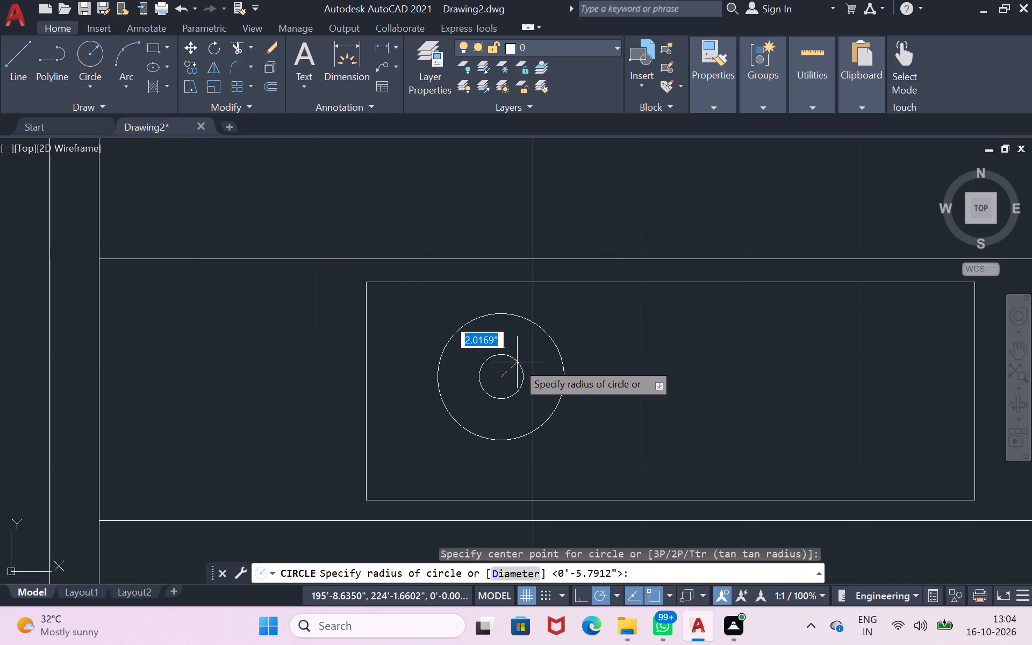
{"action": "left_click", "coordinate": [517, 362]}
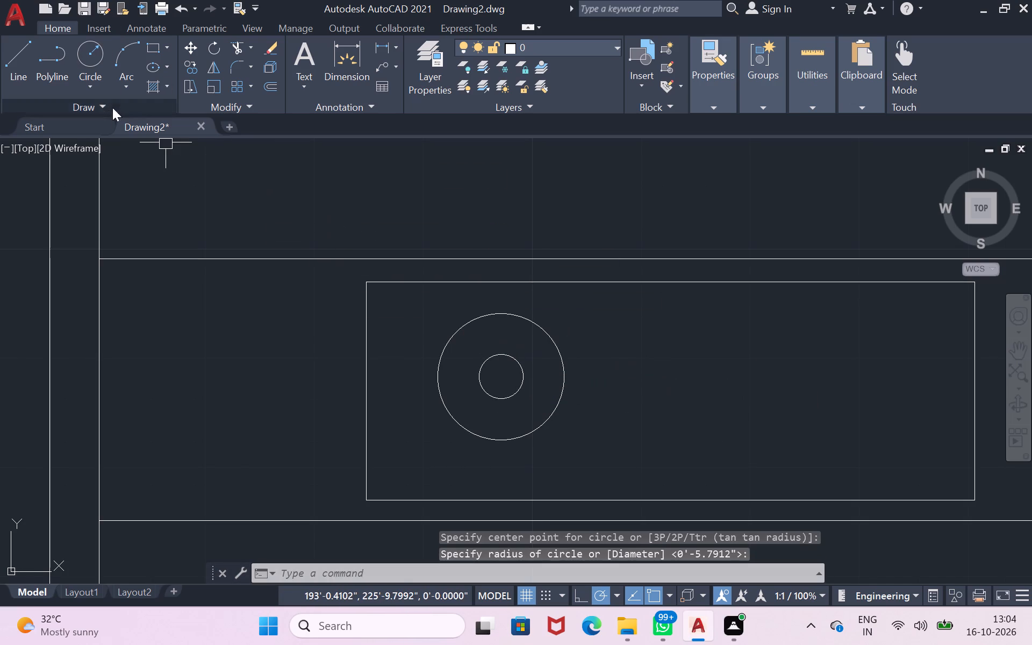
Draw vertical and horizontal lines crossing at the burner's centre and reaching the outer circle's quadrants.
{"action": "left_click", "coordinate": [22, 51]}
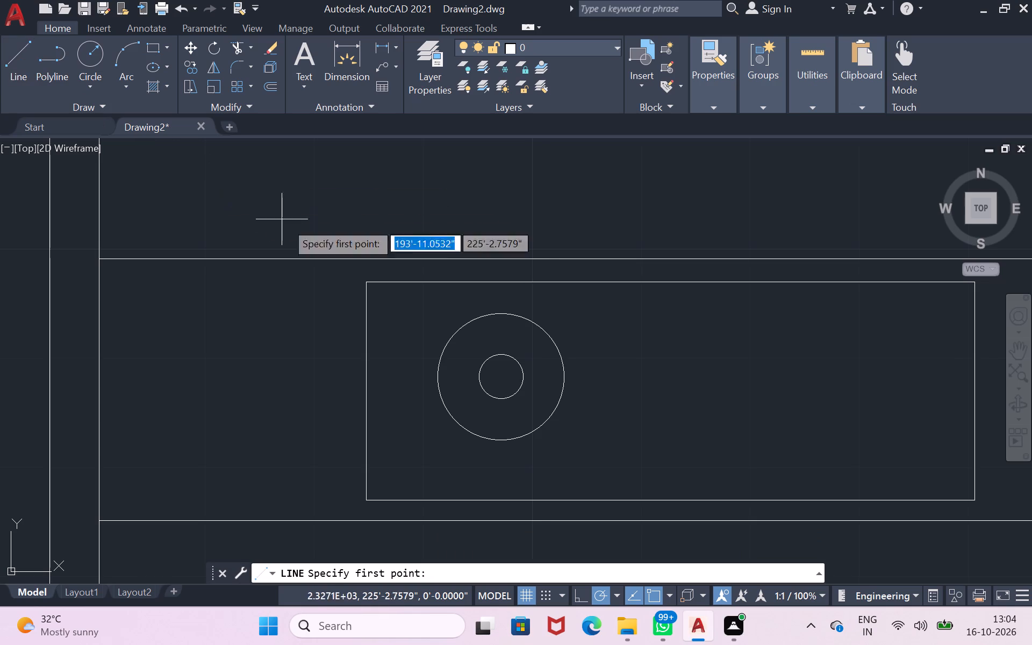
{"action": "left_click", "coordinate": [501, 314]}
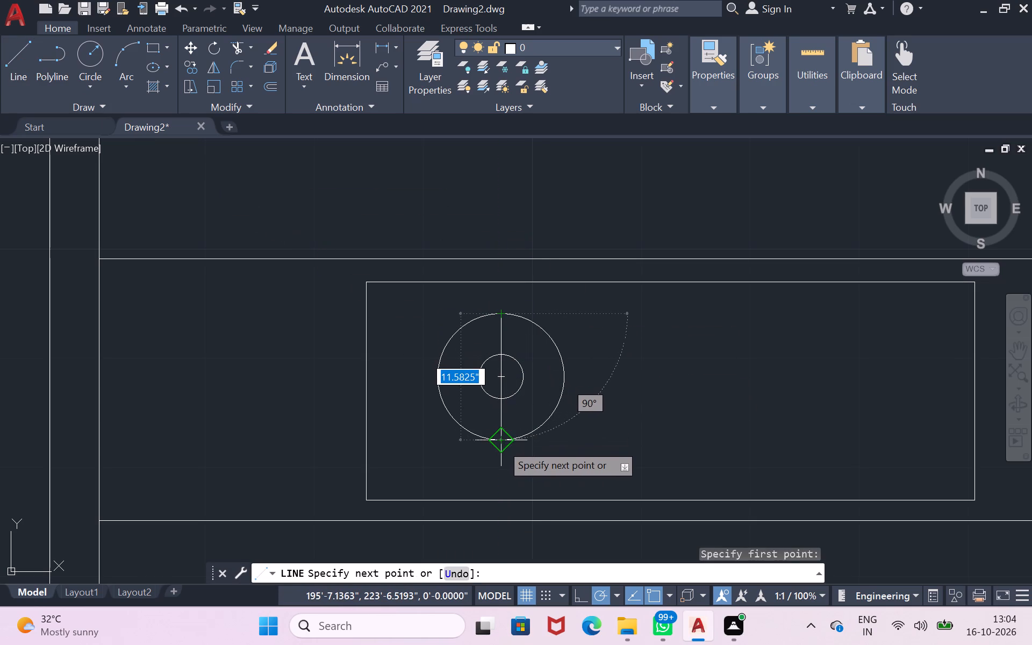
{"action": "left_click", "coordinate": [501, 443]}
{"action": "left_click", "coordinate": [499, 374]}
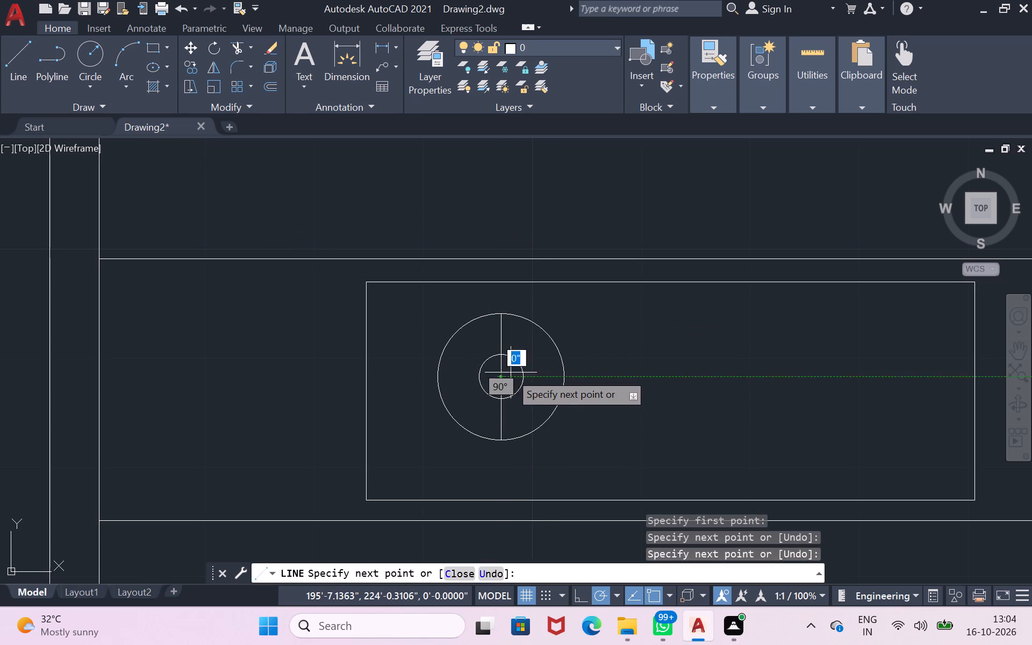
{"action": "left_click", "coordinate": [565, 376]}
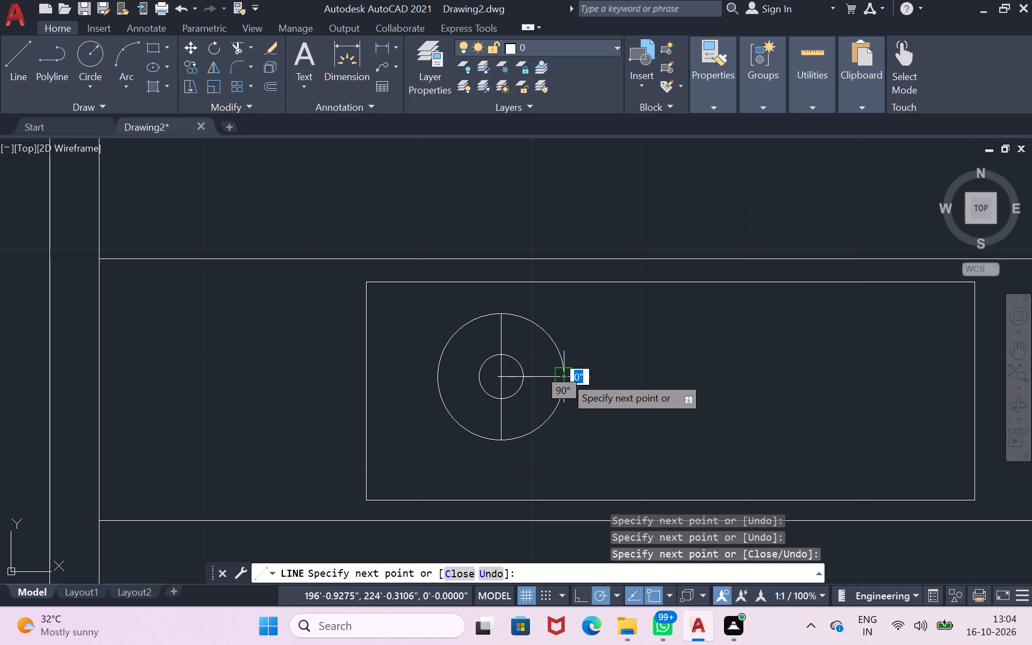
{"action": "left_click", "coordinate": [498, 374]}
{"action": "left_click", "coordinate": [438, 381]}
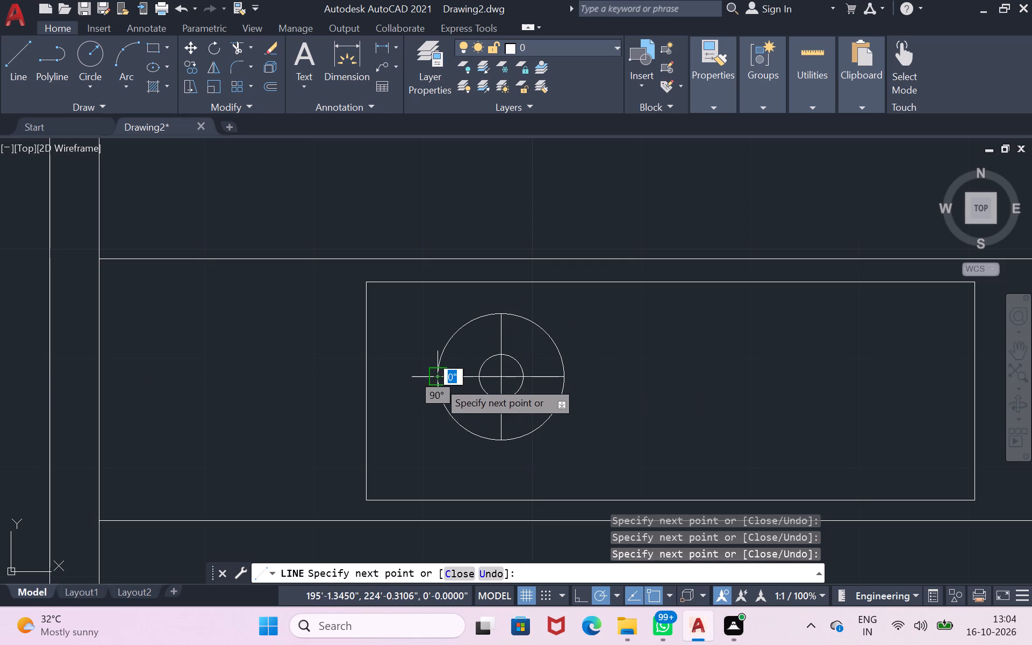
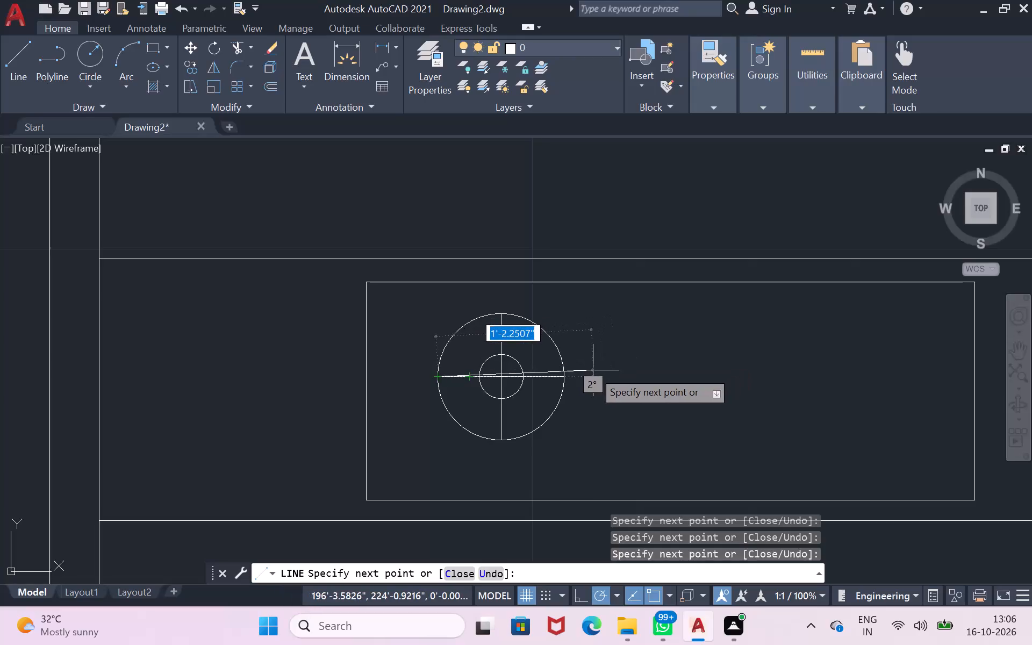
Copy the crossed burner horizontally to two more positions in the stove rectangle, about 1'-4" and 2'-10" from the original.
{"action": "key", "text": "Return"}
{"action": "left_click_drag", "start_coordinate": [584, 330], "coordinate": [415, 339]}
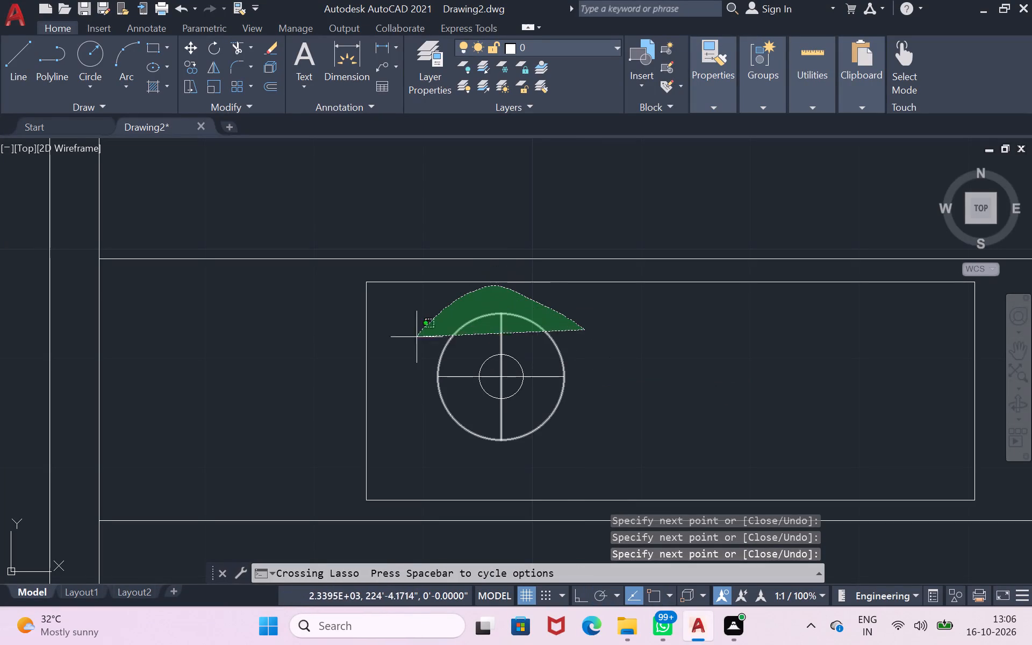
{"action": "left_click_drag", "start_coordinate": [415, 339], "coordinate": [638, 427]}
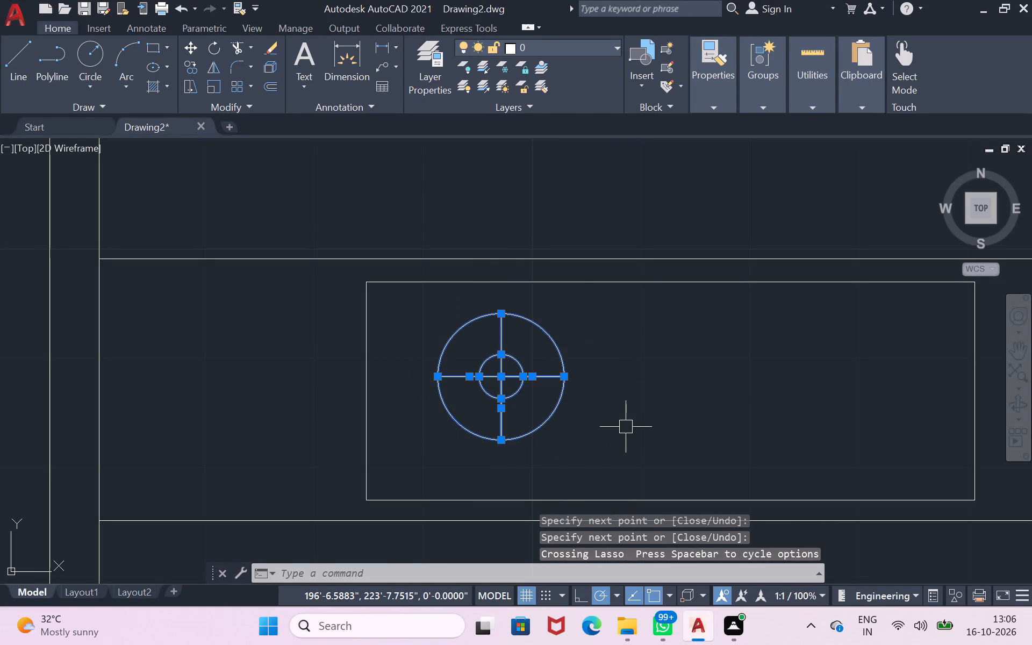
{"action": "type", "text": "co"}
{"action": "key", "text": "Return"}
{"action": "left_click", "coordinate": [626, 427]}
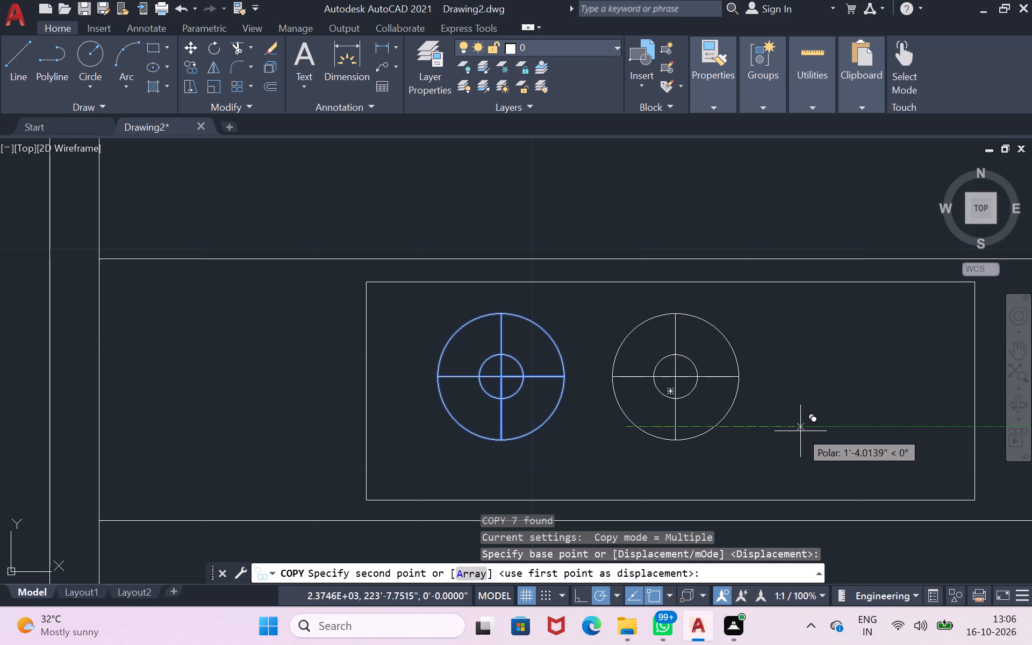
{"action": "left_click", "coordinate": [802, 431]}
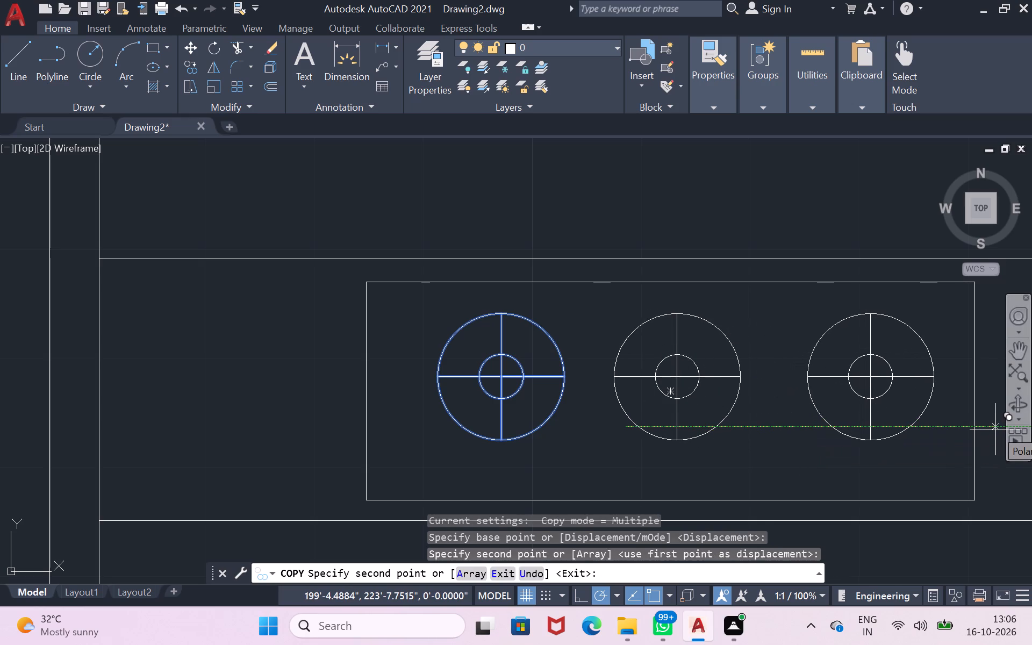
{"action": "left_click", "coordinate": [995, 429]}
{"action": "key", "text": "Return"}
Draw a sink rectangle about 1'-8" wide by 3'-6" high inside the vertical leg of the L-shaped counter.
{"action": "scroll", "coordinate": [1004, 475], "scroll_direction": "down", "scroll_amount": 3}
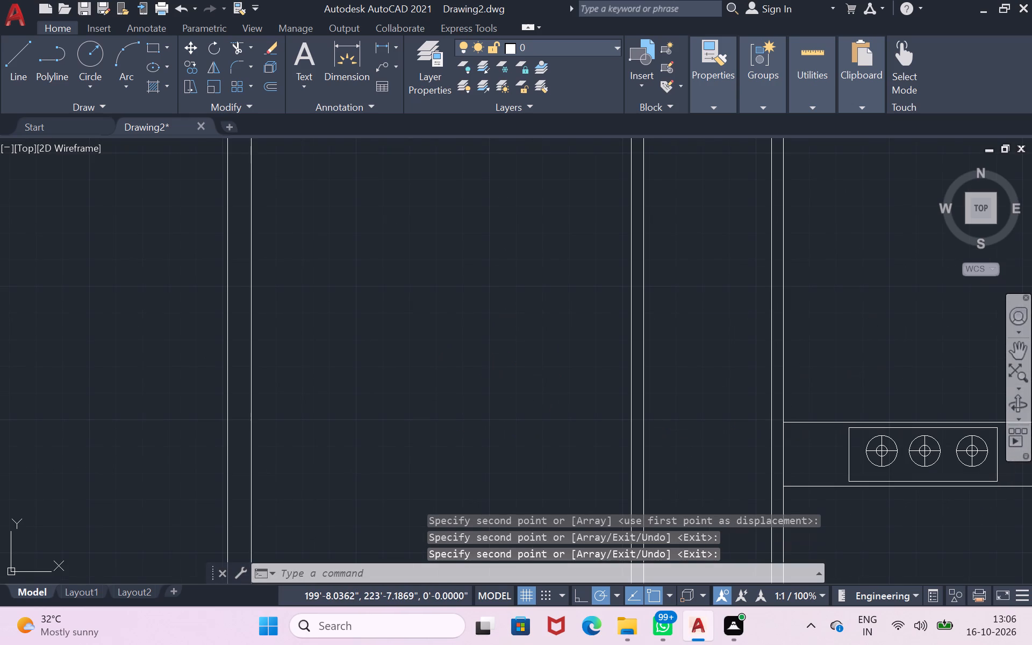
{"action": "left_click", "coordinate": [1016, 355]}
{"action": "left_click_drag", "start_coordinate": [890, 370], "coordinate": [381, 372]}
{"action": "scroll", "coordinate": [594, 385], "scroll_direction": "up", "scroll_amount": 2}
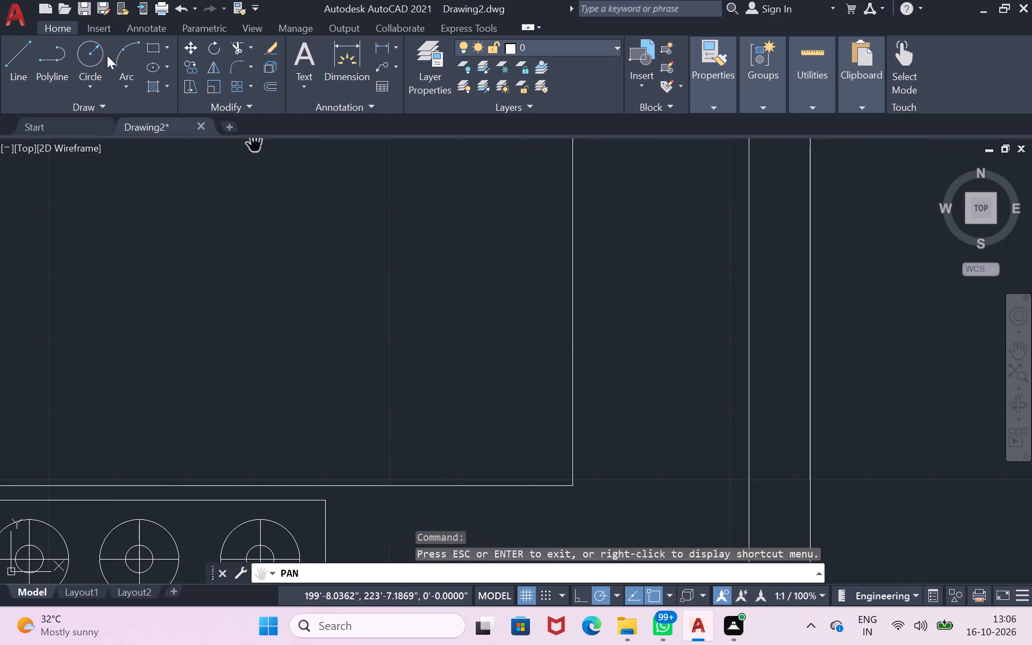
{"action": "left_click", "coordinate": [152, 45]}
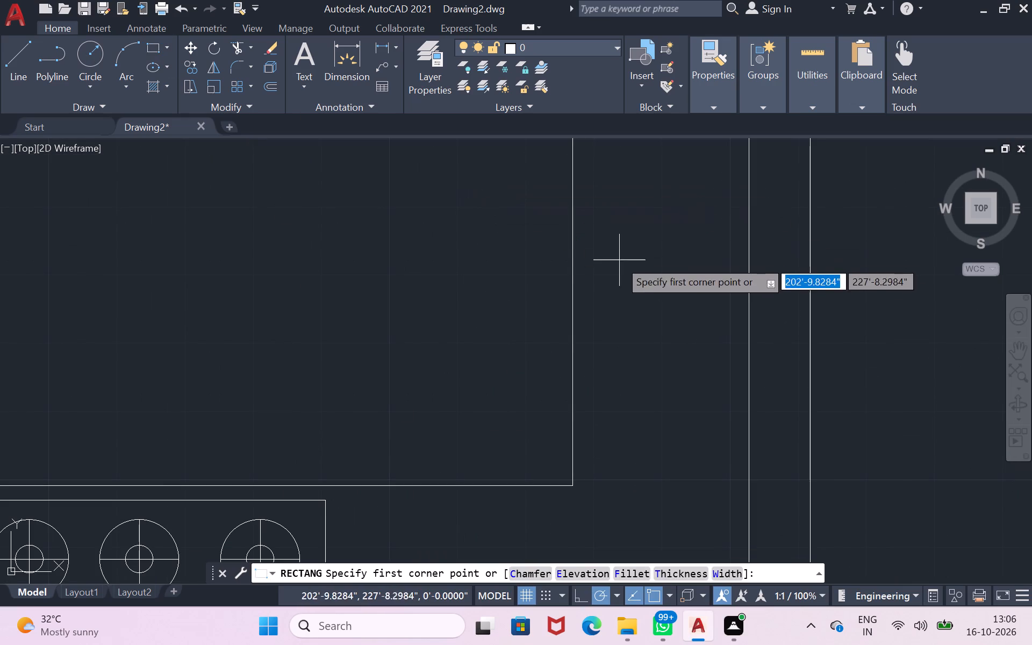
{"action": "scroll", "coordinate": [622, 199], "scroll_direction": "down", "scroll_amount": 2}
{"action": "scroll", "coordinate": [624, 171], "scroll_direction": "up", "scroll_amount": 1}
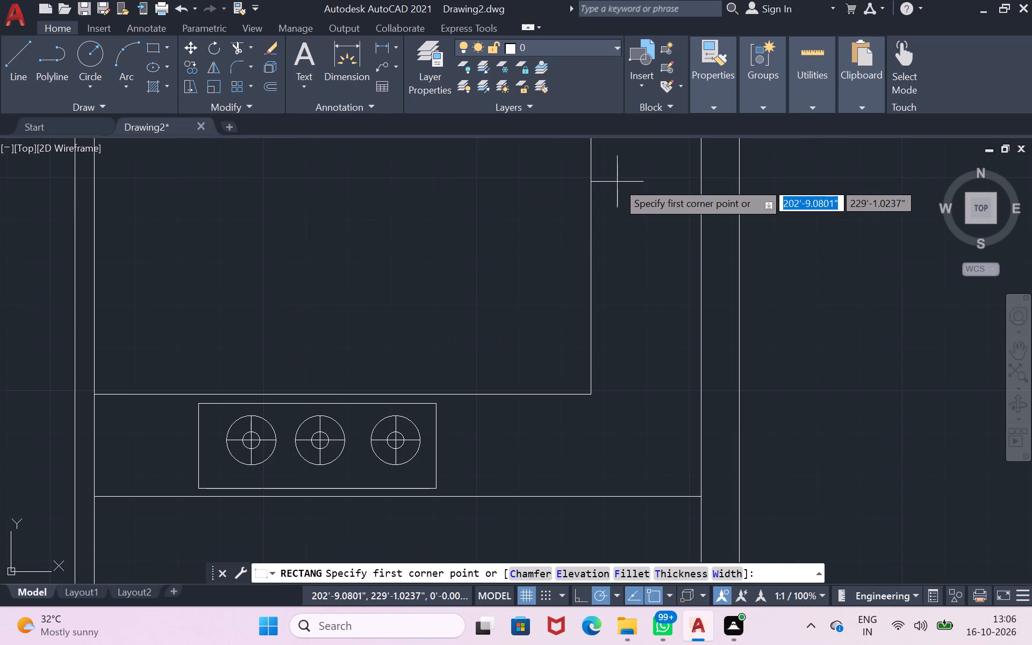
{"action": "left_click", "coordinate": [603, 168]}
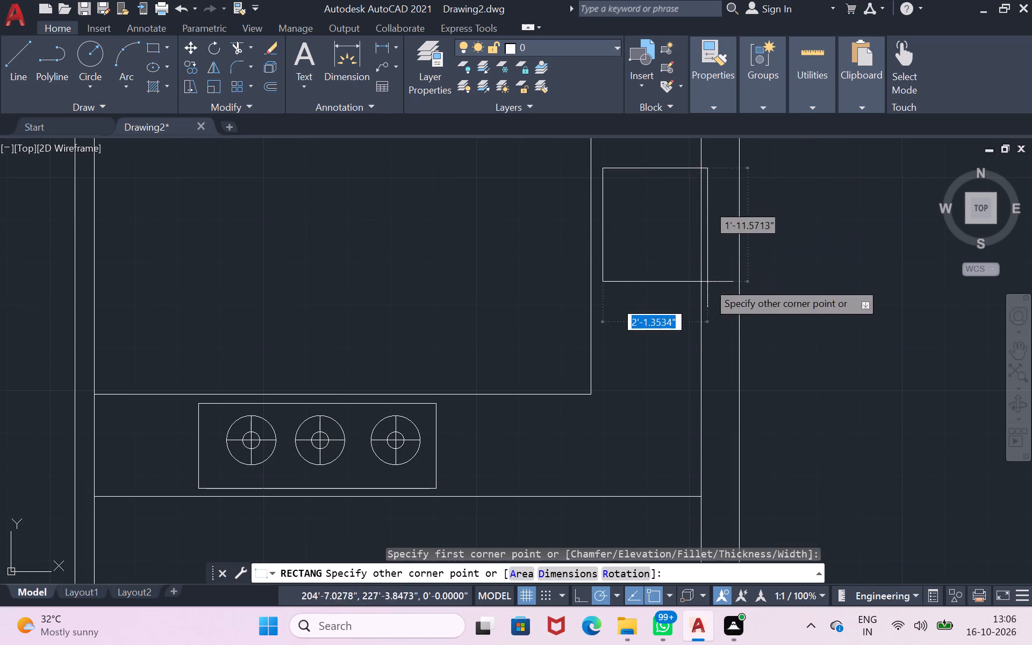
{"action": "left_click", "coordinate": [686, 347]}
Draw an inner rectangle about 1'-4" by 3'-2" inside the sink rectangle, leaving a narrow rim all around.
{"action": "scroll", "coordinate": [663, 188], "scroll_direction": "up", "scroll_amount": 1}
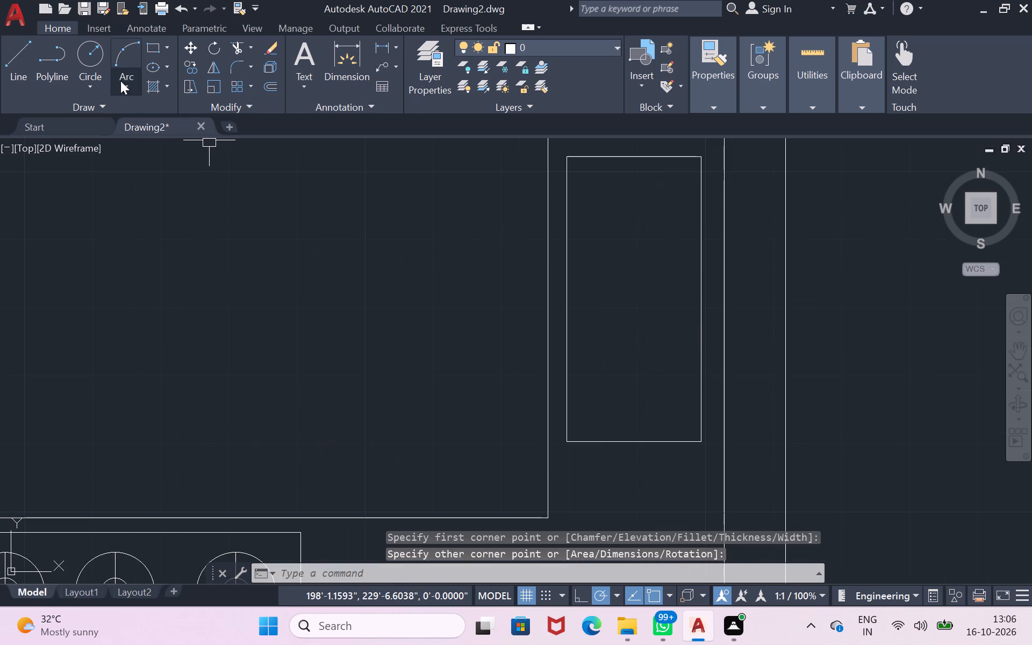
{"action": "left_click", "coordinate": [153, 44]}
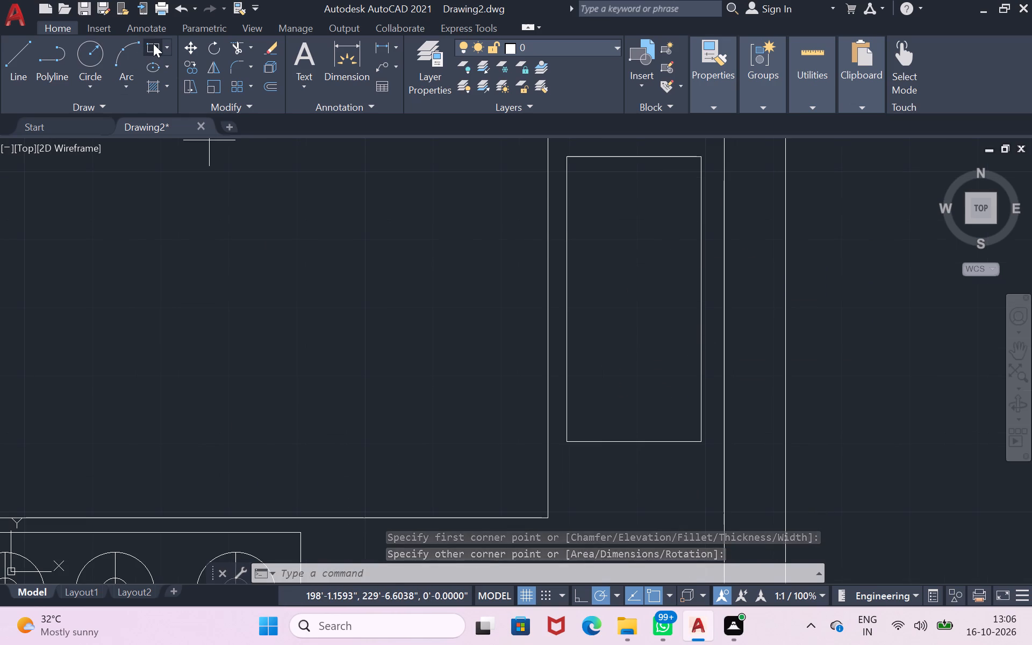
{"action": "left_click", "coordinate": [578, 170]}
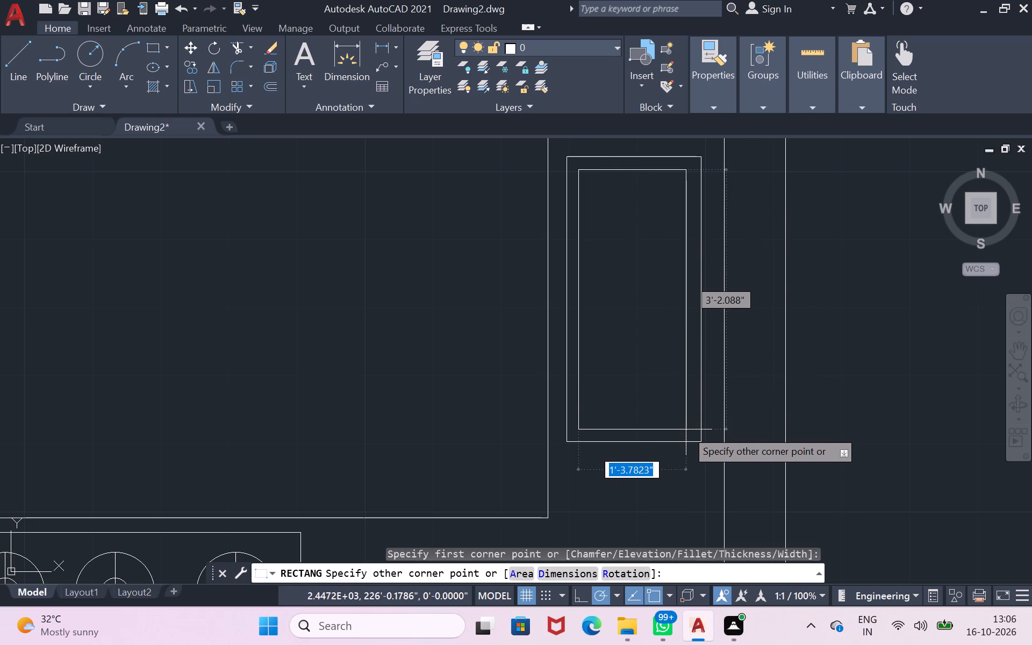
{"action": "left_click", "coordinate": [686, 429]}
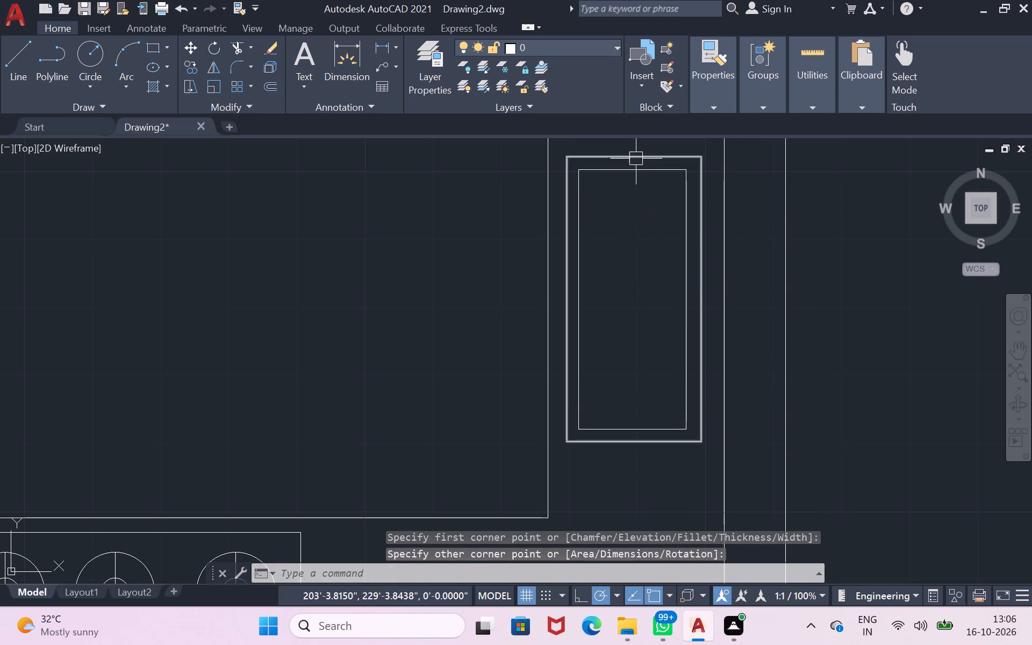
Draw a horizontal line between the midpoints of the inner sink rectangle's long sides, dividing it in half.
{"action": "scroll", "coordinate": [636, 156], "scroll_direction": "up", "scroll_amount": 2}
{"action": "scroll", "coordinate": [636, 156], "scroll_direction": "down", "scroll_amount": 2}
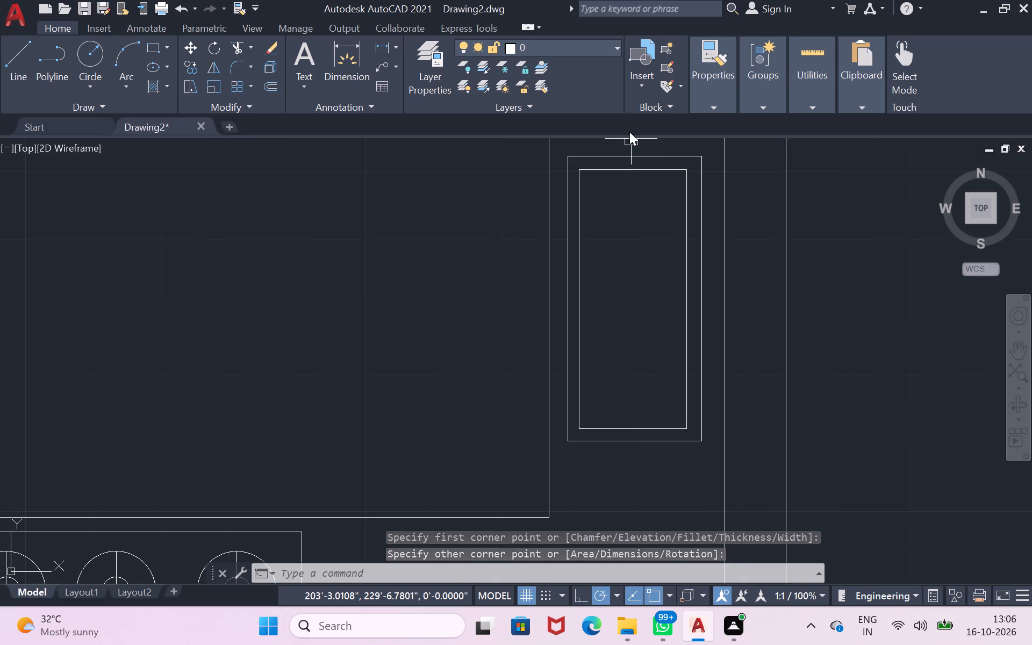
{"action": "scroll", "coordinate": [629, 132], "scroll_direction": "up", "scroll_amount": 1}
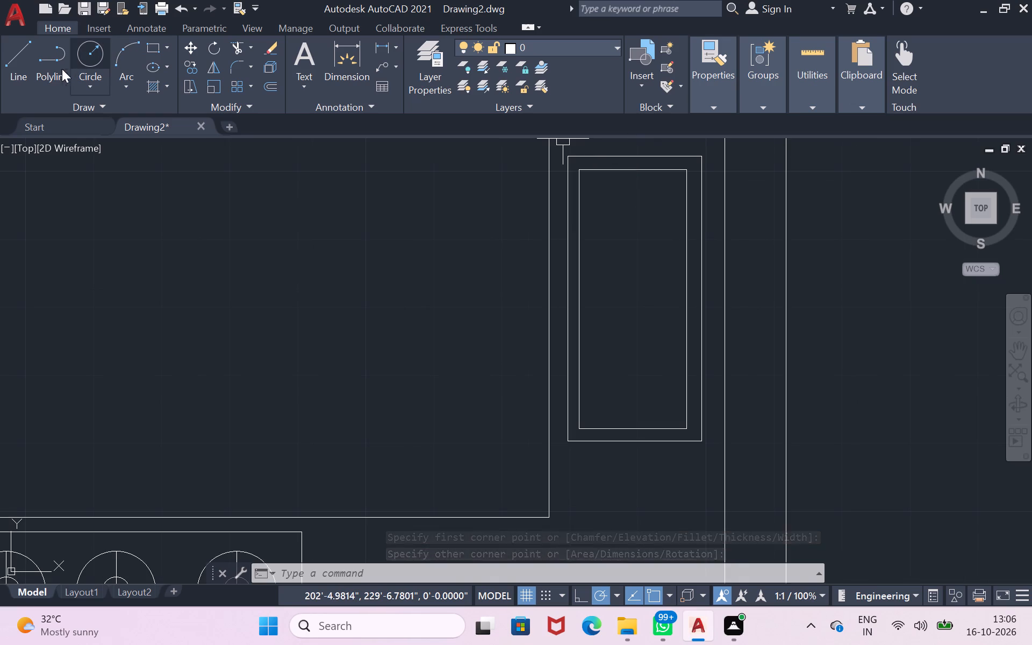
{"action": "left_click", "coordinate": [14, 69]}
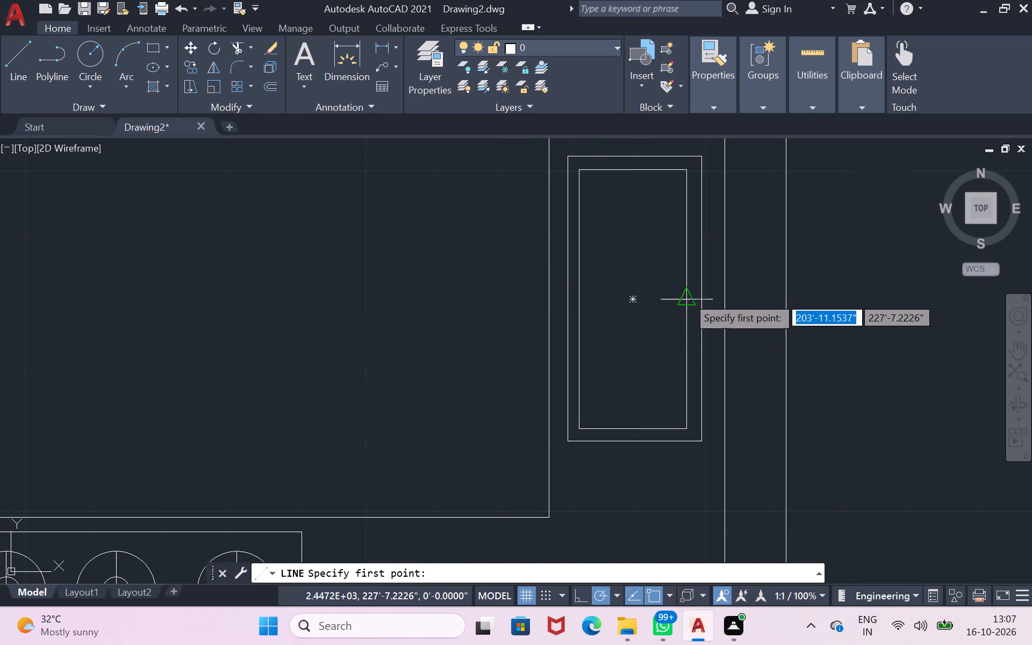
{"action": "left_click", "coordinate": [687, 300]}
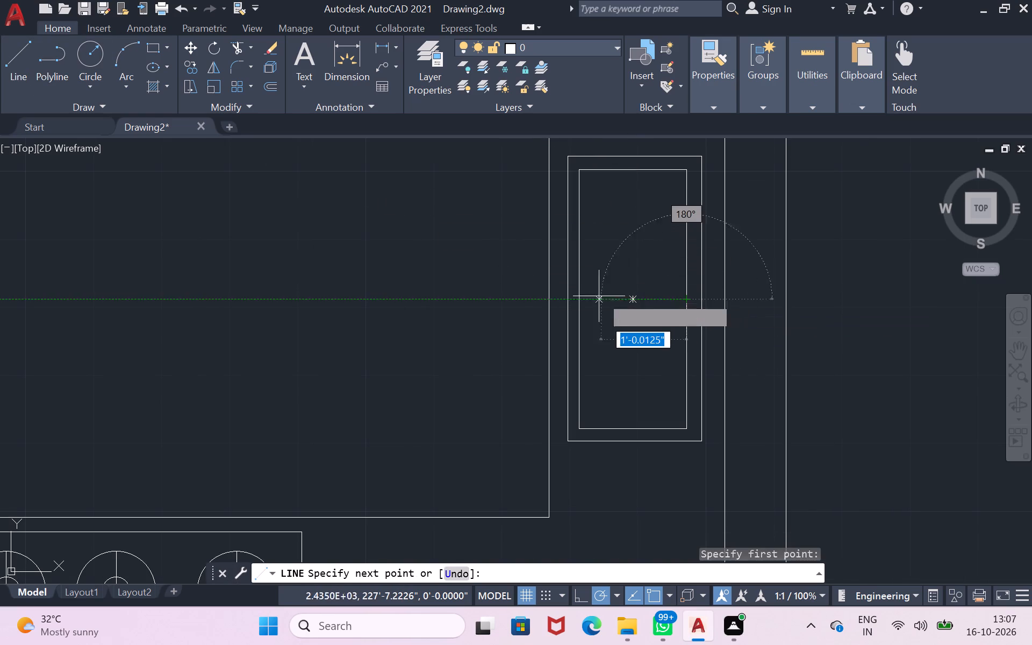
{"action": "left_click", "coordinate": [580, 300]}
{"action": "key", "text": "Return"}
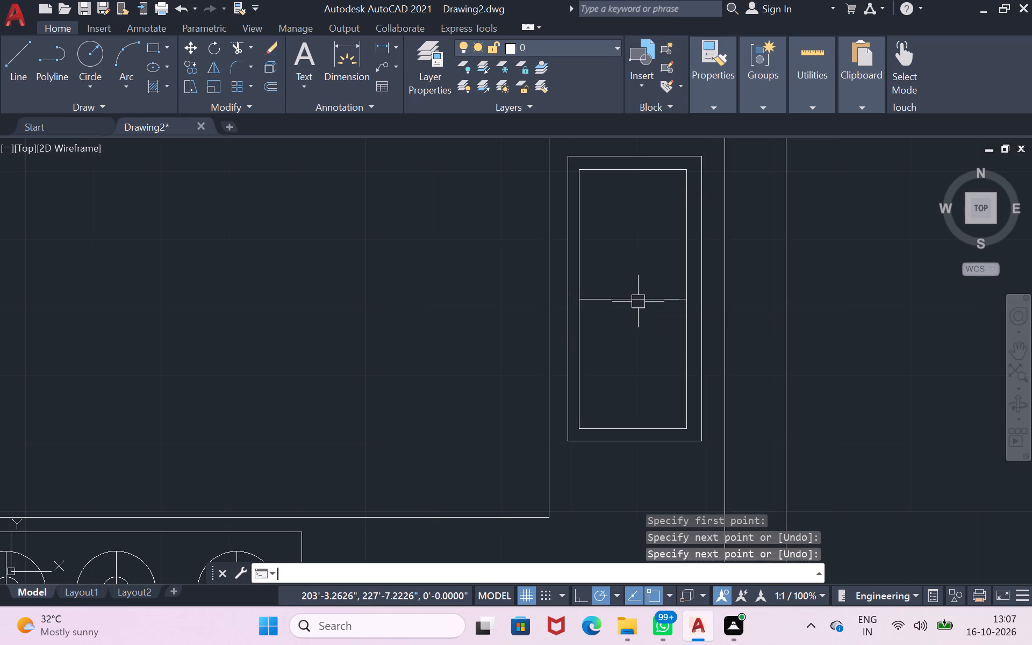
Draw a vertical line near the left edge of the inner rectangle's upper half, from its top edge to the dividing line.
{"action": "left_click", "coordinate": [21, 58]}
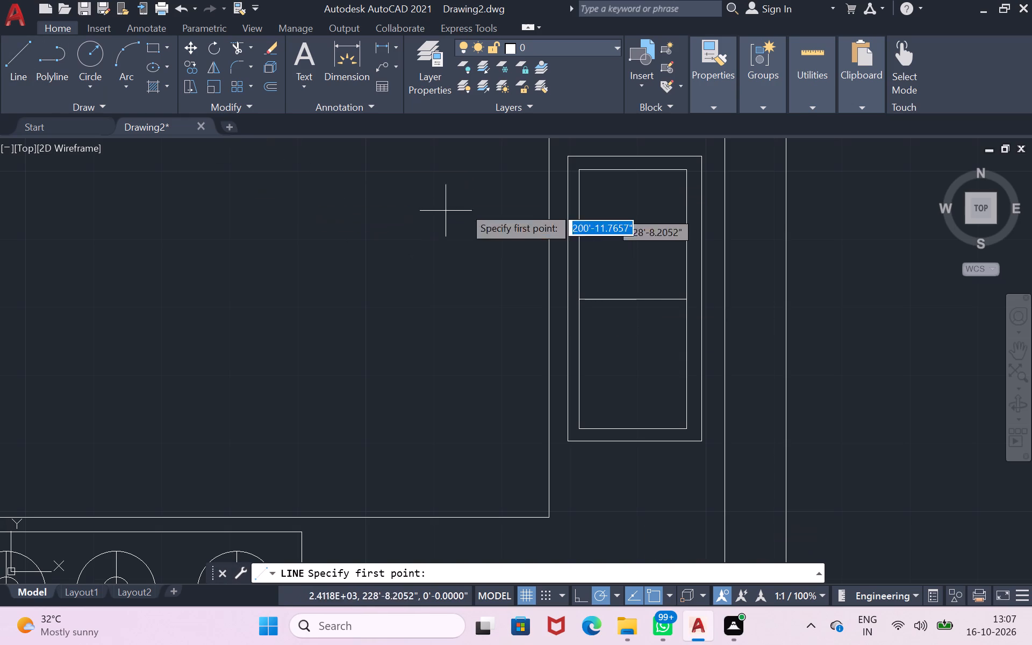
{"action": "scroll", "coordinate": [587, 175], "scroll_direction": "up", "scroll_amount": 1}
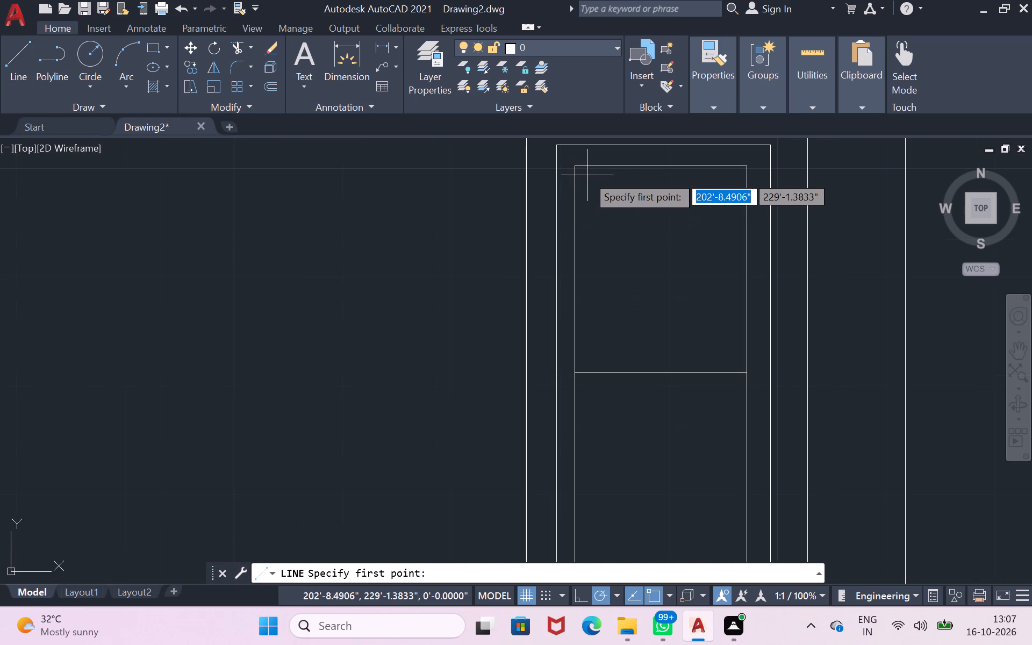
{"action": "left_click", "coordinate": [587, 168]}
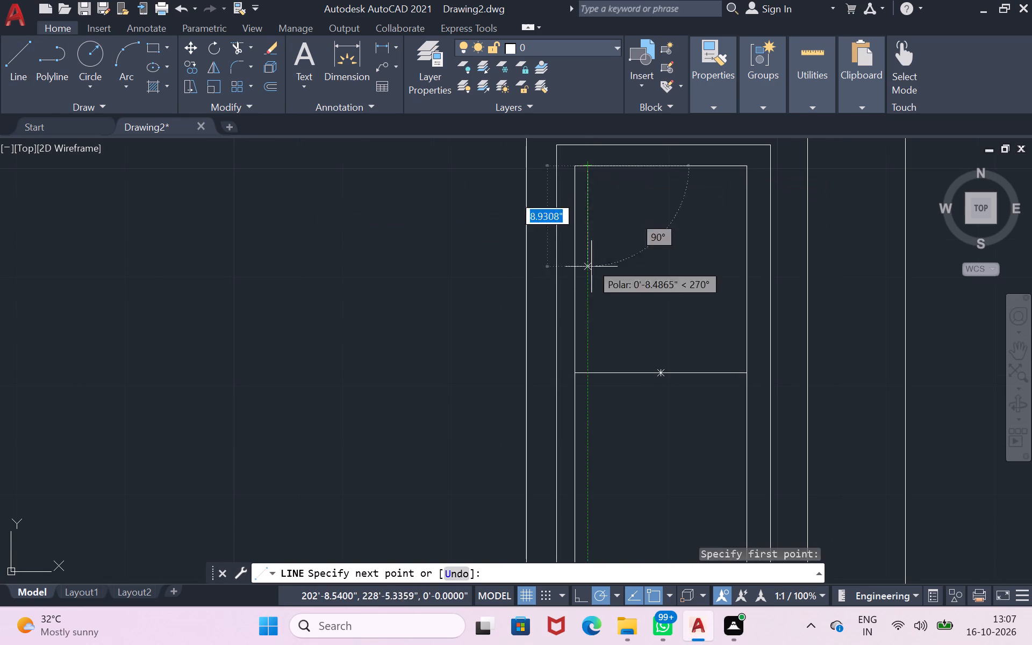
{"action": "left_click", "coordinate": [589, 371]}
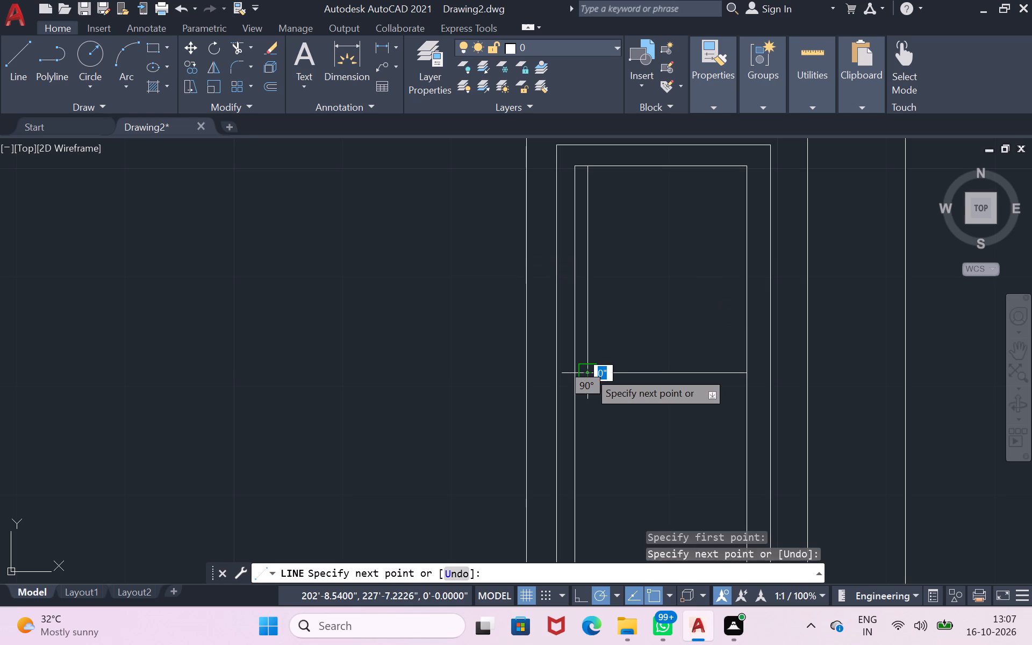
{"action": "key", "text": "Return"}
Offset the vertical line in the sink's upper half 1" to the right, repeating from each new line to add five lines.
{"action": "left_click", "coordinate": [586, 295]}
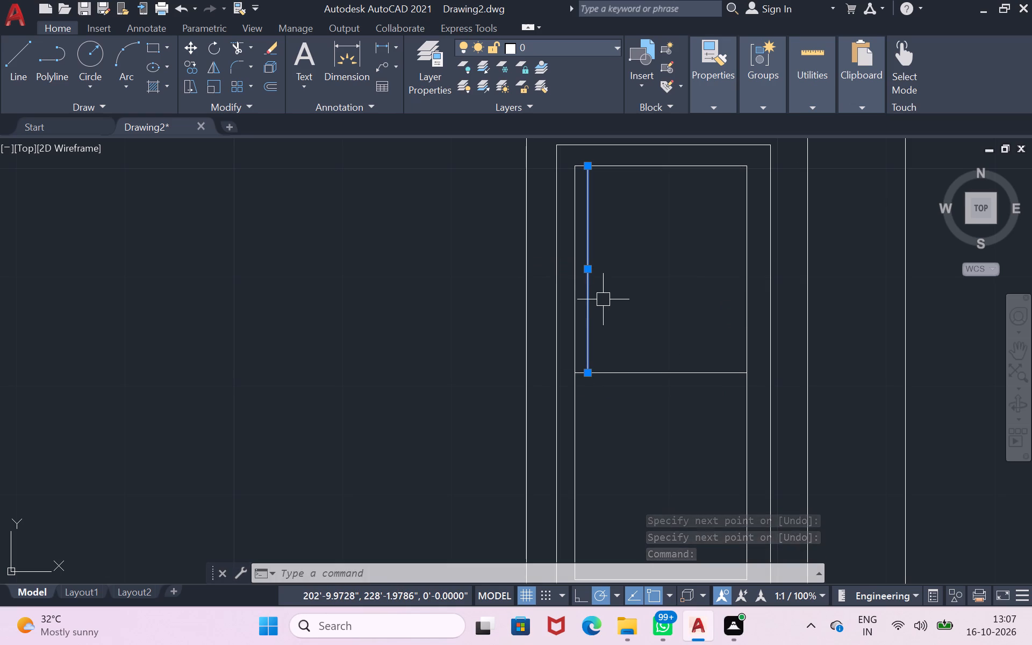
{"action": "key", "text": "o"}
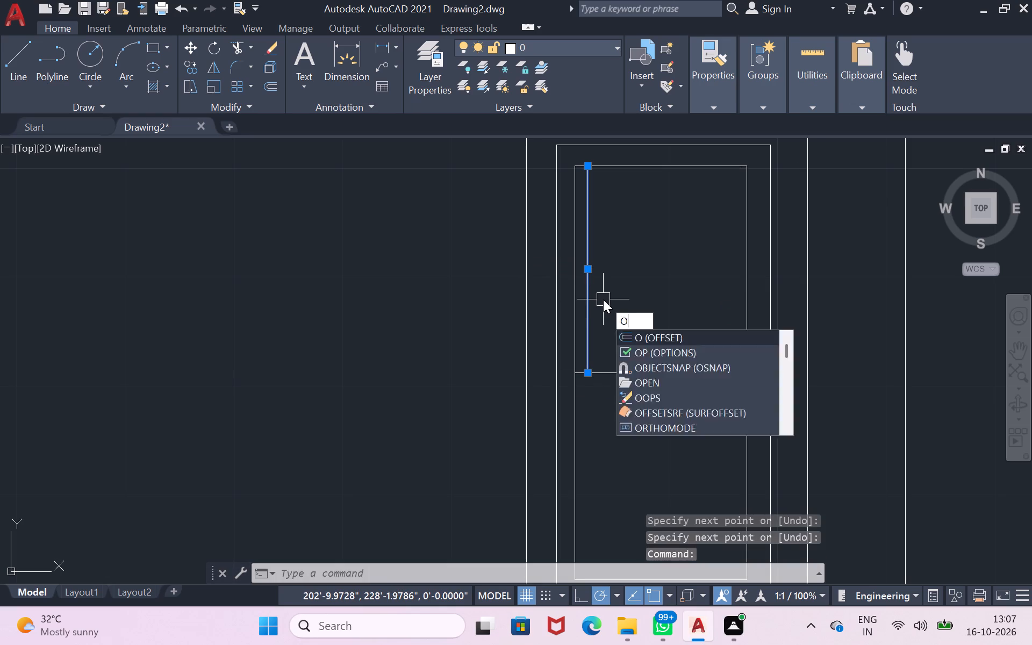
{"action": "key", "text": "Return"}
{"action": "type", "text": "1\""}
{"action": "key", "text": "Return"}
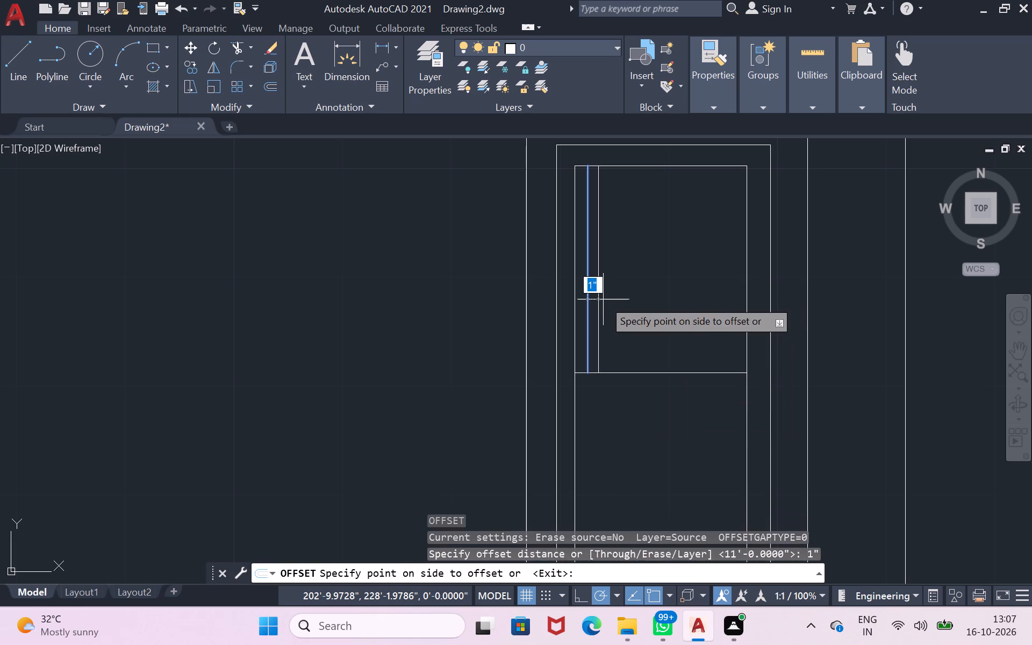
{"action": "left_click", "coordinate": [603, 299]}
{"action": "left_click", "coordinate": [597, 298]}
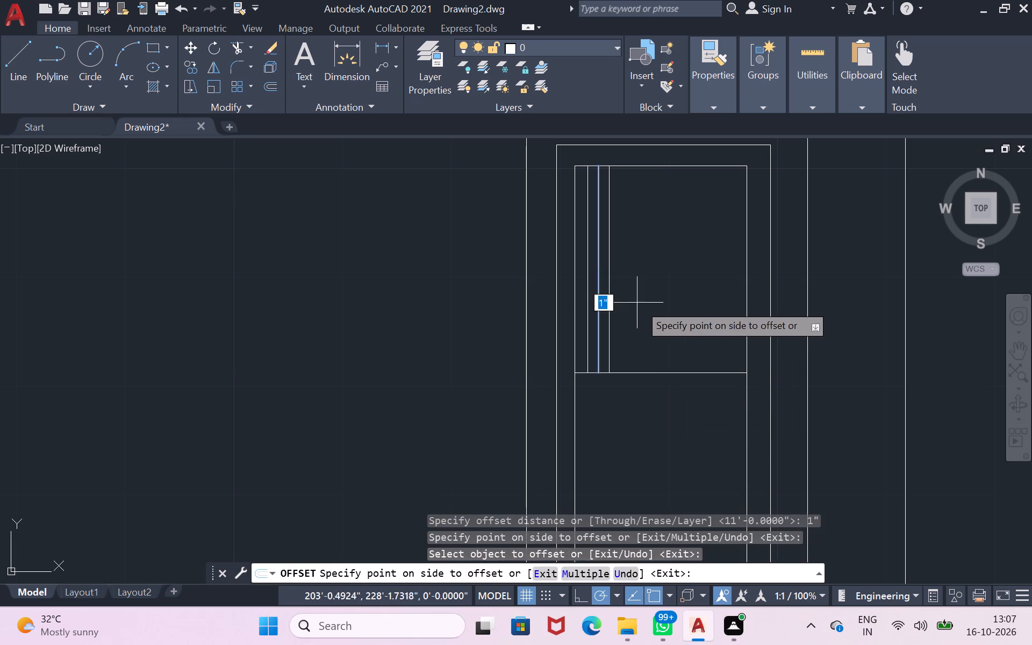
{"action": "left_click", "coordinate": [644, 304]}
{"action": "left_click", "coordinate": [608, 310]}
{"action": "left_click", "coordinate": [642, 306]}
{"action": "left_click", "coordinate": [622, 313]}
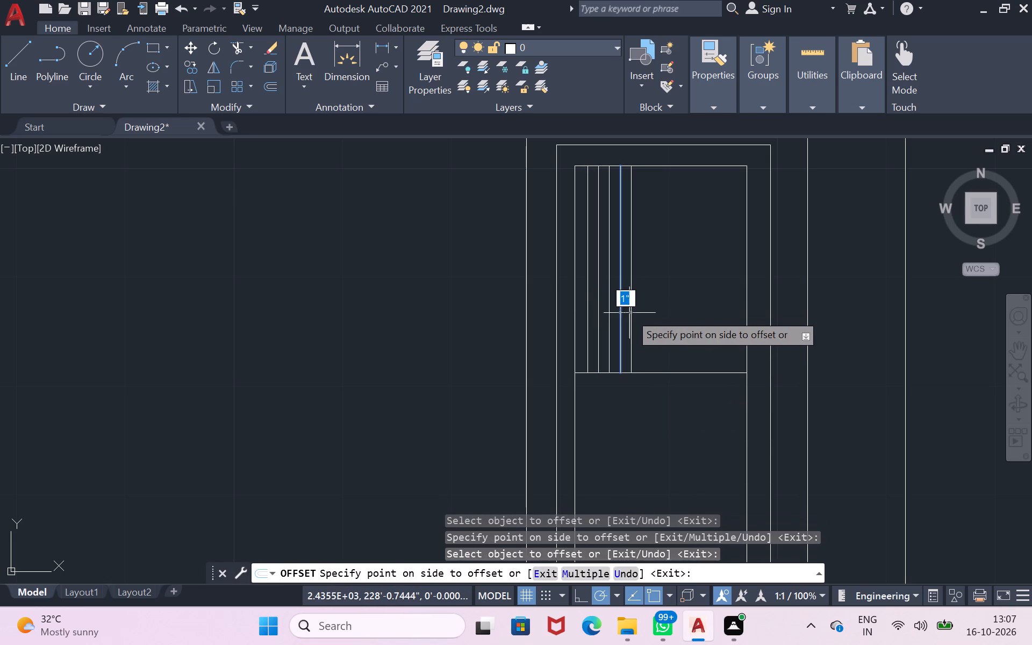
{"action": "left_click", "coordinate": [632, 313]}
{"action": "left_click", "coordinate": [632, 313]}
{"action": "left_click", "coordinate": [632, 313]}
{"action": "left_click", "coordinate": [644, 310]}
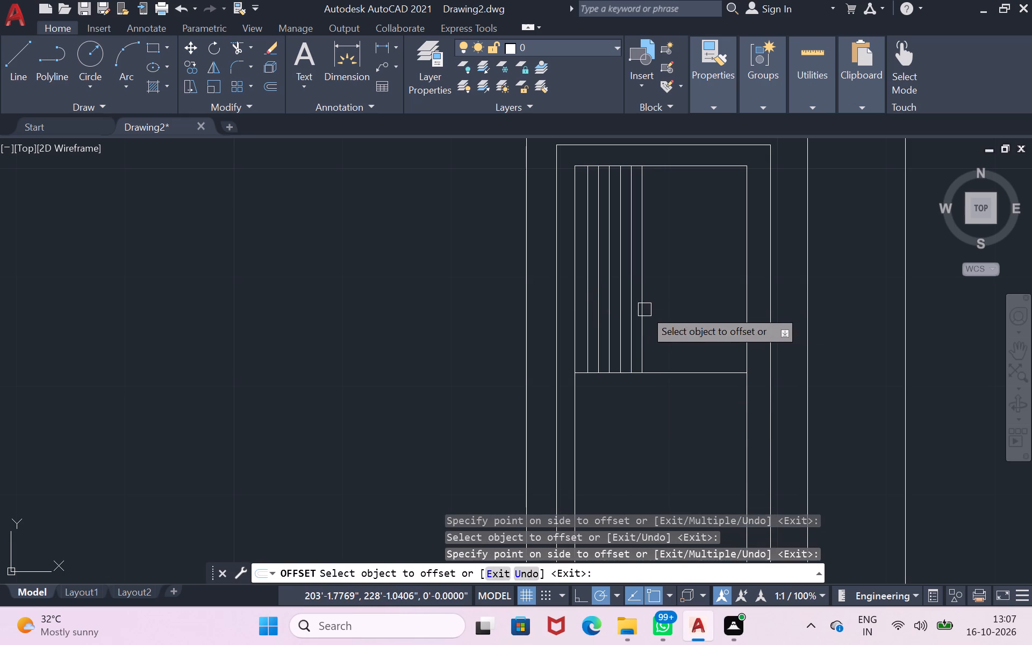
Add four more vertical lines at the 1" offset, each to the right of the previous one in the sink's upper half.
{"action": "left_click", "coordinate": [640, 315]}
{"action": "left_click", "coordinate": [661, 313]}
{"action": "left_click", "coordinate": [651, 320]}
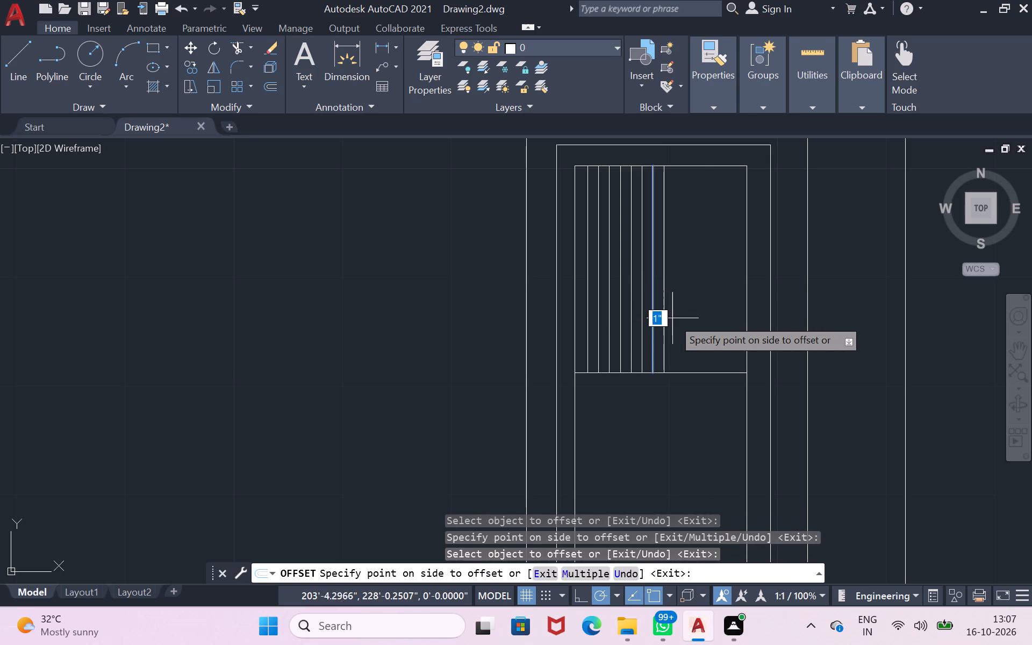
{"action": "left_click", "coordinate": [673, 318]}
{"action": "left_click", "coordinate": [664, 322]}
{"action": "left_click", "coordinate": [679, 327]}
{"action": "left_click", "coordinate": [676, 328]}
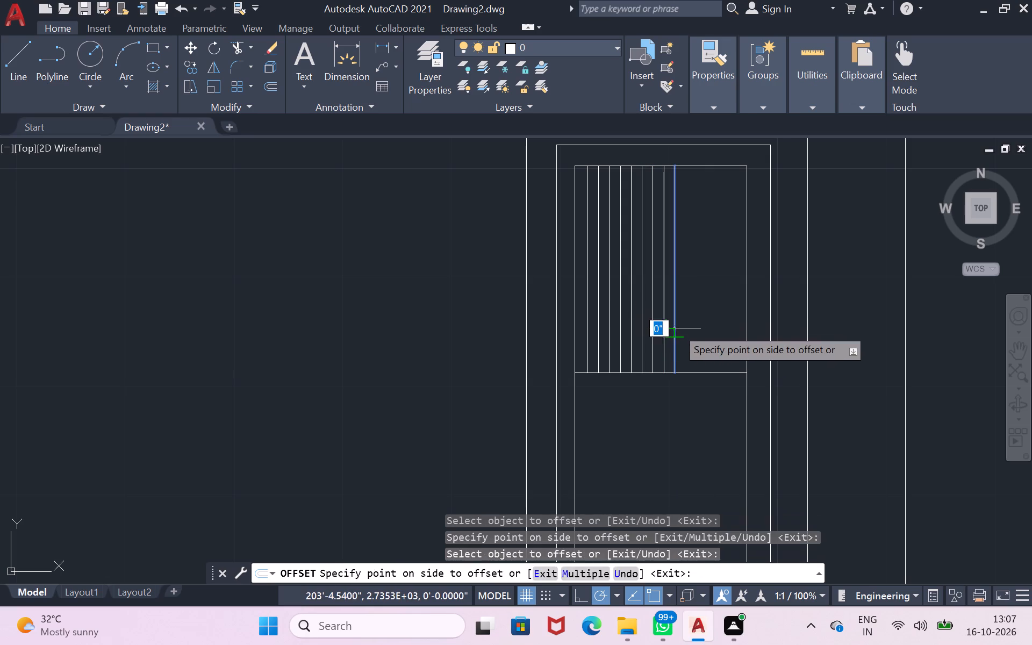
{"action": "left_click", "coordinate": [689, 329]}
{"action": "left_click", "coordinate": [689, 329]}
{"action": "left_click", "coordinate": [706, 329]}
Add five more vertical lines at the 1" offset, filling the sink's upper half up to its right edge.
{"action": "left_click", "coordinate": [690, 335]}
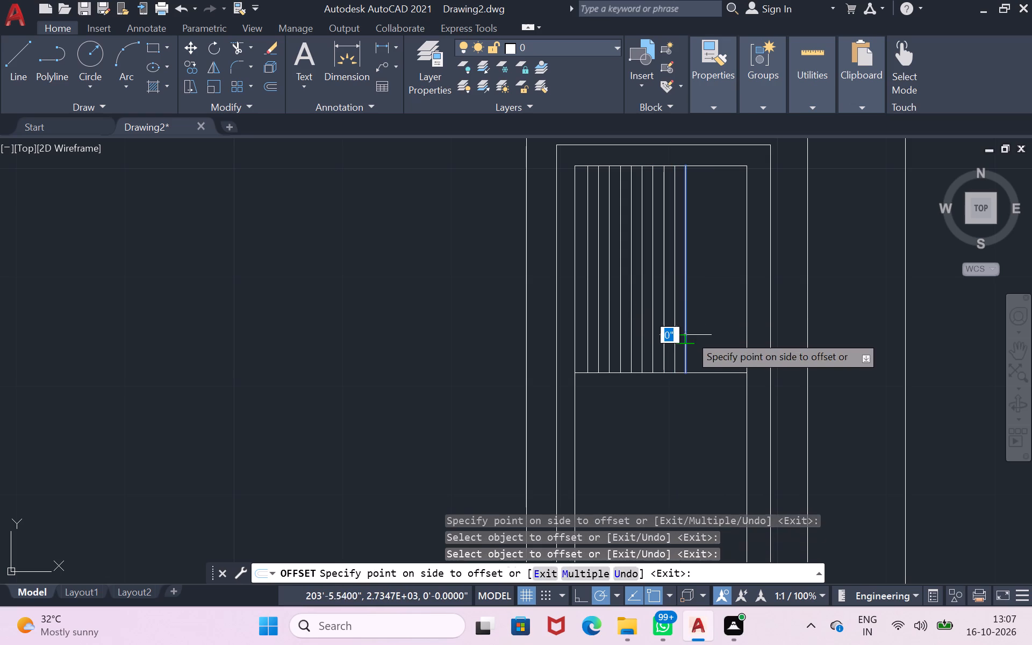
{"action": "left_click", "coordinate": [706, 328]}
{"action": "left_click", "coordinate": [702, 336]}
{"action": "left_click", "coordinate": [719, 331]}
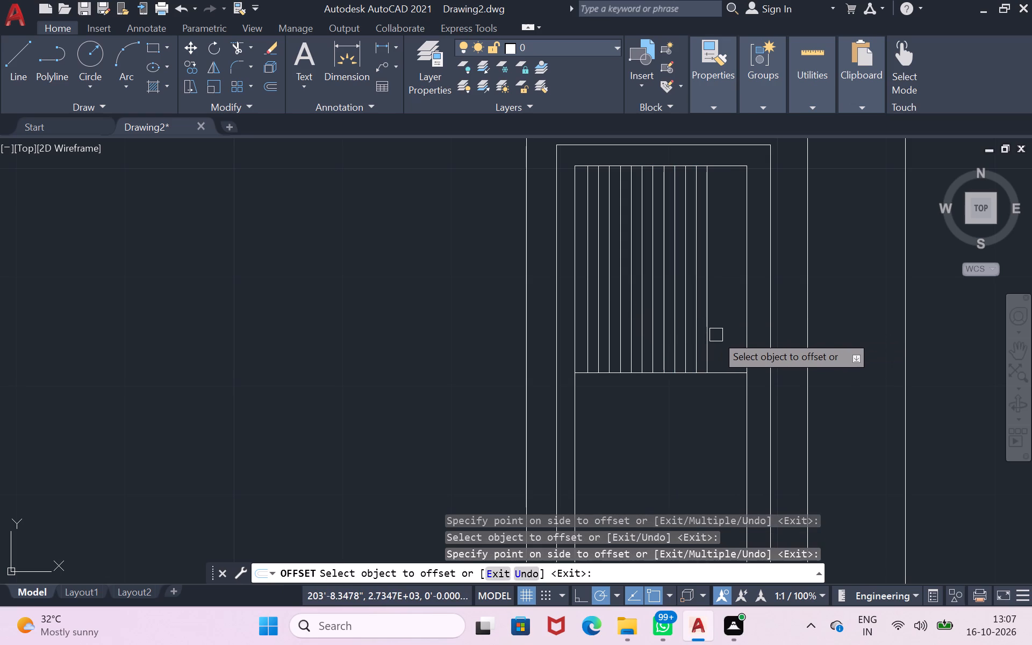
{"action": "left_click", "coordinate": [716, 335]}
{"action": "left_click", "coordinate": [713, 337]}
{"action": "left_click", "coordinate": [722, 337]}
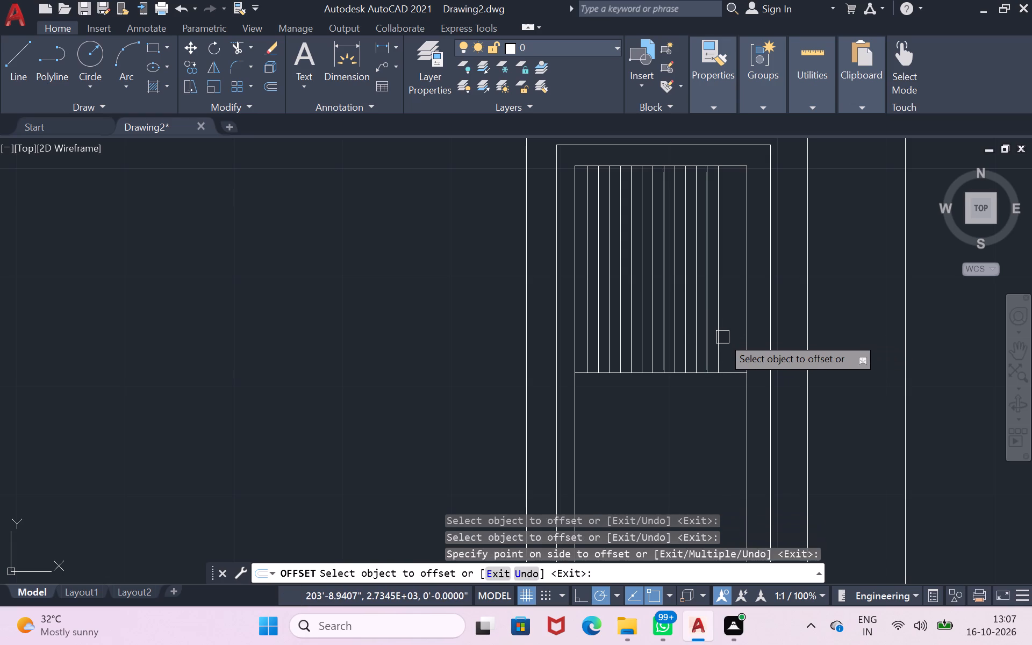
{"action": "left_click", "coordinate": [716, 339]}
{"action": "left_click", "coordinate": [721, 340]}
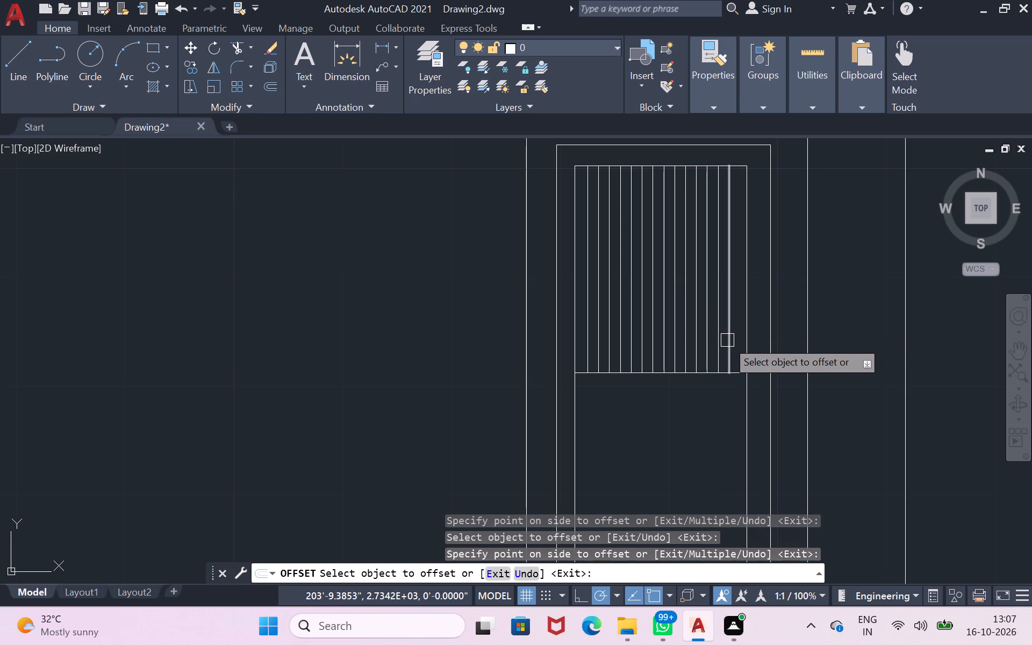
{"action": "left_click", "coordinate": [726, 340]}
{"action": "left_click", "coordinate": [741, 338]}
{"action": "scroll", "coordinate": [743, 338], "scroll_direction": "down", "scroll_amount": 2}
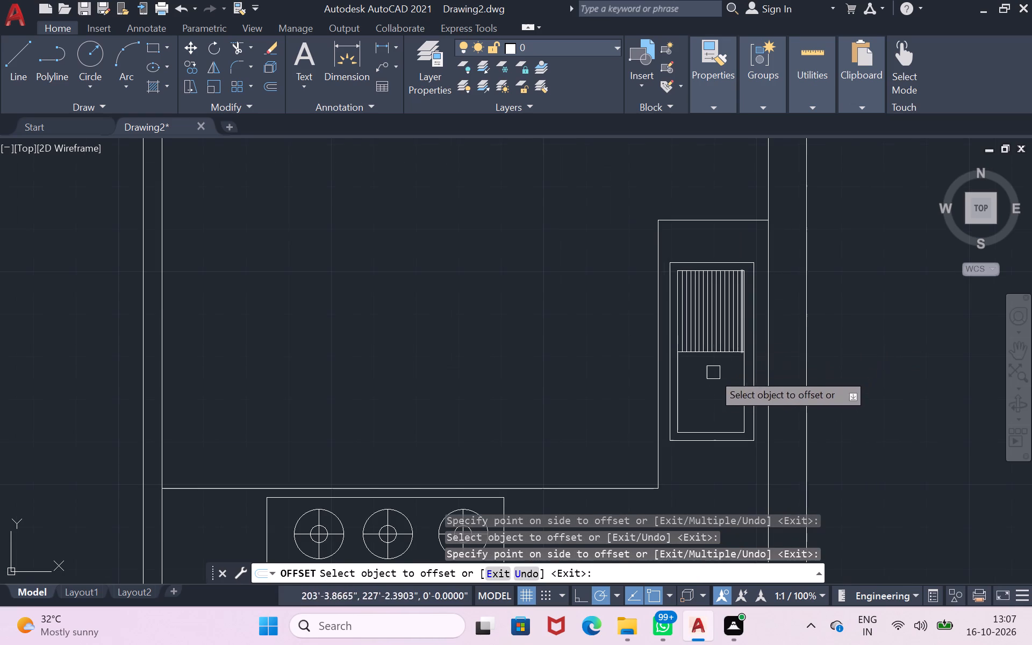
Draw a small drain circle near the middle of the sink's lower half.
{"action": "left_click", "coordinate": [87, 56]}
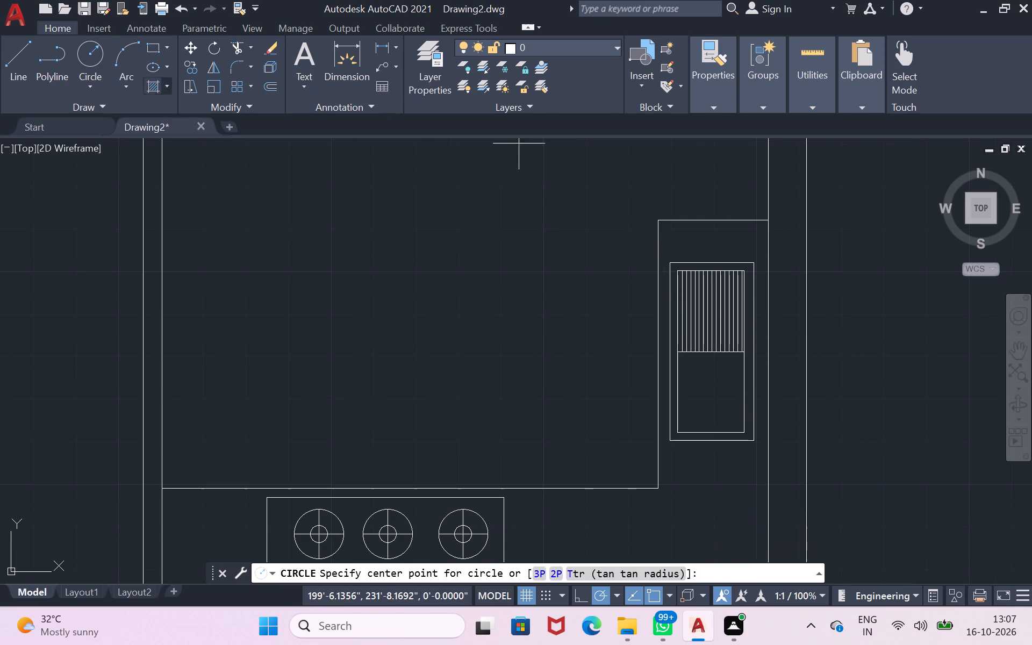
{"action": "scroll", "coordinate": [722, 412], "scroll_direction": "up", "scroll_amount": 2}
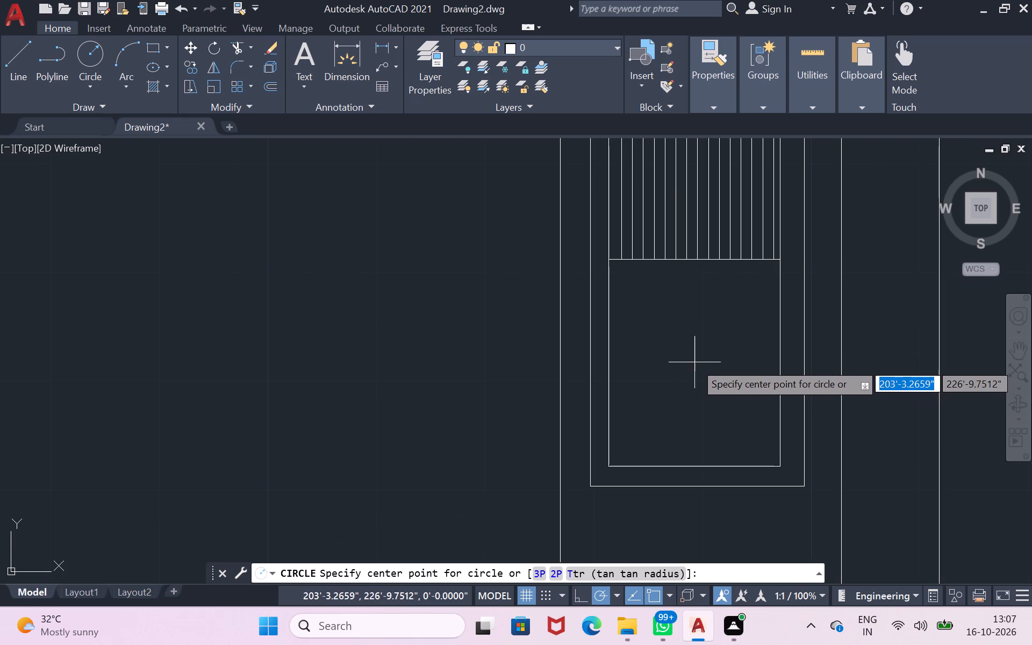
{"action": "left_click", "coordinate": [693, 362]}
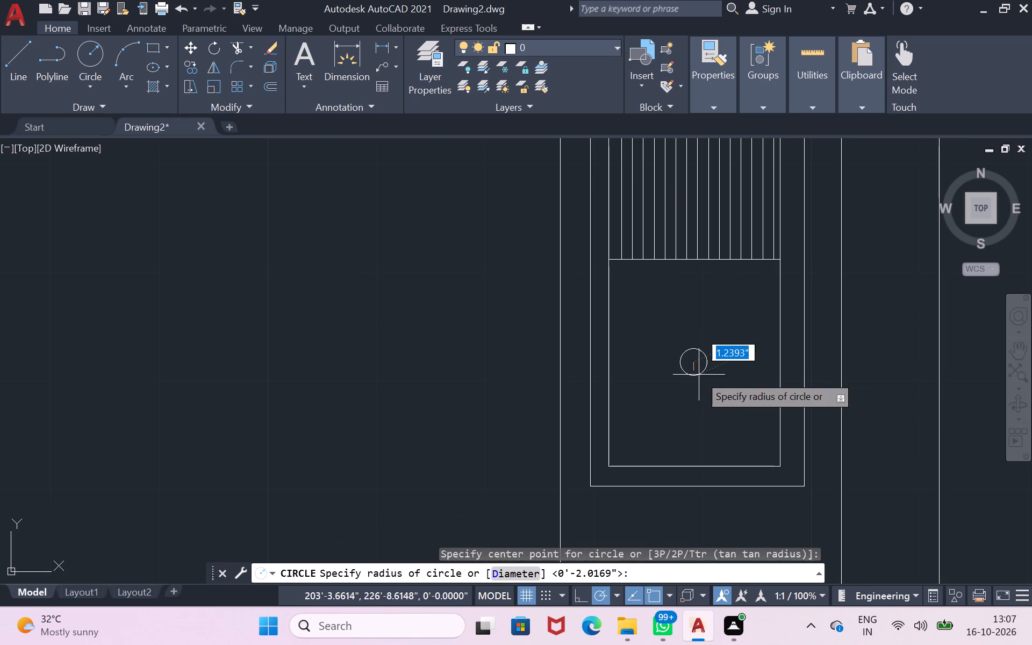
{"action": "left_click", "coordinate": [699, 370]}
{"action": "scroll", "coordinate": [727, 360], "scroll_direction": "down", "scroll_amount": 2}
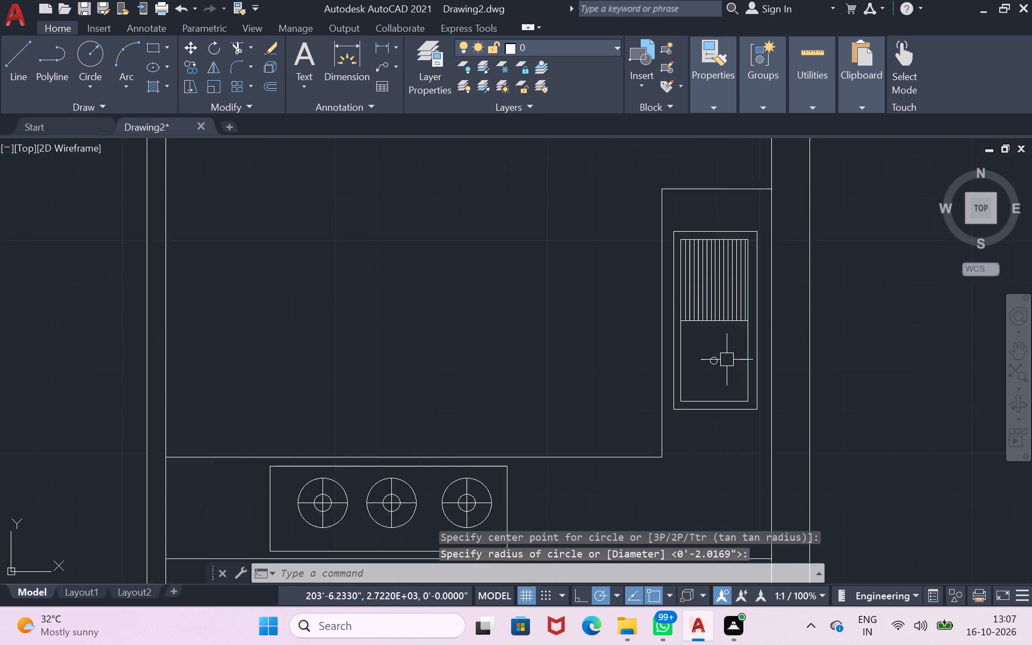
Draw a 4'-4.5" horizontal line from the top-left corner of the kitchen's left wall to the far face of the long vertical wall.
{"action": "scroll", "coordinate": [727, 360], "scroll_direction": "down", "scroll_amount": 1}
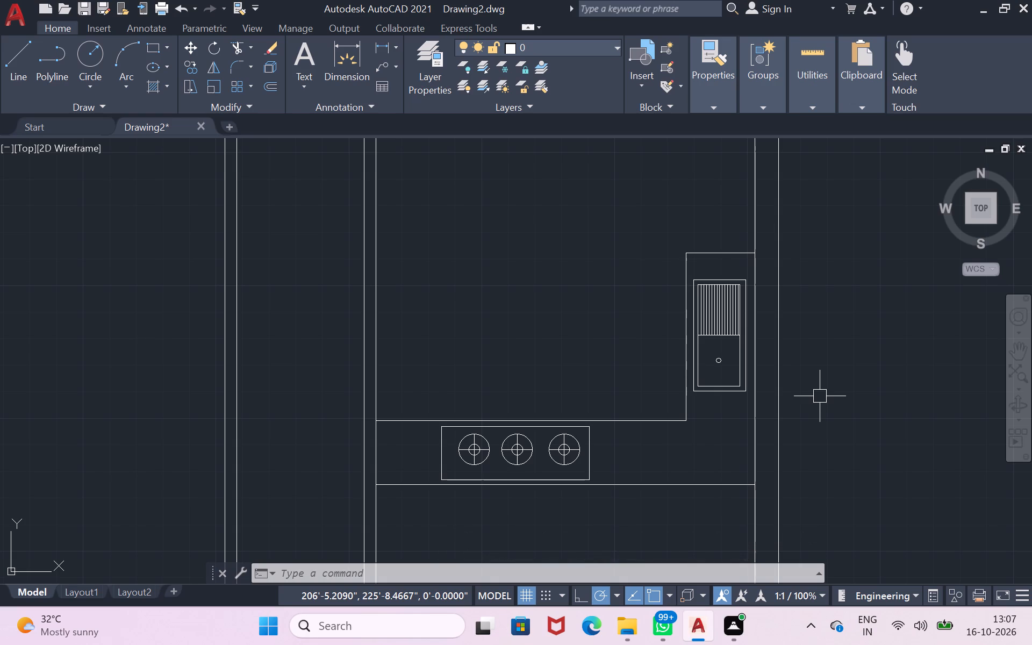
{"action": "scroll", "coordinate": [820, 396], "scroll_direction": "down", "scroll_amount": 2}
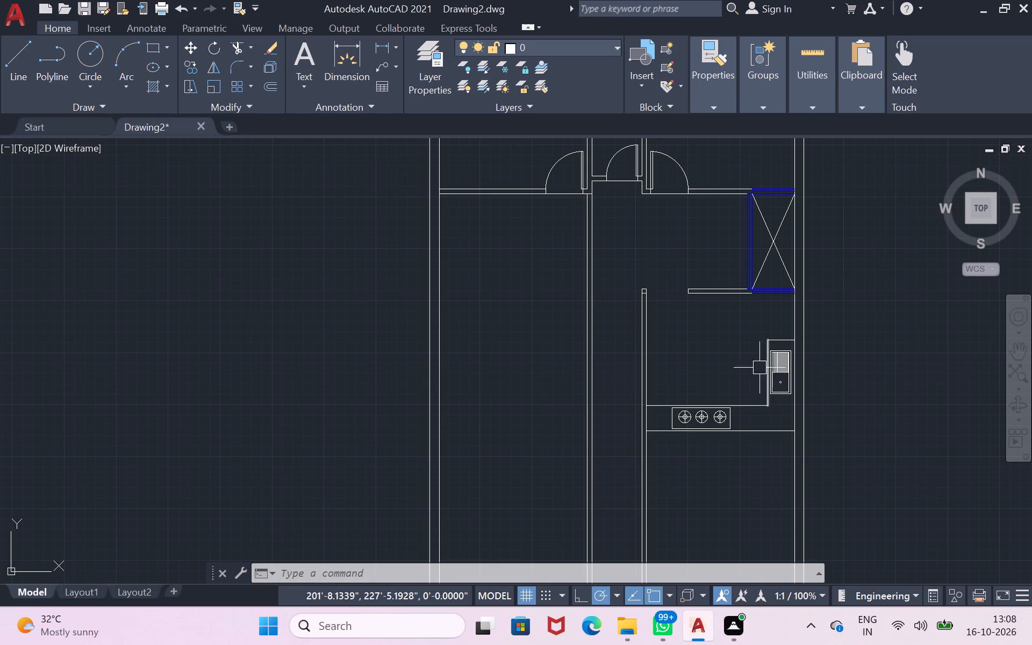
{"action": "scroll", "coordinate": [762, 445], "scroll_direction": "down", "scroll_amount": 1}
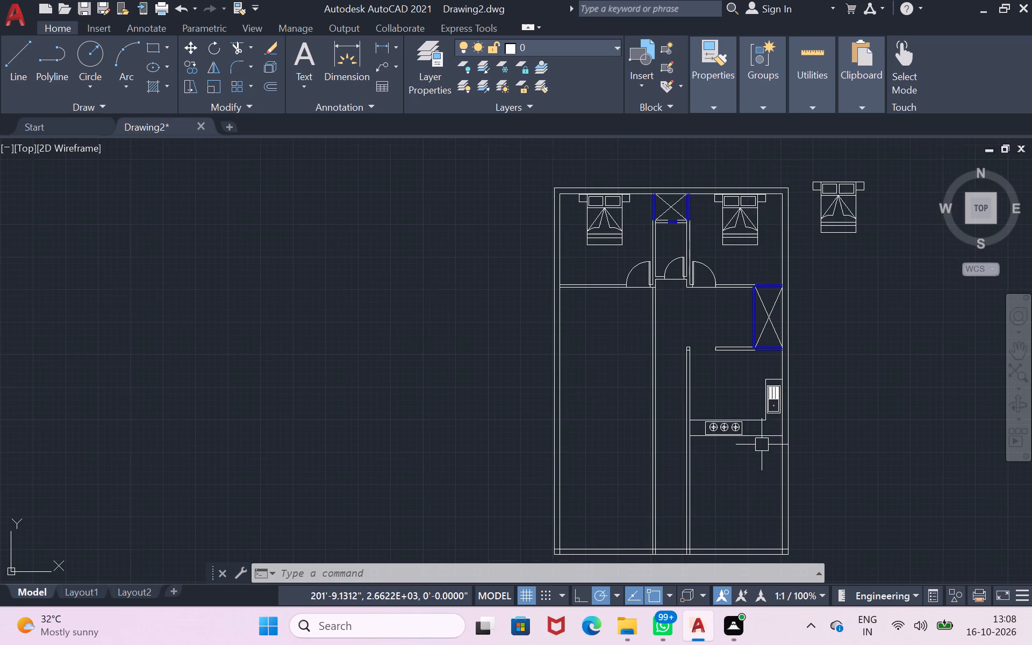
{"action": "scroll", "coordinate": [659, 325], "scroll_direction": "up", "scroll_amount": 1}
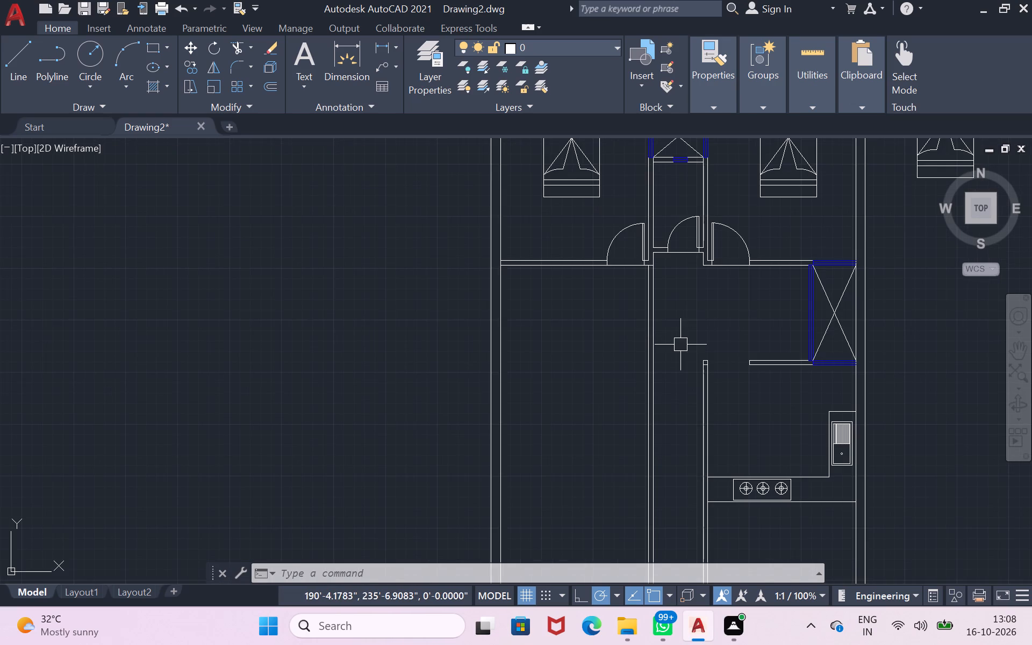
{"action": "scroll", "coordinate": [680, 345], "scroll_direction": "up", "scroll_amount": 1}
{"action": "scroll", "coordinate": [729, 388], "scroll_direction": "up", "scroll_amount": 2}
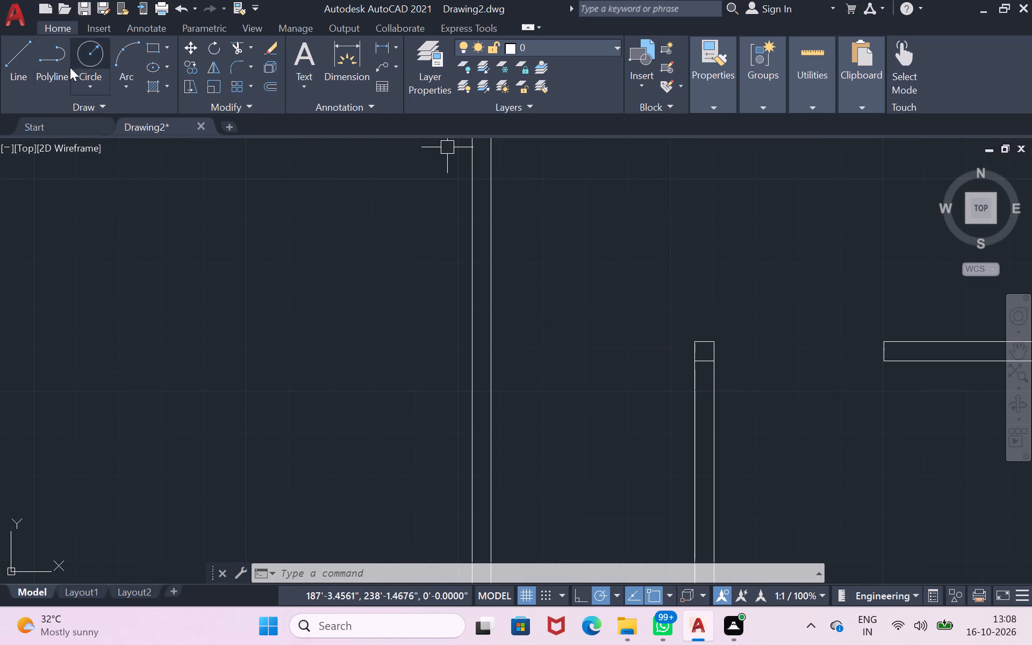
{"action": "left_click", "coordinate": [31, 56]}
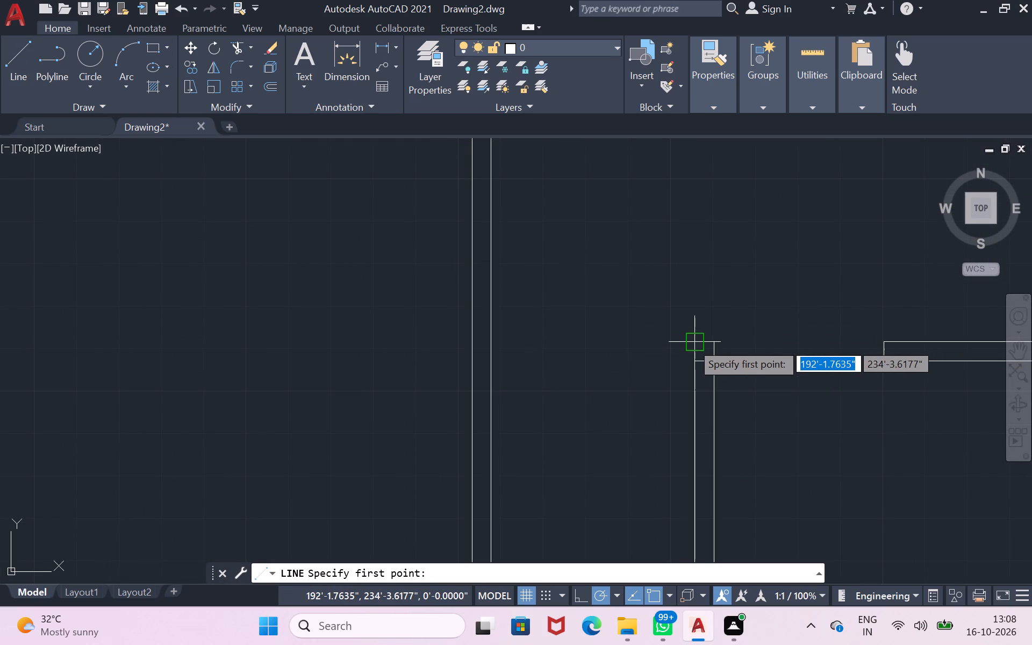
{"action": "left_click", "coordinate": [690, 343]}
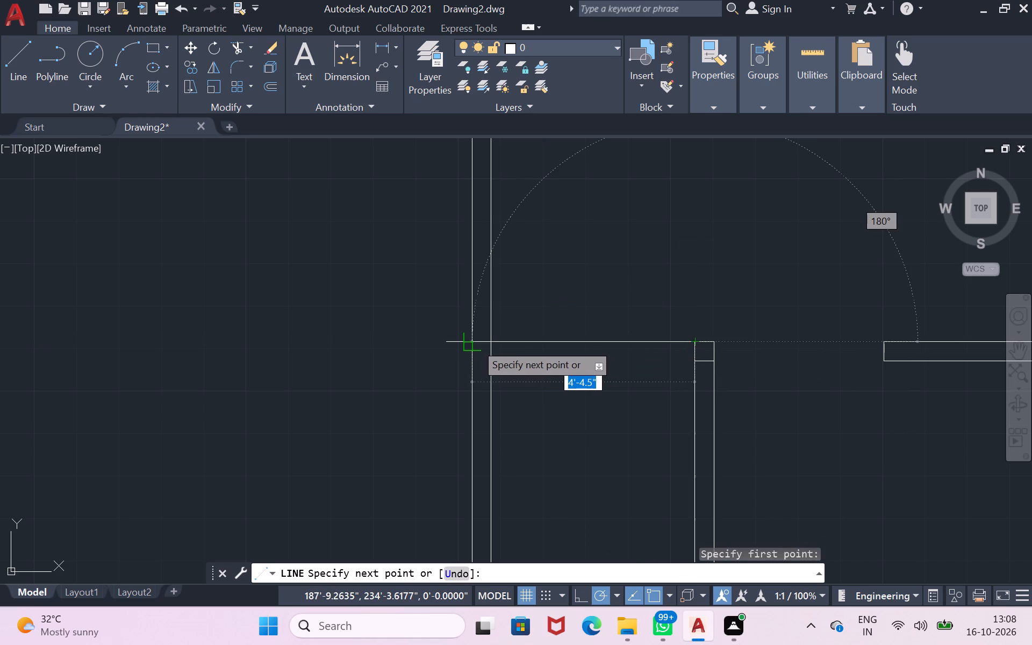
{"action": "left_click", "coordinate": [476, 343]}
{"action": "key", "text": "Return"}
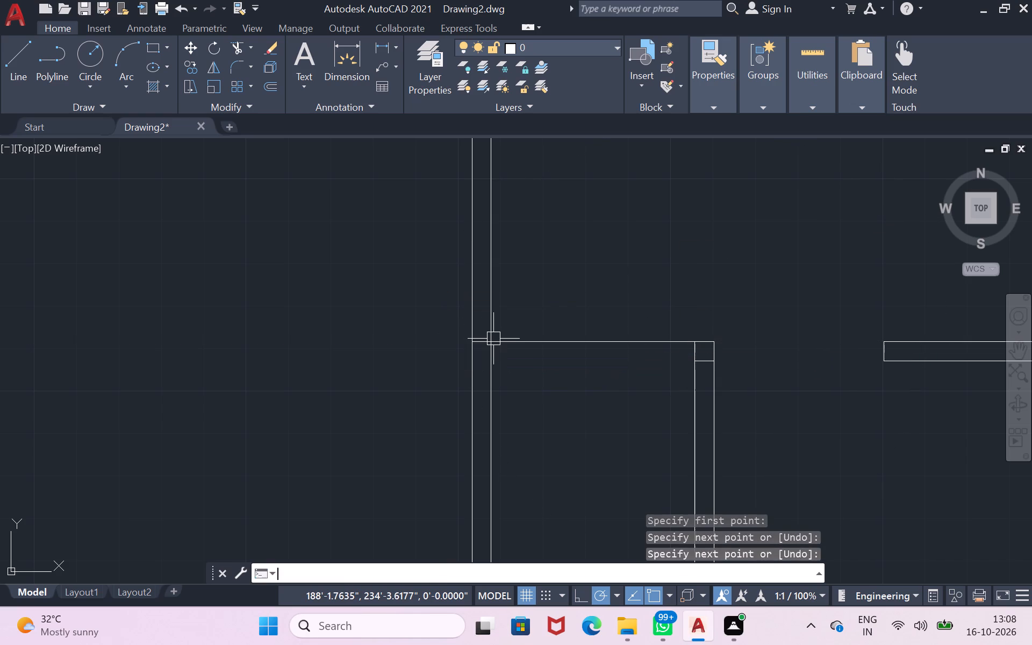
Offset the new horizontal line 4.5" downward to form the second face of the connecting wall.
{"action": "left_click", "coordinate": [544, 338]}
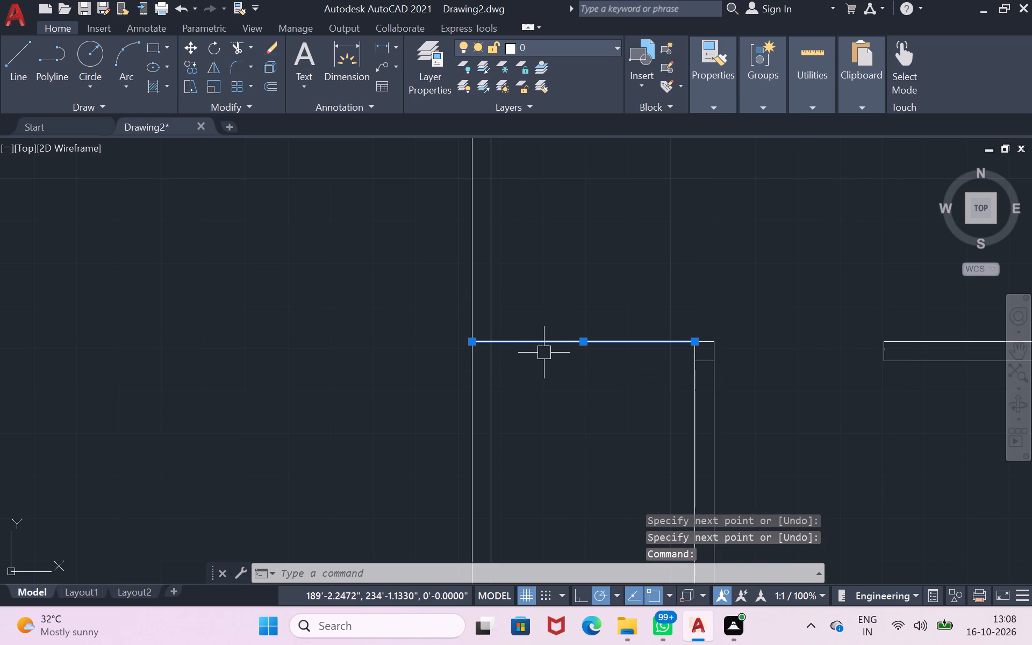
{"action": "key", "text": "o"}
{"action": "key", "text": "Return"}
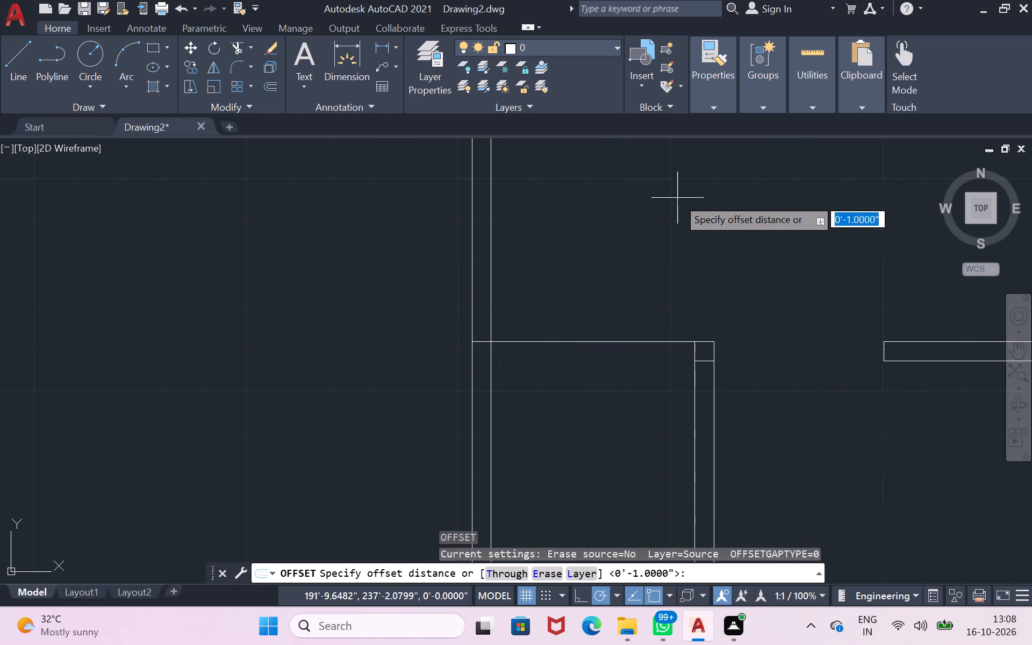
{"action": "left_click", "coordinate": [604, 340]}
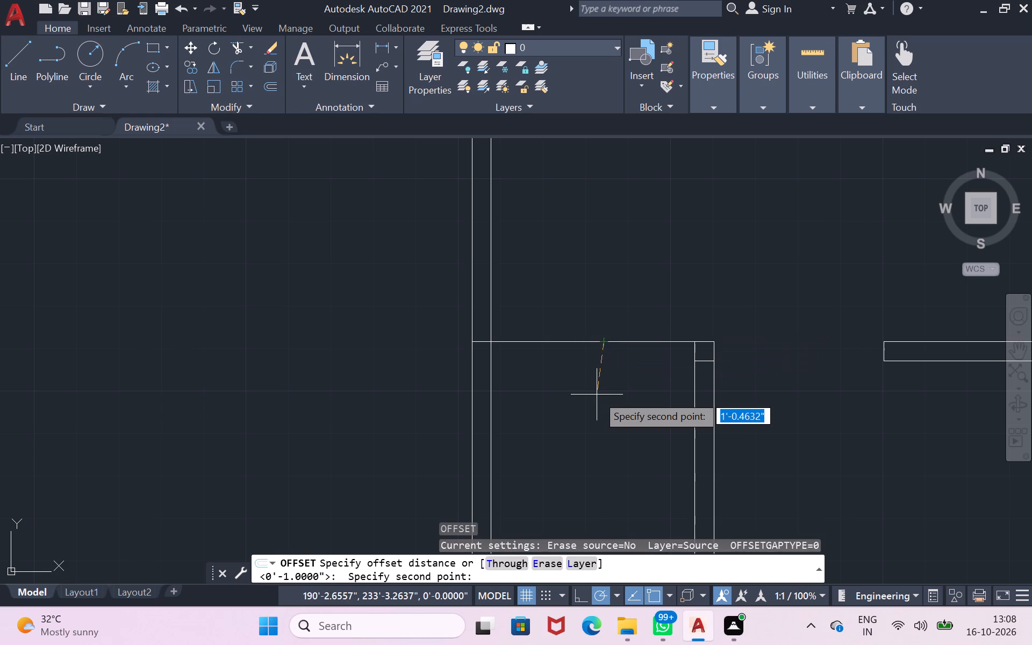
{"action": "key", "text": "4"}
{"action": "type", "text": ".5\""}
{"action": "key", "text": "Return"}
{"action": "left_click", "coordinate": [597, 395]}
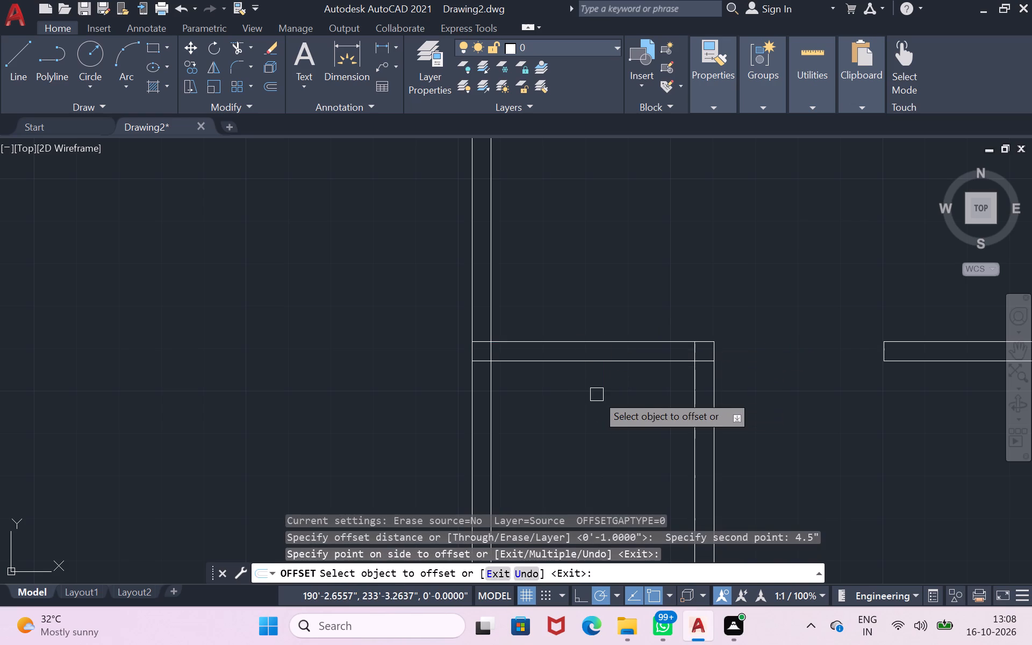
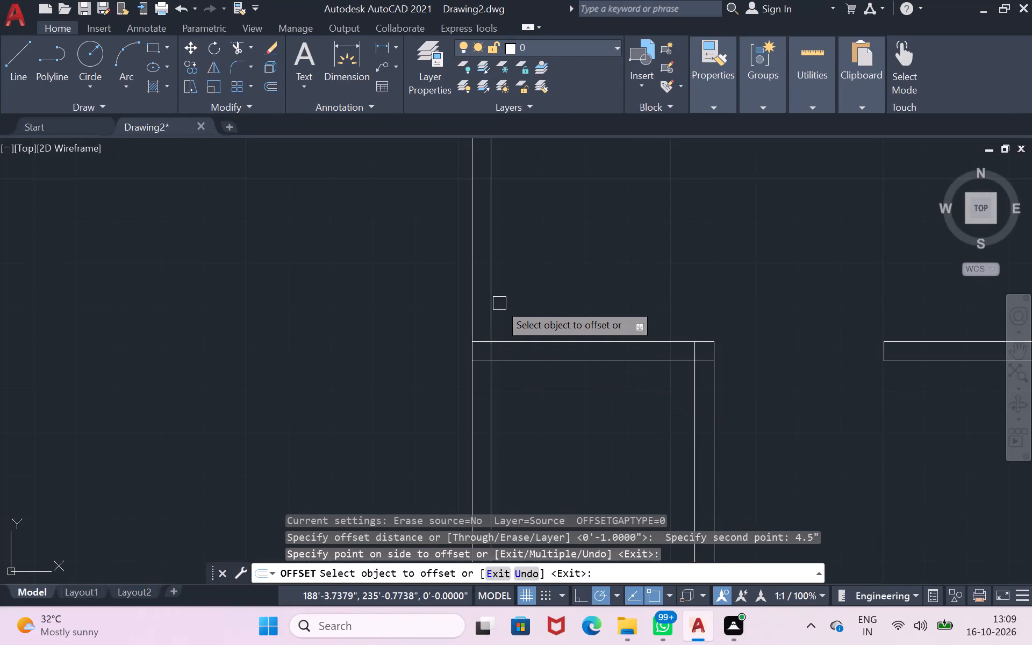
Trim away both faces of the long vertical wall between the bedroom wall and the new connecting wall.
{"action": "scroll", "coordinate": [499, 302], "scroll_direction": "down", "scroll_amount": 3}
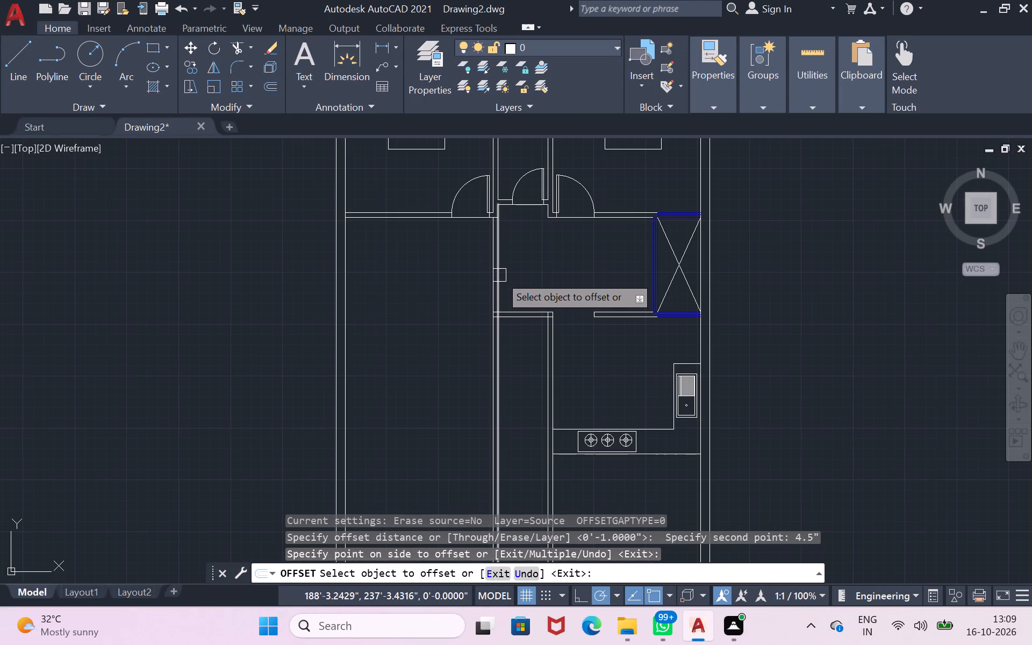
{"action": "left_click", "coordinate": [229, 45]}
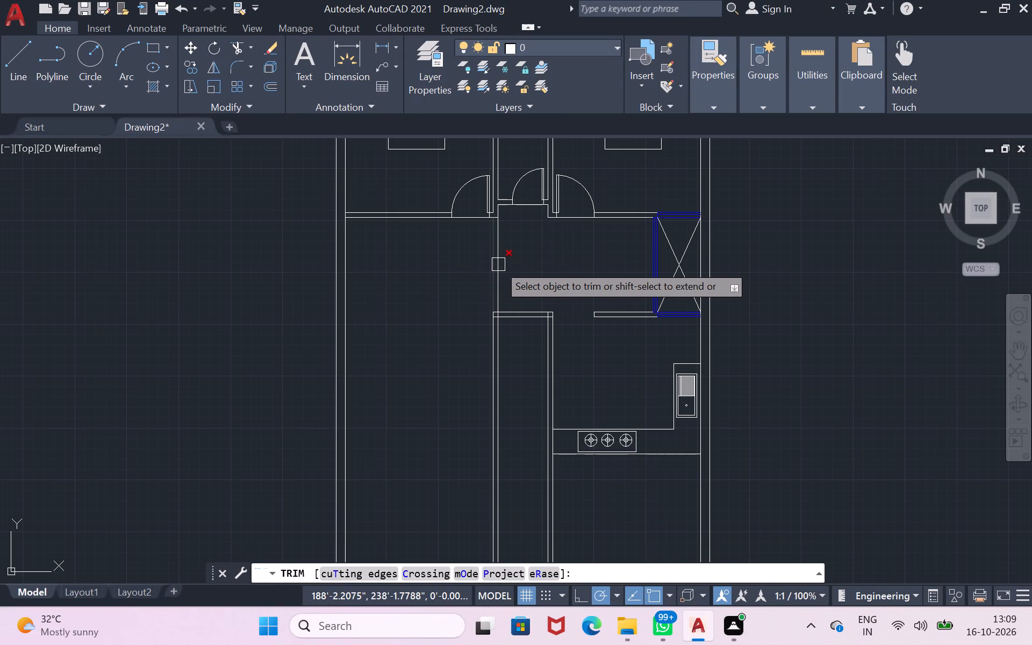
{"action": "left_click", "coordinate": [498, 264]}
{"action": "left_click", "coordinate": [498, 264]}
{"action": "left_click", "coordinate": [497, 264]}
{"action": "scroll", "coordinate": [497, 264], "scroll_direction": "down", "scroll_amount": 1}
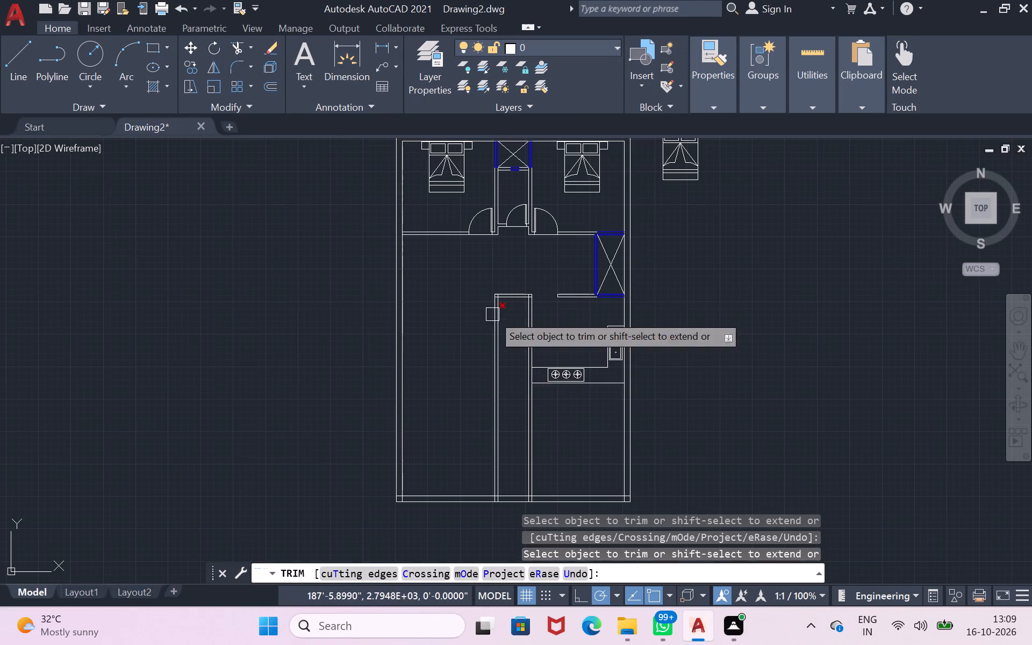
Trim the overlapping line ends at both corners where the connecting wall meets the two vertical walls.
{"action": "scroll", "coordinate": [509, 309], "scroll_direction": "up", "scroll_amount": 2}
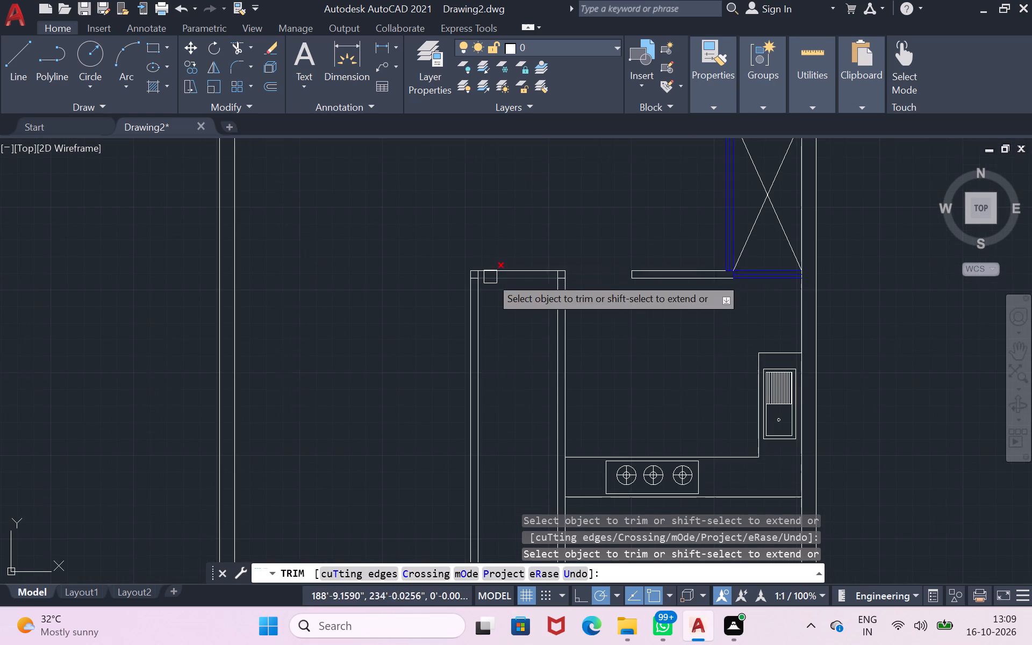
{"action": "scroll", "coordinate": [490, 277], "scroll_direction": "up", "scroll_amount": 3}
{"action": "left_click", "coordinate": [440, 270]}
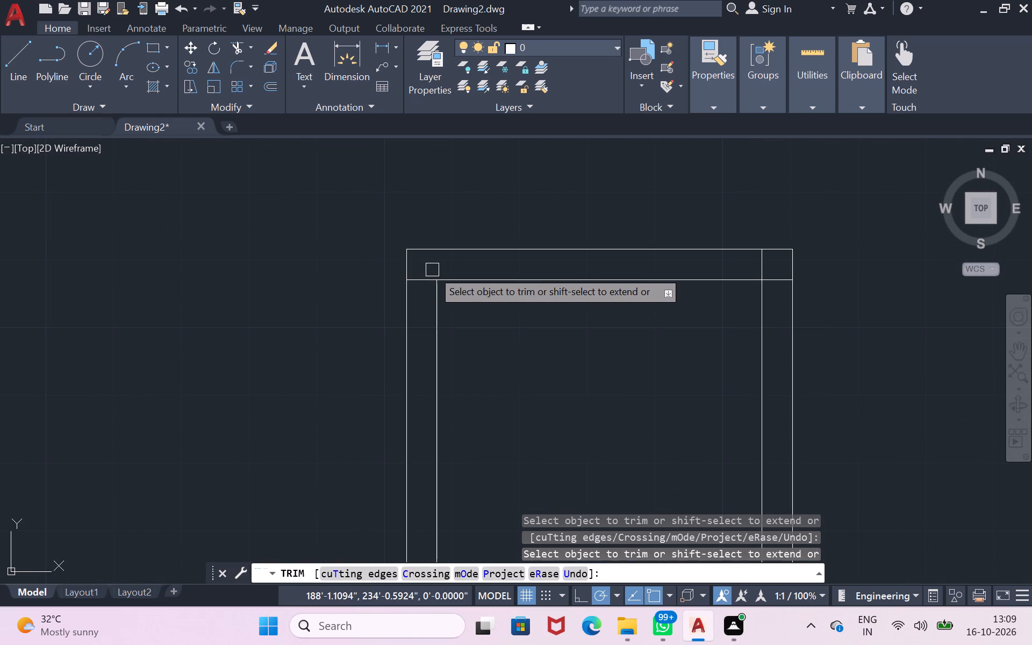
{"action": "left_click", "coordinate": [426, 276]}
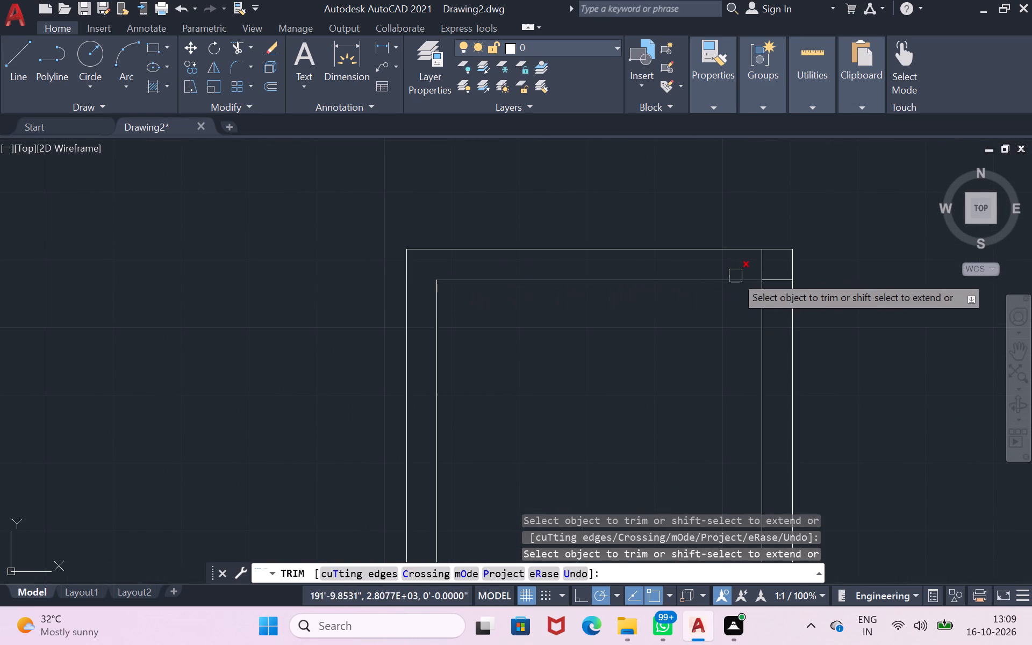
{"action": "left_click", "coordinate": [768, 268]}
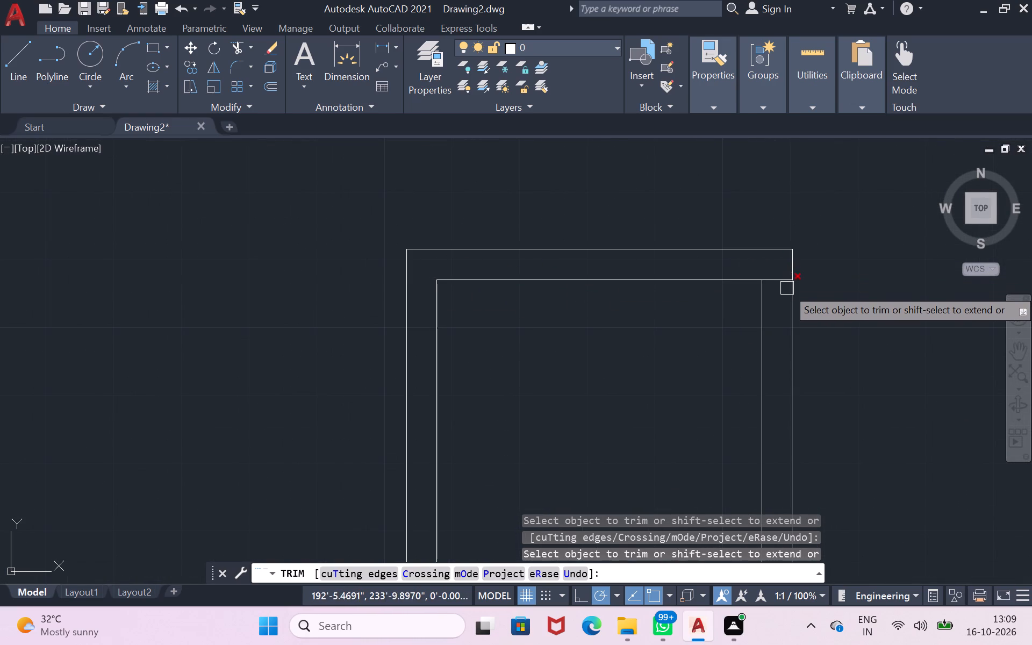
{"action": "left_click", "coordinate": [775, 282]}
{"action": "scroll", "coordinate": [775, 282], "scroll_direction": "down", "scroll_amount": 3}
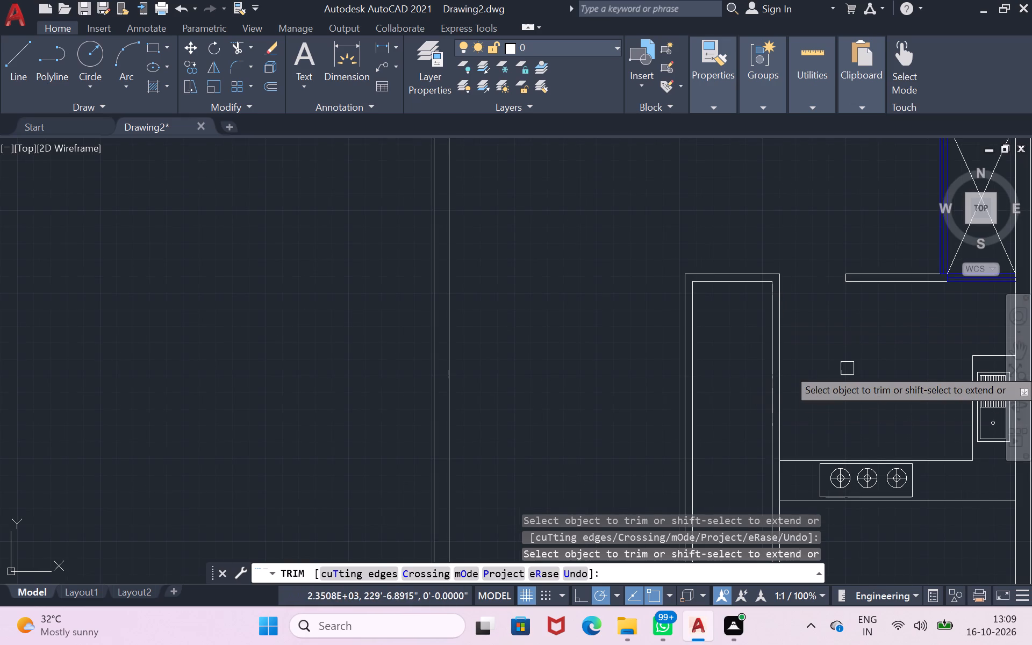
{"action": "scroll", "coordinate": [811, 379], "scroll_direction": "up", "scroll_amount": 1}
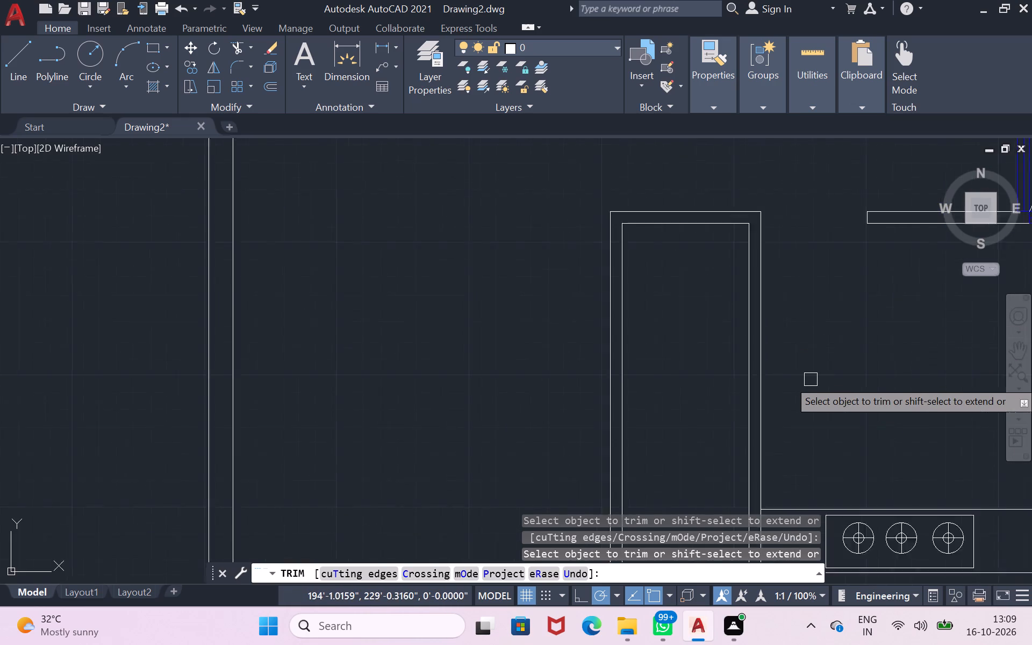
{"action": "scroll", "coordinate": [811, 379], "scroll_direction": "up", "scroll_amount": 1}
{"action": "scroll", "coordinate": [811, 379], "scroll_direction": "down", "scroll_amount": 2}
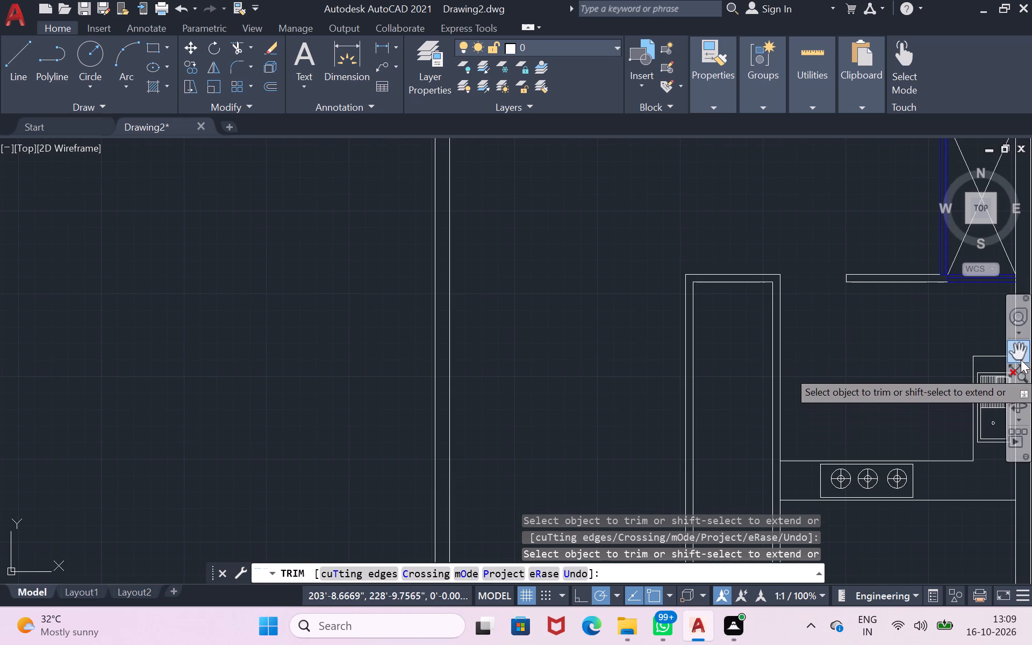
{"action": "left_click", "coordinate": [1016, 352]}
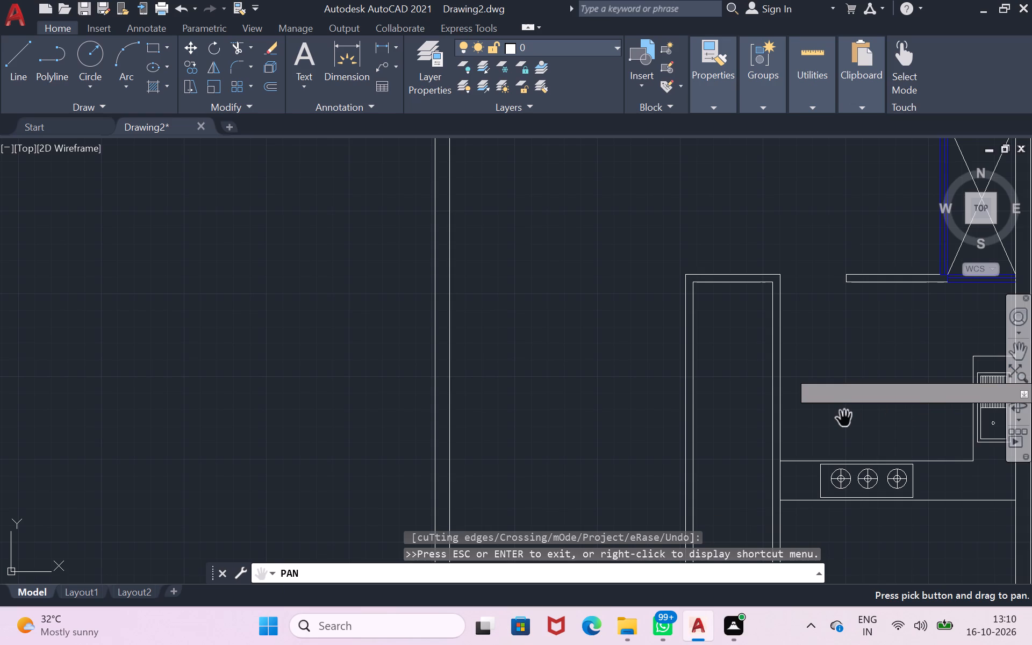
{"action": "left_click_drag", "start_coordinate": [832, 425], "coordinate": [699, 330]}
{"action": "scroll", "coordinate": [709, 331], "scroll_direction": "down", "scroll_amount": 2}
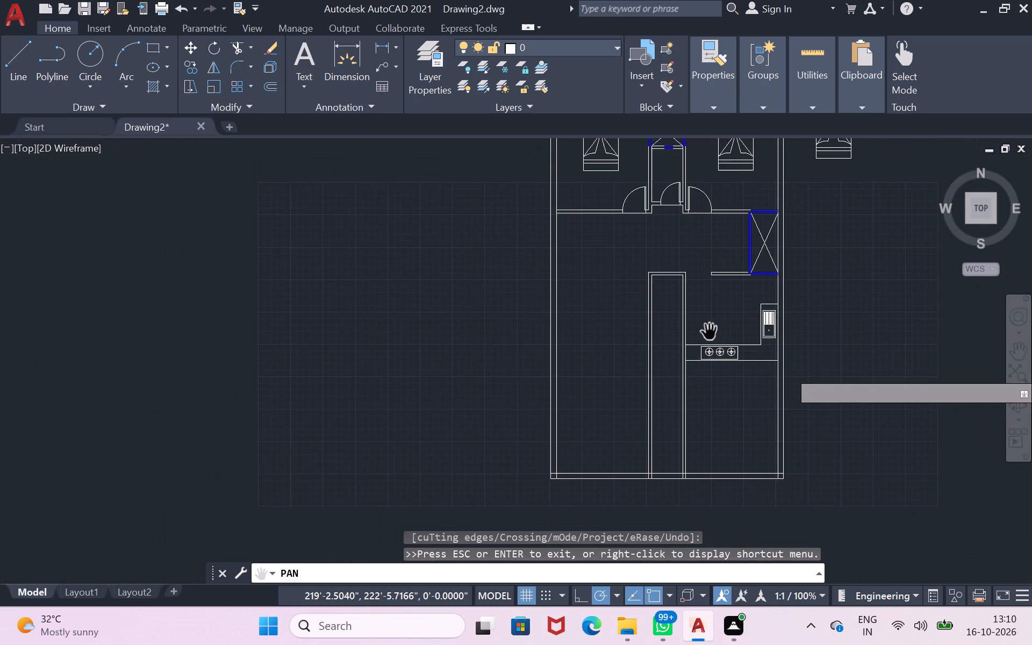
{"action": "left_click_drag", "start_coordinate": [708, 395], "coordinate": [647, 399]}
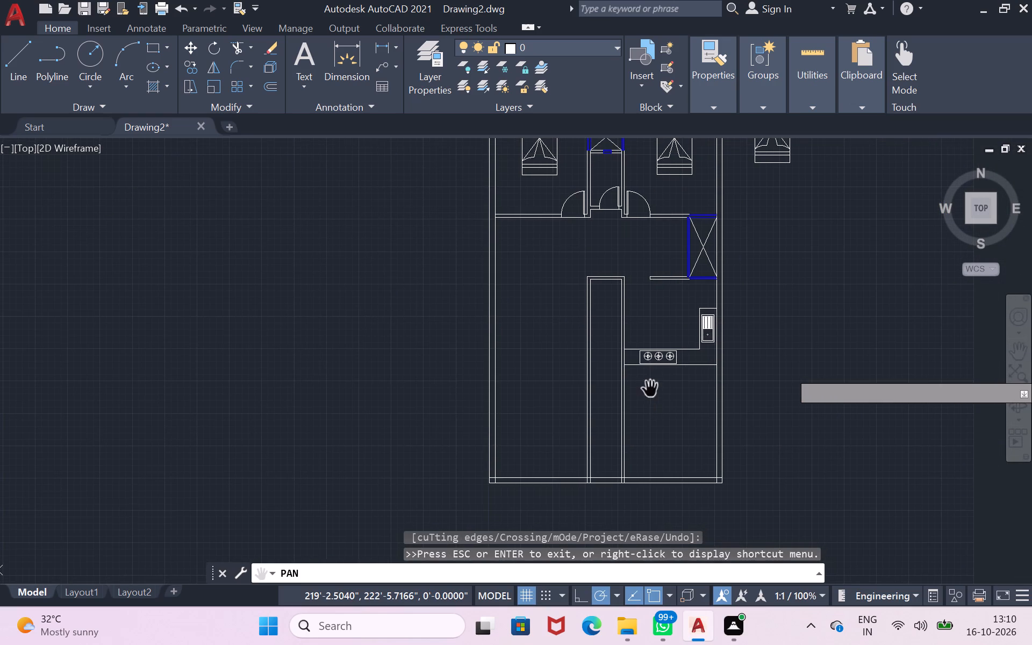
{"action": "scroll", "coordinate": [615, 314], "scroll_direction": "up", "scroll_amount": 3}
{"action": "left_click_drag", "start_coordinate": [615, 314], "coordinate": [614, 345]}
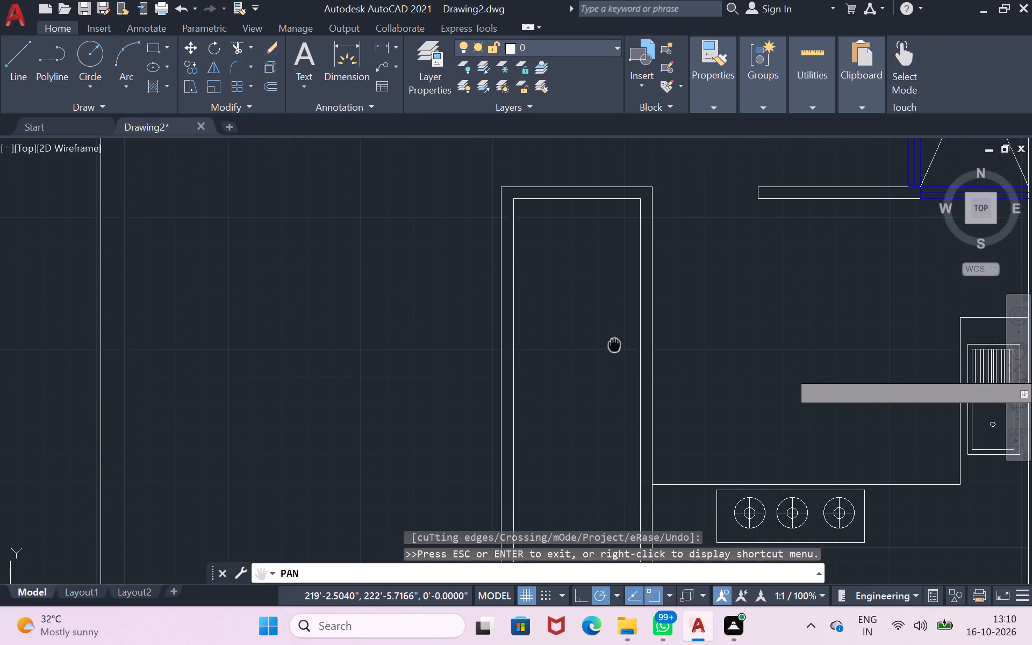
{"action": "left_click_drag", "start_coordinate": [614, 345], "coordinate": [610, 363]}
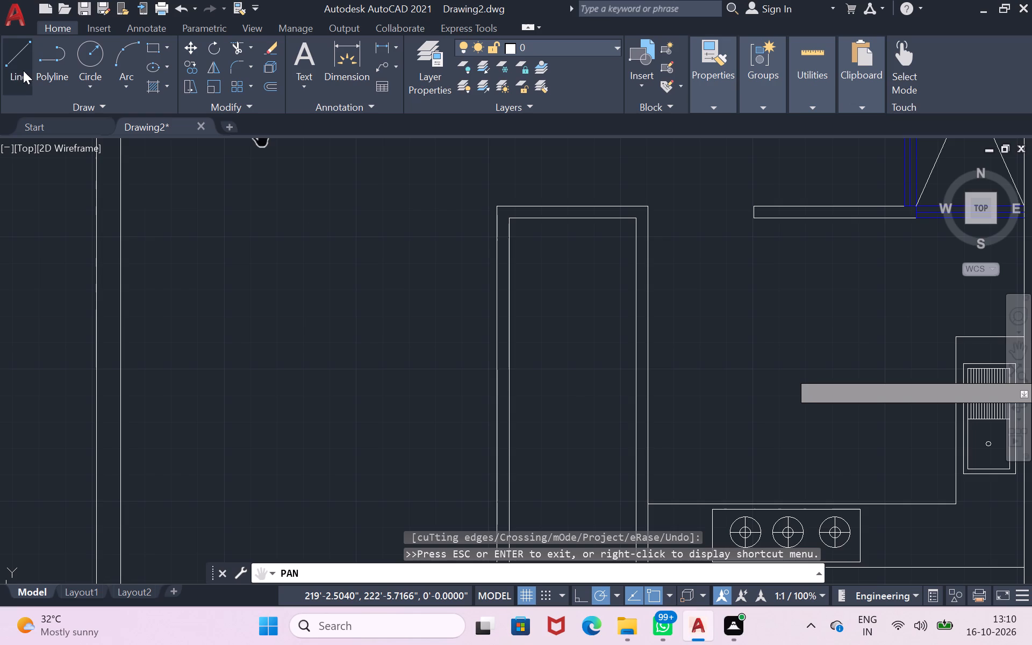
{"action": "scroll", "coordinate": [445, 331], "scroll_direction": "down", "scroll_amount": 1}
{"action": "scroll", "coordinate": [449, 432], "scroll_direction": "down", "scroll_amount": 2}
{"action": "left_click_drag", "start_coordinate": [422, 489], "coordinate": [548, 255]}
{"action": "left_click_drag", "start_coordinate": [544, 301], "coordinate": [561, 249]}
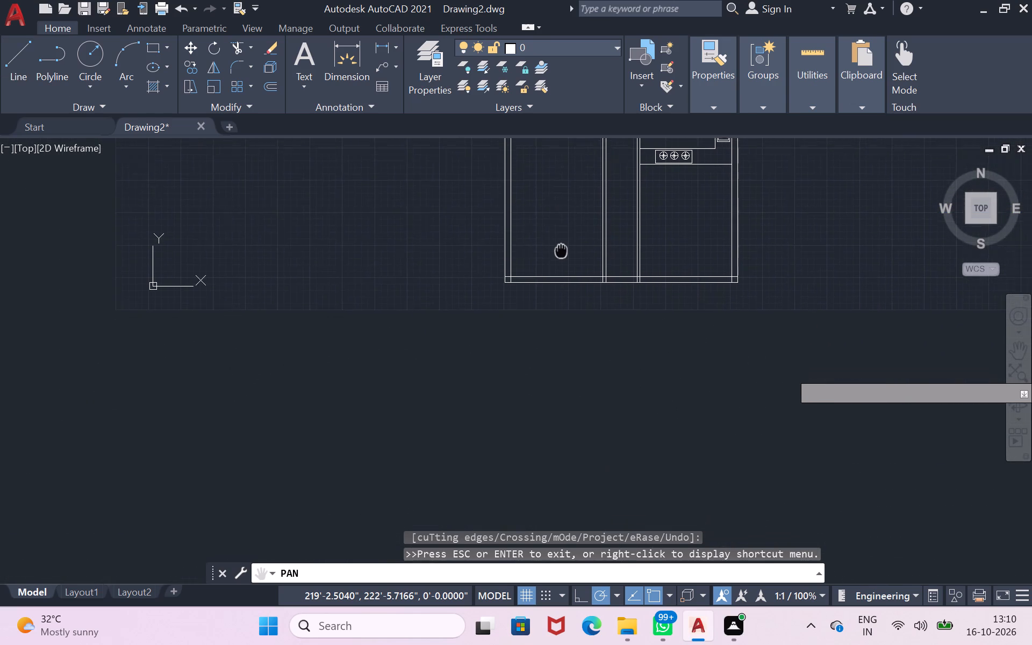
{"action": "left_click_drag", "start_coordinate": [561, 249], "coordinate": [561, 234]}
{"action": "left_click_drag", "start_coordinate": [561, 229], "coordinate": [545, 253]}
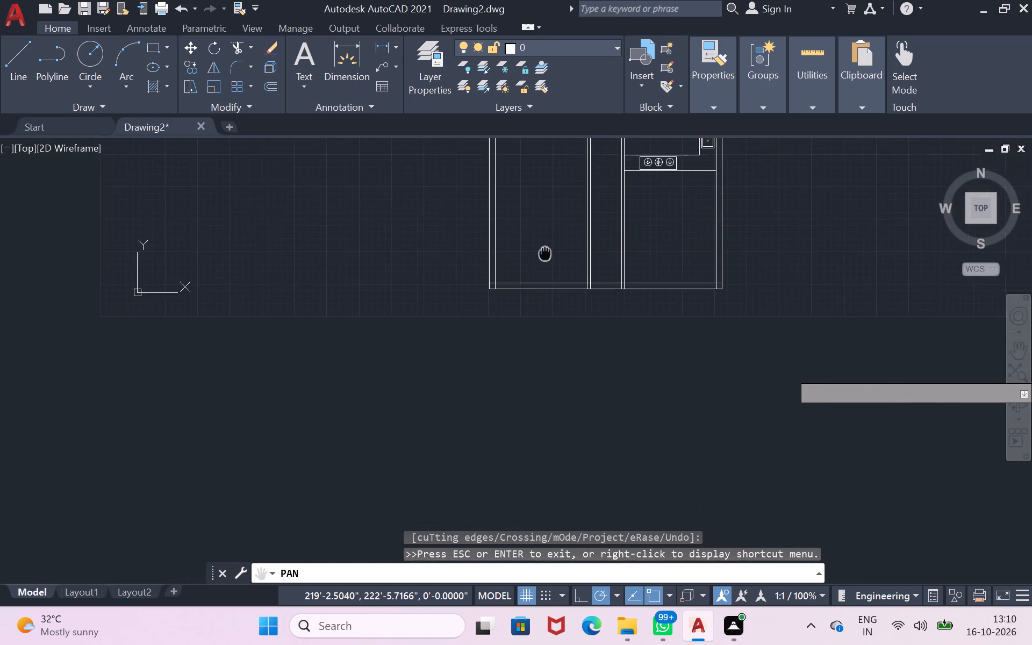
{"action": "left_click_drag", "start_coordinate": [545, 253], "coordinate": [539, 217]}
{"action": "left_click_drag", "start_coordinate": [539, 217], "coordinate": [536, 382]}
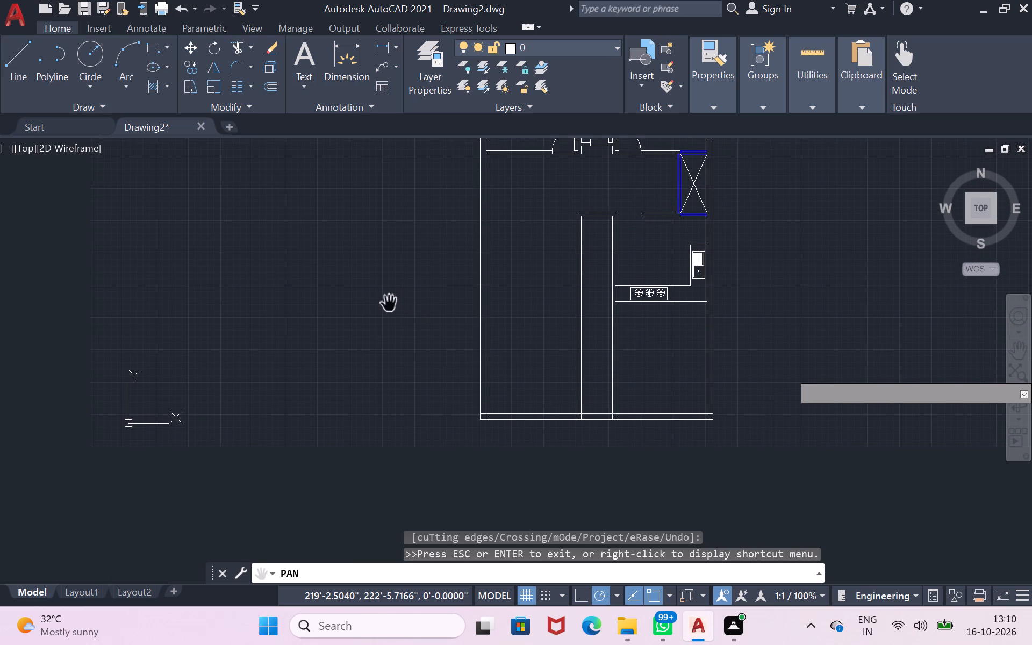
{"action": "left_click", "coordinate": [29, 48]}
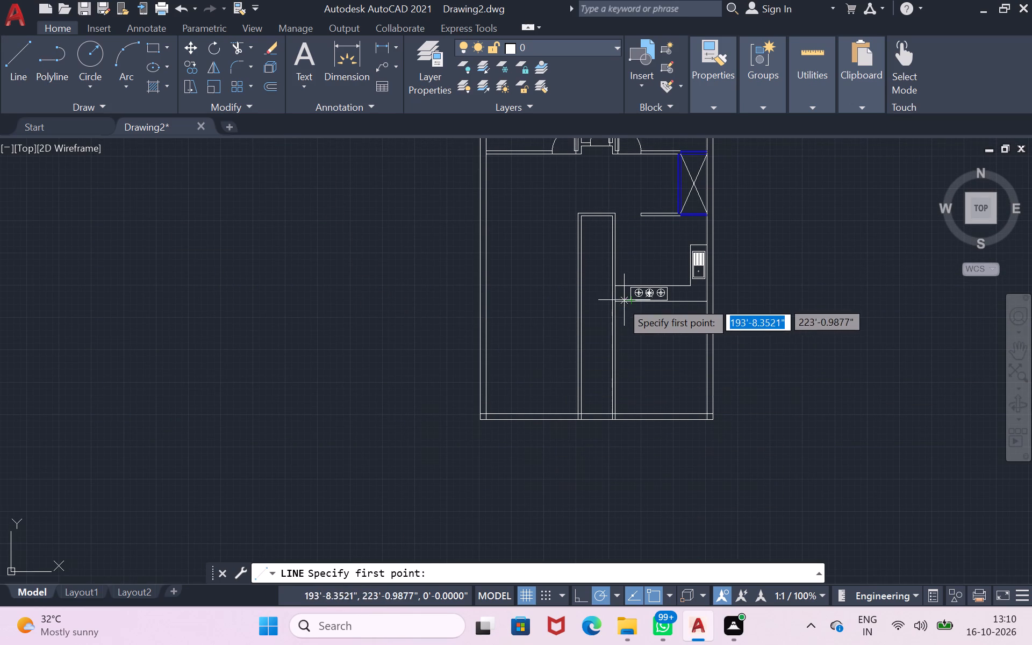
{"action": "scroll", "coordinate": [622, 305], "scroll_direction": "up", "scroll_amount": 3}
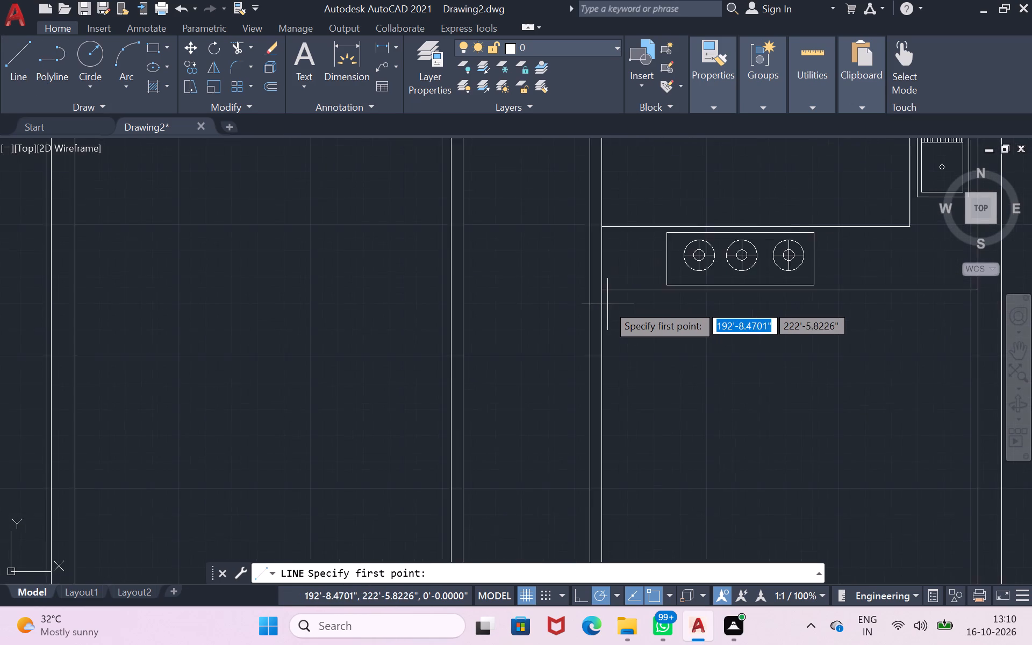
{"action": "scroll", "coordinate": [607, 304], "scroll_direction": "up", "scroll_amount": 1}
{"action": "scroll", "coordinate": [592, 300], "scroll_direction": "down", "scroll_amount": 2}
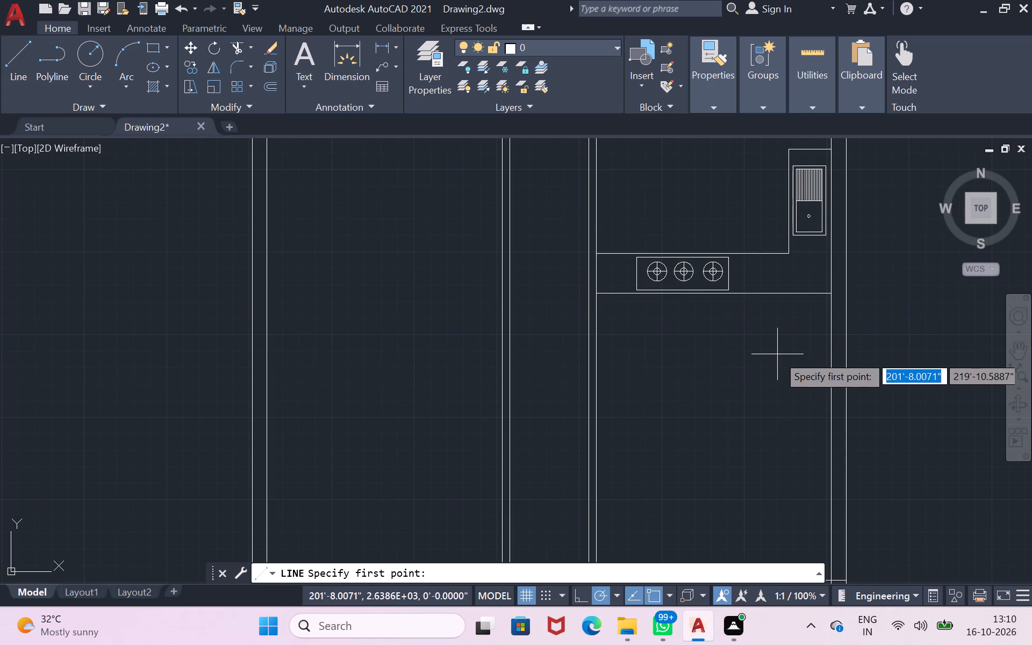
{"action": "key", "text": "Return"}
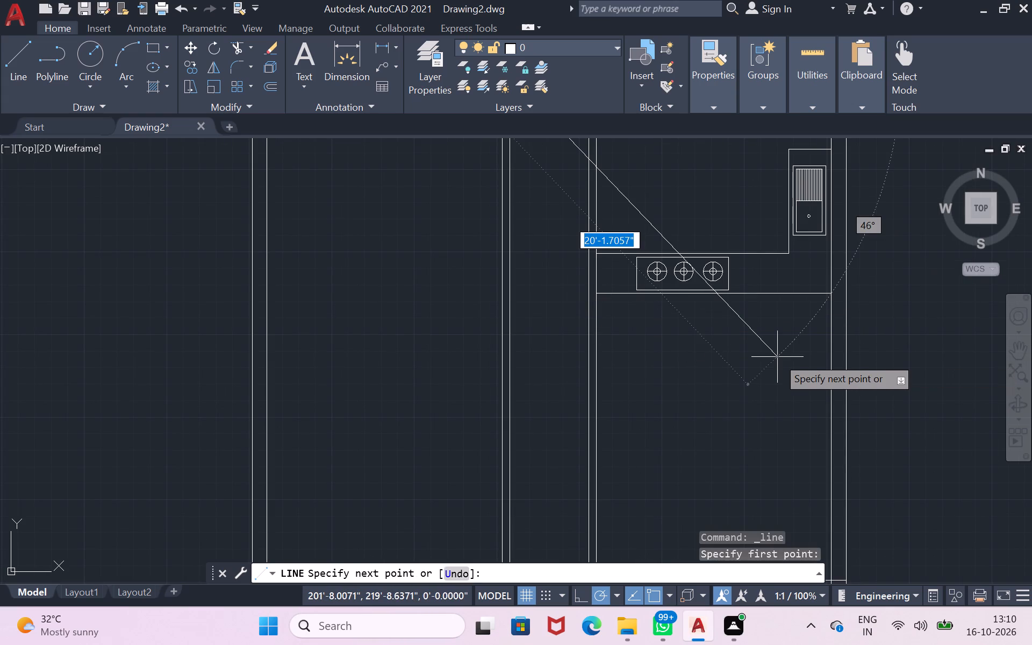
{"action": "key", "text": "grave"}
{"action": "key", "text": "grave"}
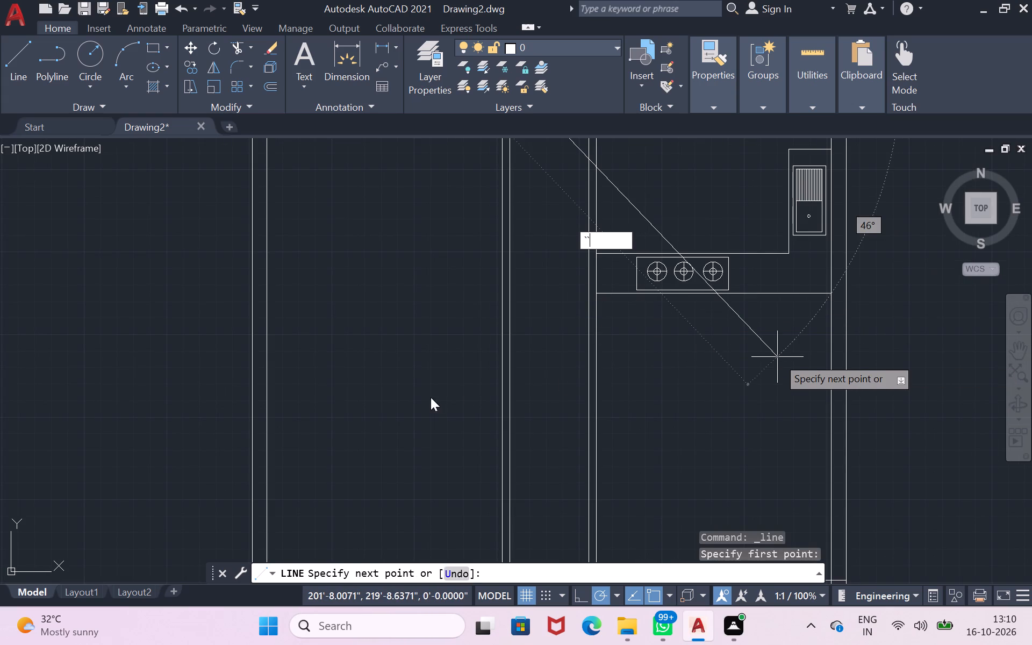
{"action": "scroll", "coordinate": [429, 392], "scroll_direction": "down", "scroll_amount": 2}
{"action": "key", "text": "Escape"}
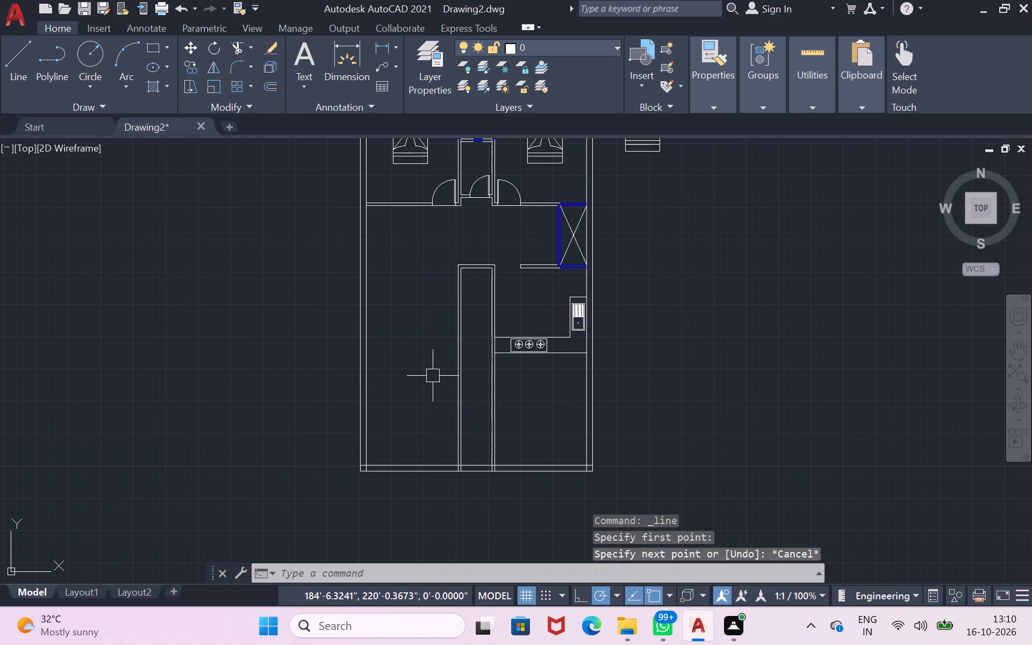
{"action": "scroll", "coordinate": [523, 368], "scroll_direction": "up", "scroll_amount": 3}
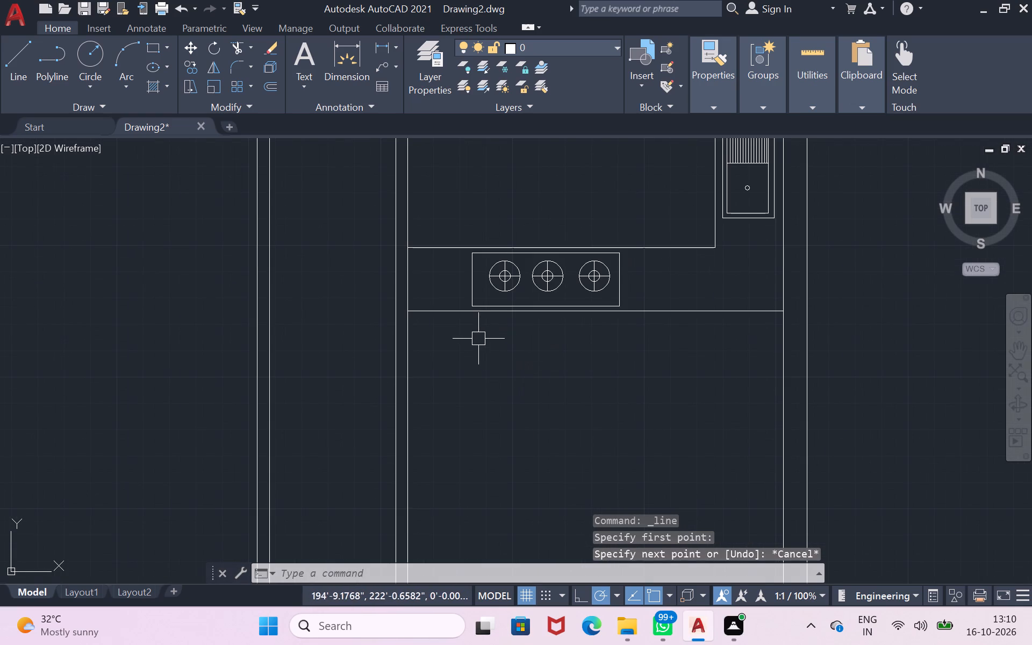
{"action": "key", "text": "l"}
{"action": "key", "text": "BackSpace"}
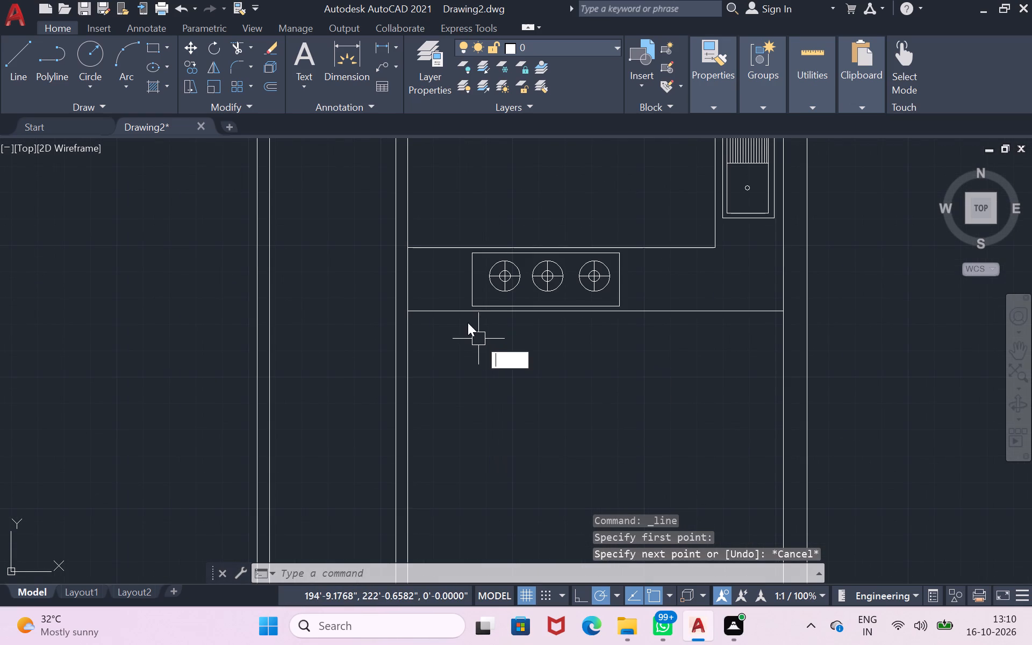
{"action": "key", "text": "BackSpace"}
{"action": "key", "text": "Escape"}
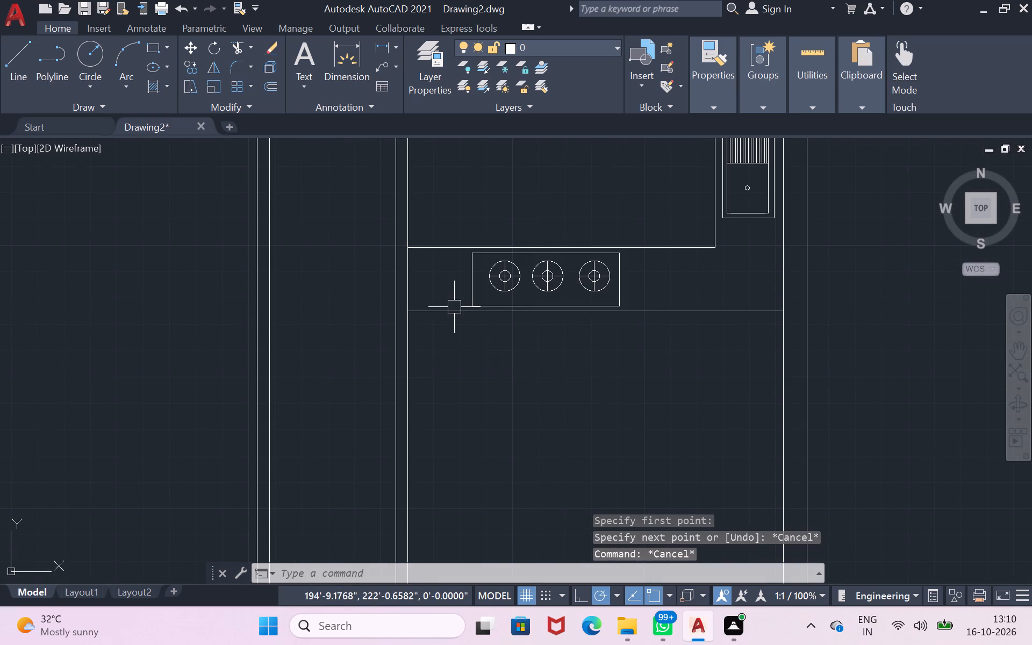
Join the three collinear segments of the kitchen counter's bottom edge below the stove into one line.
{"action": "left_click", "coordinate": [454, 307]}
{"action": "left_click", "coordinate": [551, 313]}
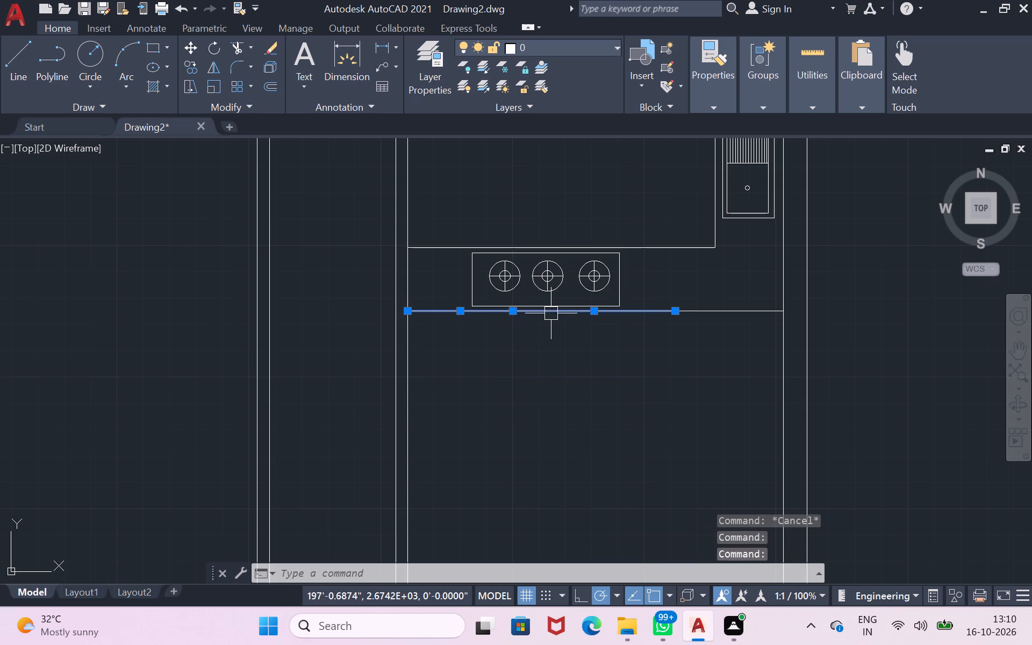
{"action": "left_click", "coordinate": [708, 311]}
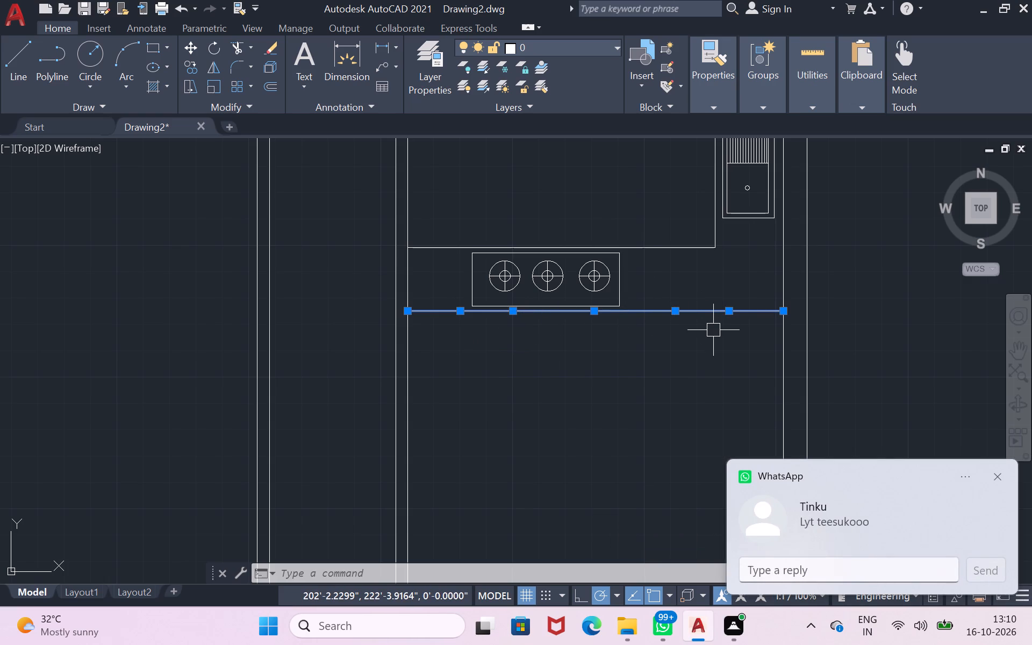
{"action": "key", "text": "j"}
{"action": "key", "text": "Return"}
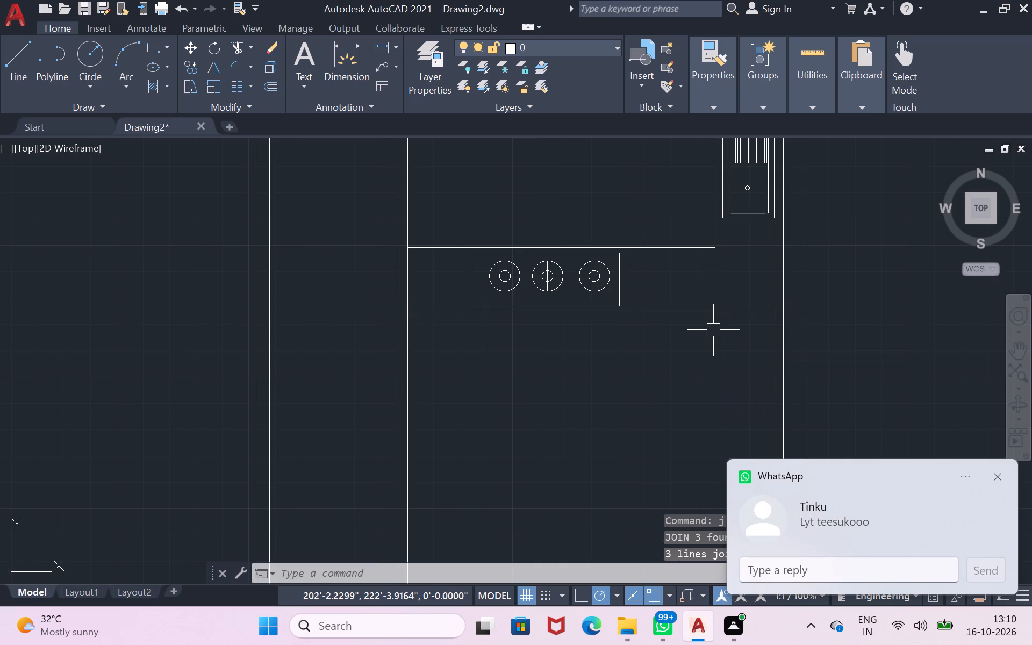
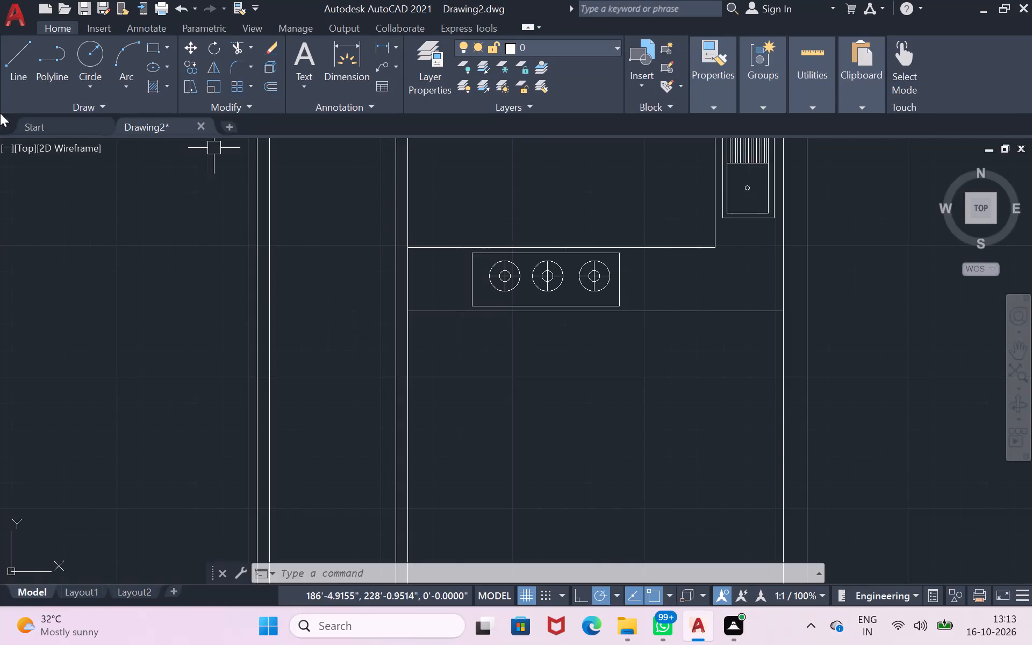
Offset the kitchen counter's bottom edge line below the stove downward by 4.5" to form a wall.
{"action": "left_click", "coordinate": [673, 313]}
{"action": "key", "text": "o"}
{"action": "key", "text": "Return"}
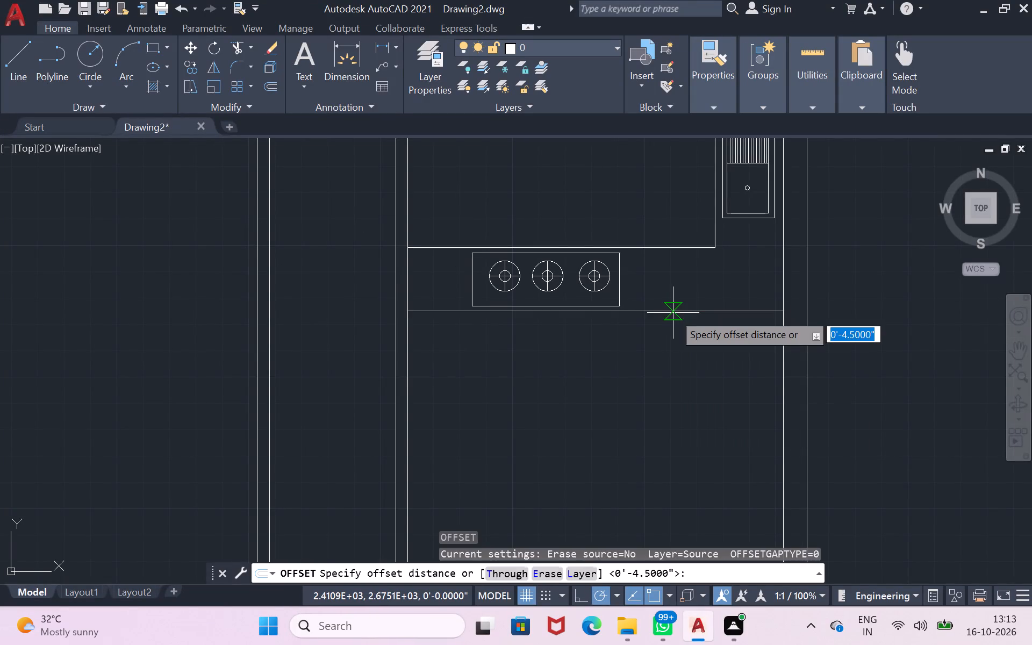
{"action": "left_click", "coordinate": [673, 313]}
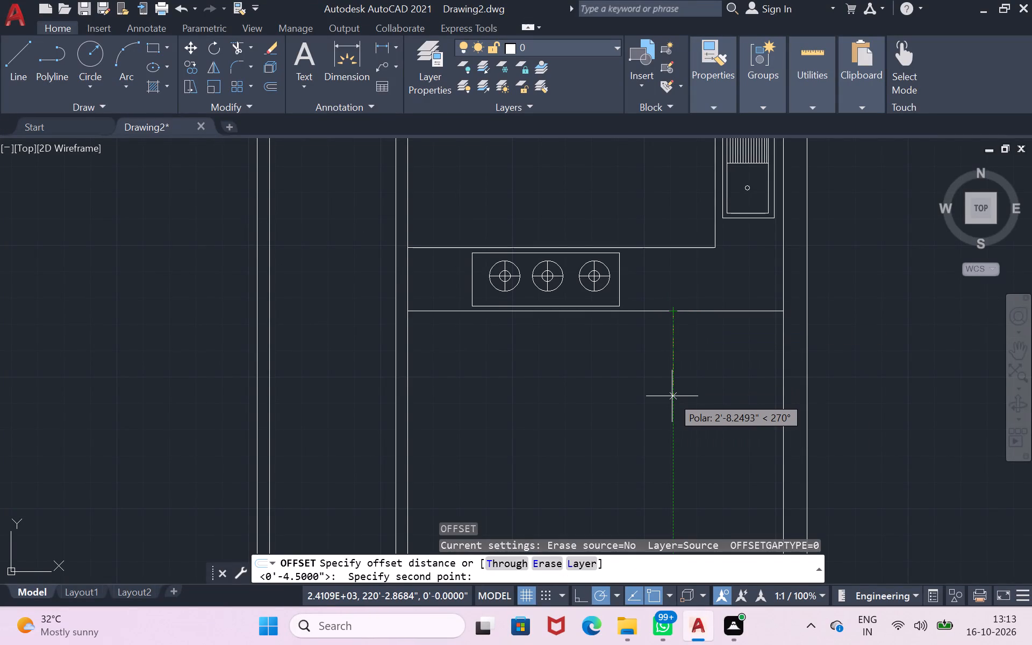
{"action": "key", "text": "4"}
{"action": "type", "text": ".5"}
{"action": "key", "text": "shift+quotedbl"}
{"action": "key", "text": "Return"}
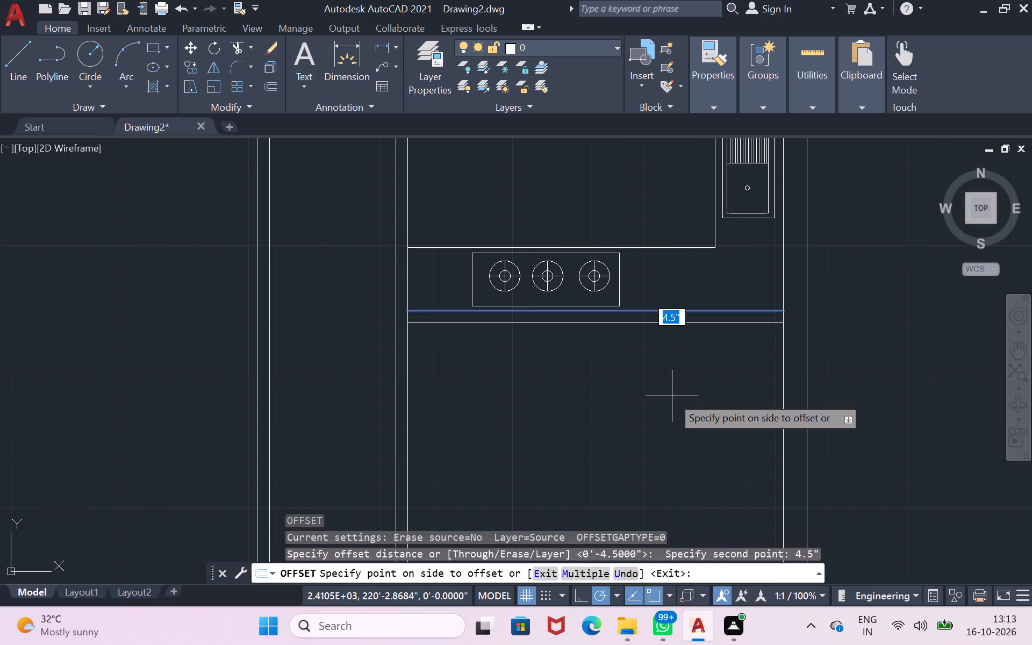
{"action": "left_click", "coordinate": [672, 396]}
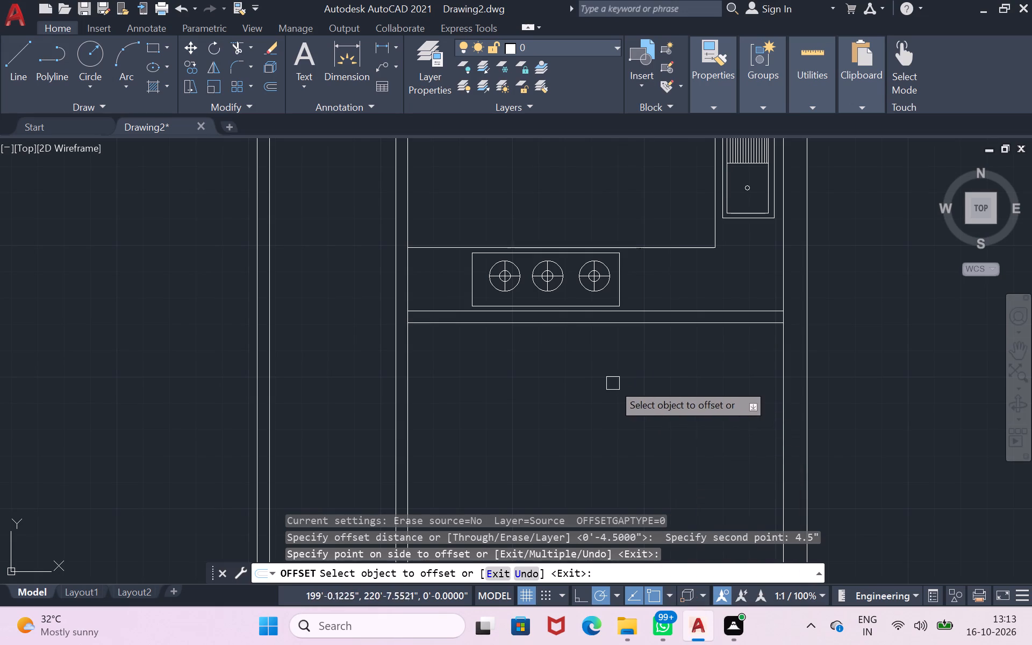
Draw a line from the new wall's lower face westward across the narrow passage to the inner face of the left outer wall.
{"action": "scroll", "coordinate": [612, 383], "scroll_direction": "down", "scroll_amount": 1}
{"action": "left_click", "coordinate": [1019, 354]}
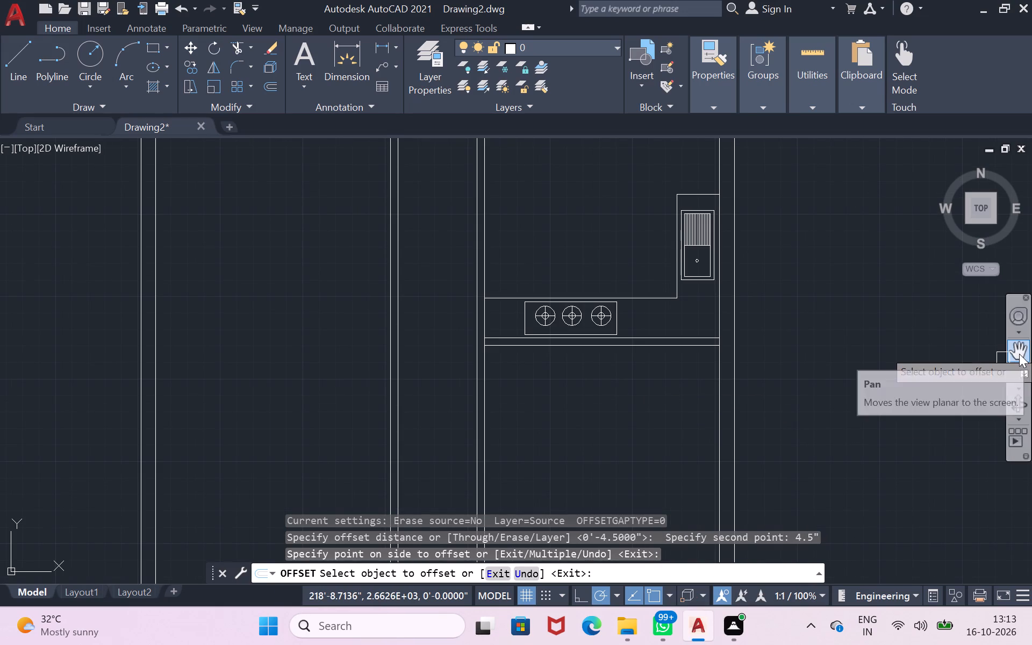
{"action": "left_click_drag", "start_coordinate": [633, 465], "coordinate": [652, 315]}
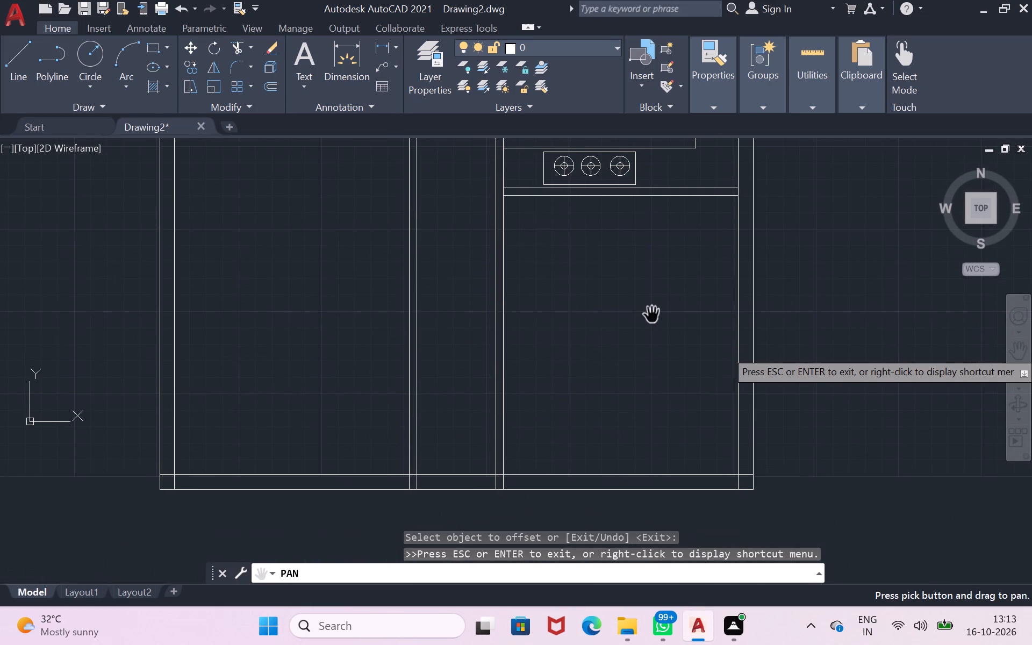
{"action": "scroll", "coordinate": [652, 315], "scroll_direction": "down", "scroll_amount": 1}
{"action": "left_click_drag", "start_coordinate": [650, 299], "coordinate": [609, 296]}
{"action": "scroll", "coordinate": [608, 290], "scroll_direction": "up", "scroll_amount": 1}
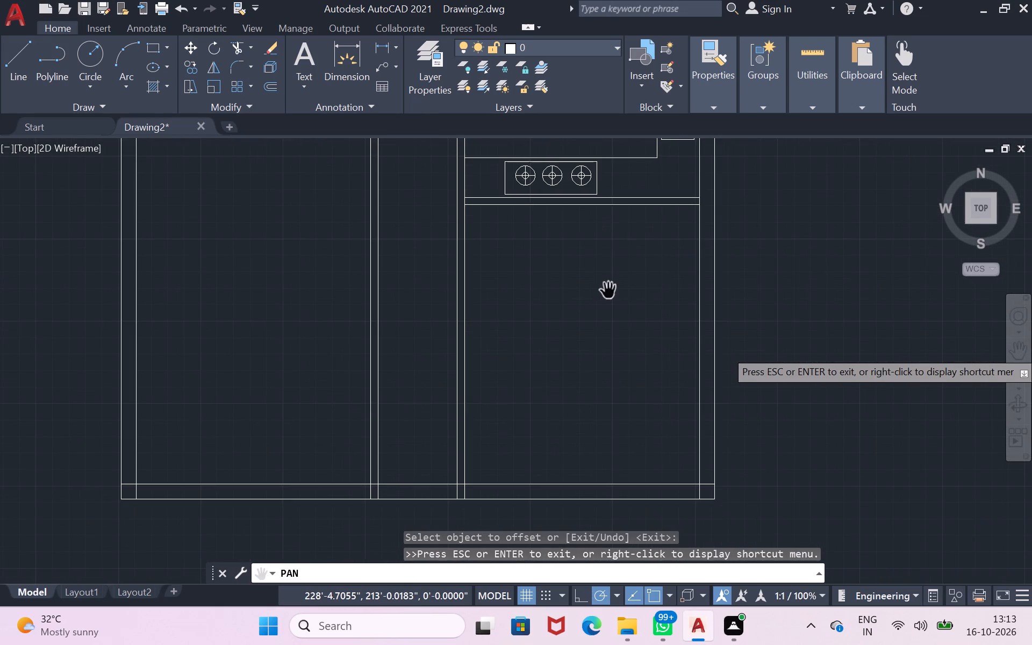
{"action": "scroll", "coordinate": [608, 290], "scroll_direction": "up", "scroll_amount": 1}
{"action": "left_click_drag", "start_coordinate": [608, 290], "coordinate": [611, 399]}
{"action": "scroll", "coordinate": [611, 390], "scroll_direction": "down", "scroll_amount": 2}
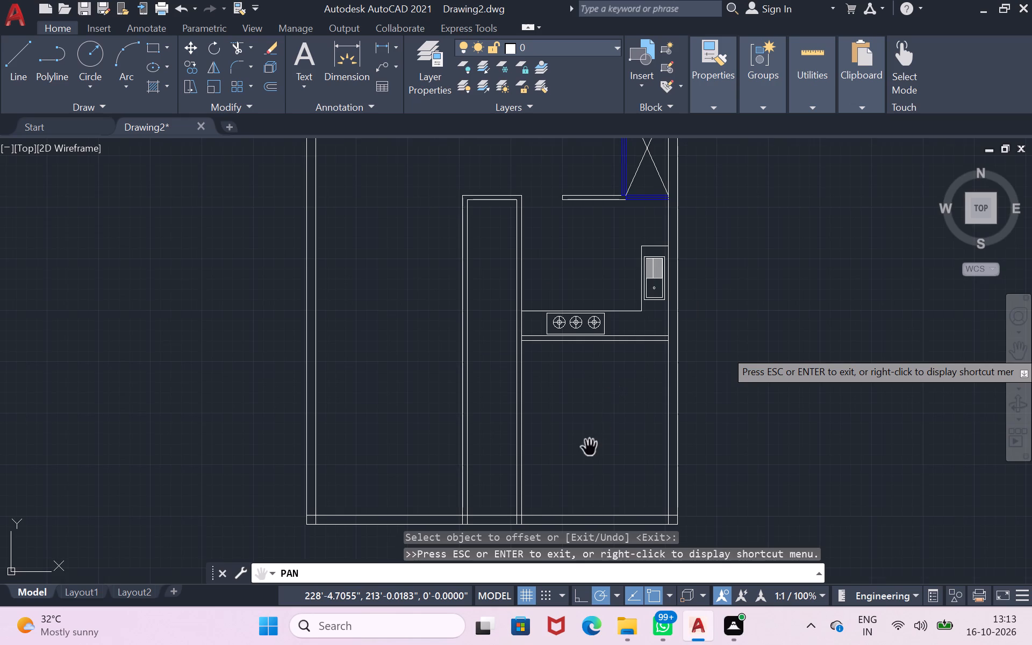
{"action": "left_click_drag", "start_coordinate": [588, 450], "coordinate": [607, 295]}
{"action": "left_click_drag", "start_coordinate": [607, 295], "coordinate": [621, 295]}
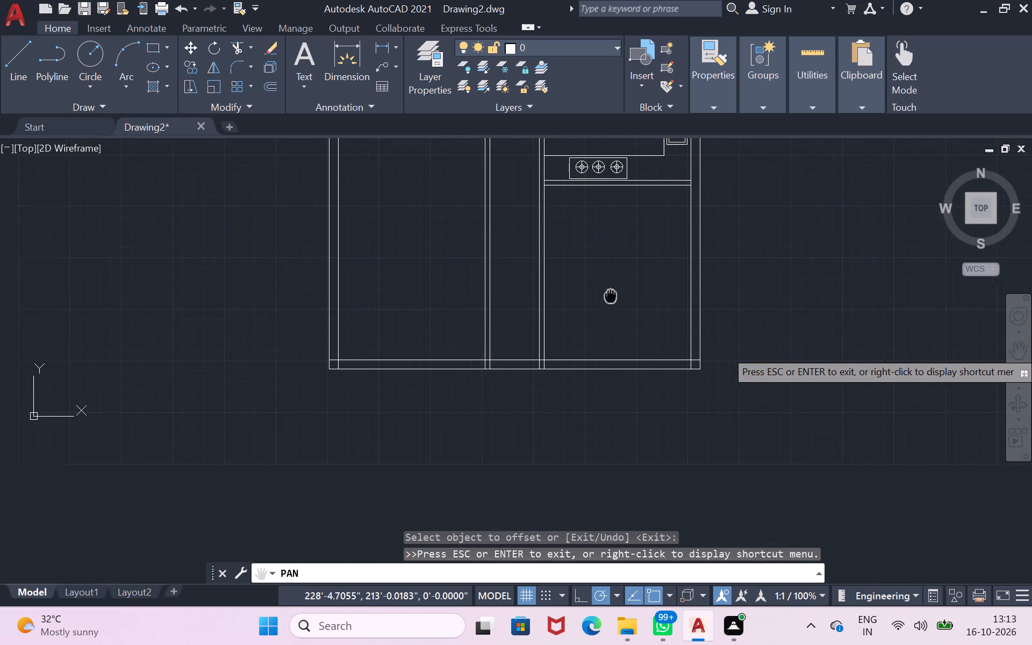
{"action": "left_click_drag", "start_coordinate": [621, 295], "coordinate": [694, 308]}
{"action": "scroll", "coordinate": [437, 188], "scroll_direction": "up", "scroll_amount": 1}
{"action": "left_click", "coordinate": [25, 70]}
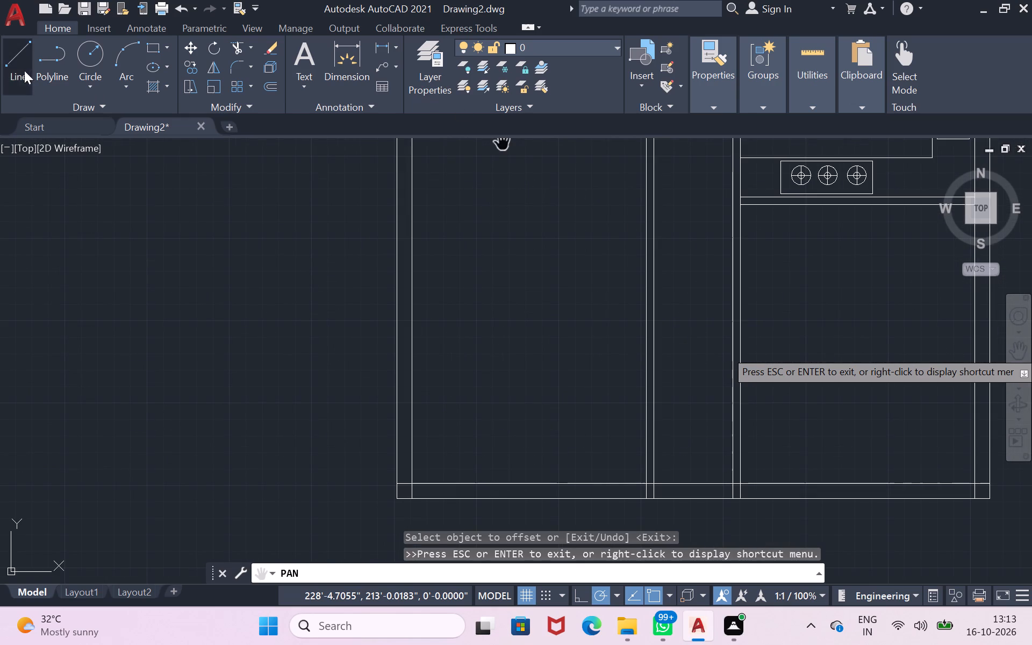
{"action": "left_click", "coordinate": [732, 205]}
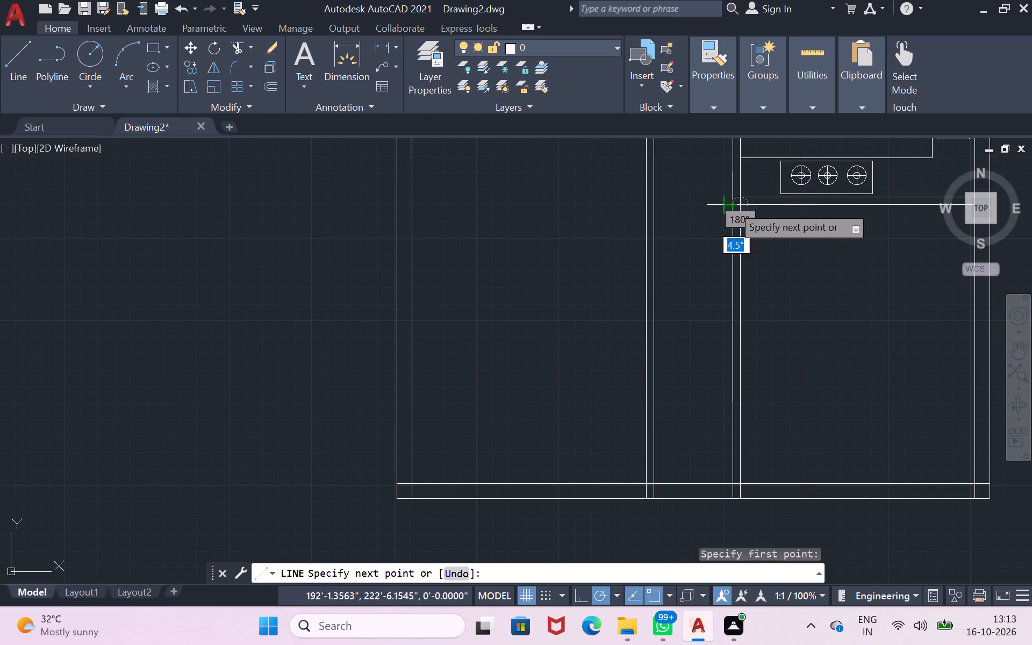
{"action": "left_click", "coordinate": [406, 202]}
{"action": "key", "text": "Return"}
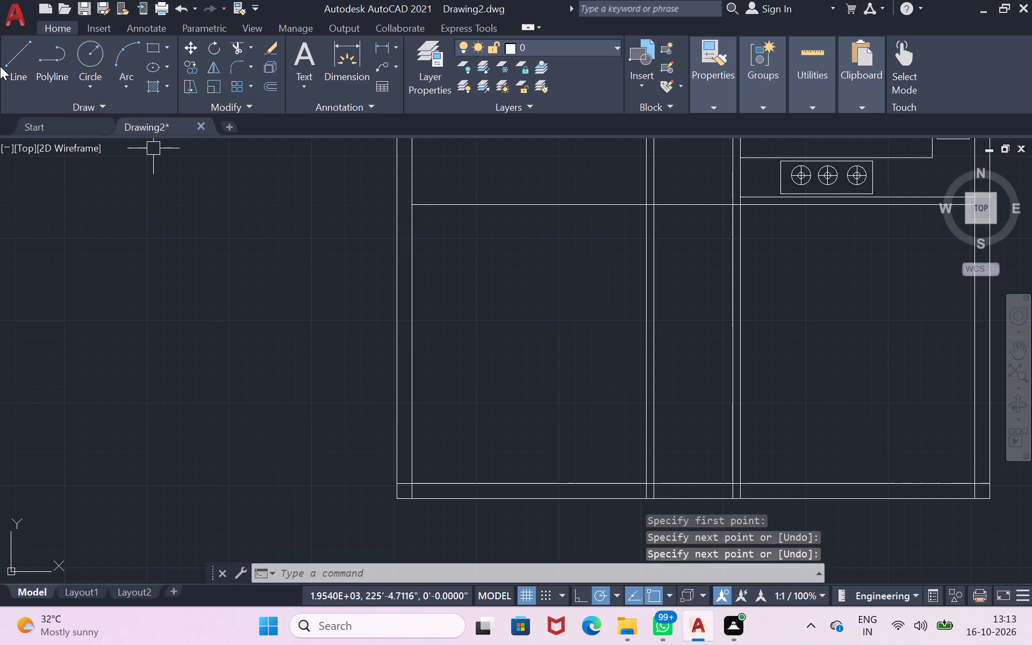
Draw a parallel line continuing the wall's upper face westward to the inner face of the left outer wall.
{"action": "left_click", "coordinate": [5, 61]}
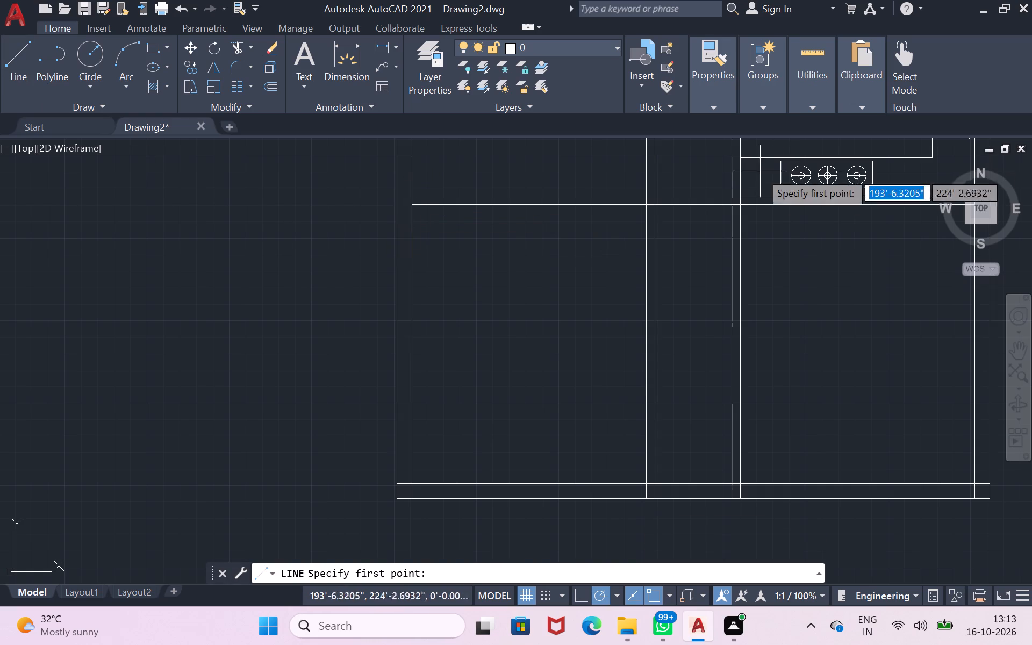
{"action": "left_click", "coordinate": [740, 196]}
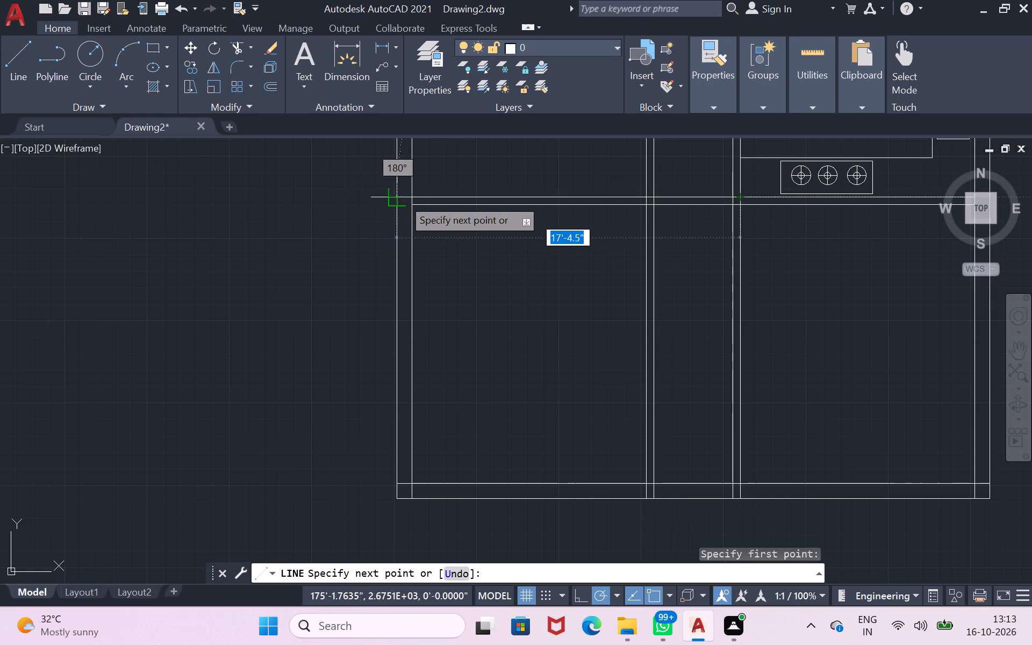
{"action": "left_click", "coordinate": [410, 196]}
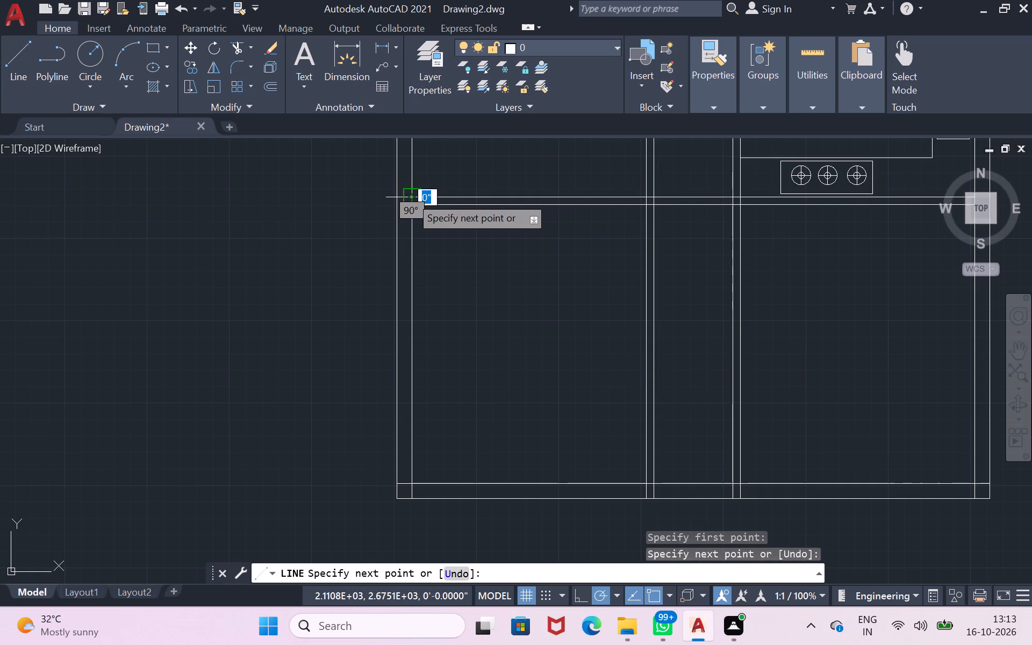
{"action": "key", "text": "Return"}
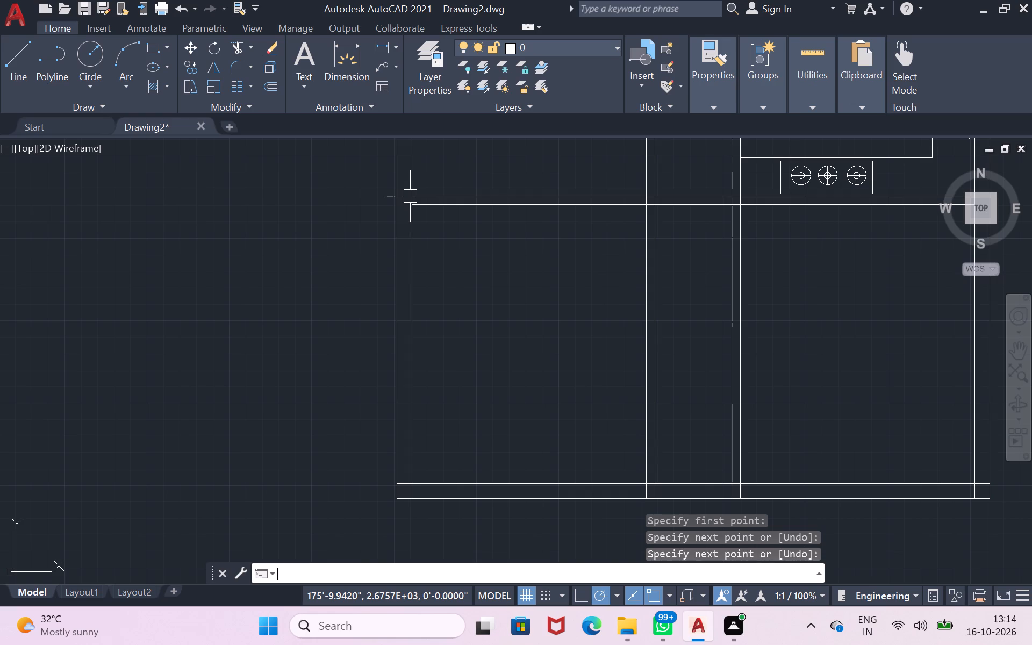
Draw a line from the cross wall's upper face 3' and then 5" up the passage's left inner face, then across to its right inner face.
{"action": "scroll", "coordinate": [617, 257], "scroll_direction": "down", "scroll_amount": 1}
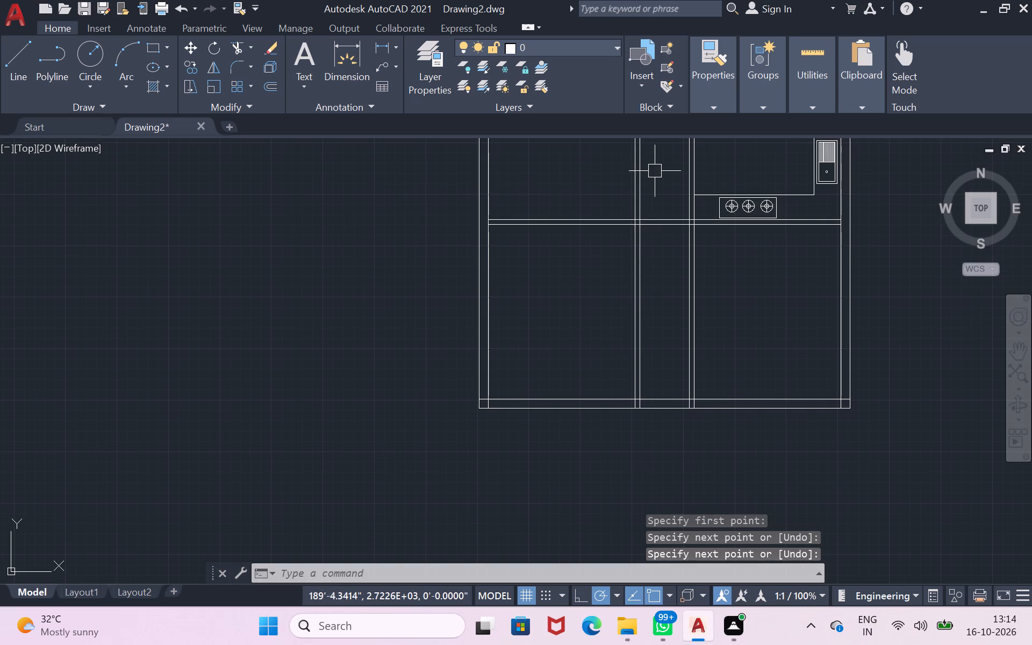
{"action": "scroll", "coordinate": [655, 171], "scroll_direction": "down", "scroll_amount": 1}
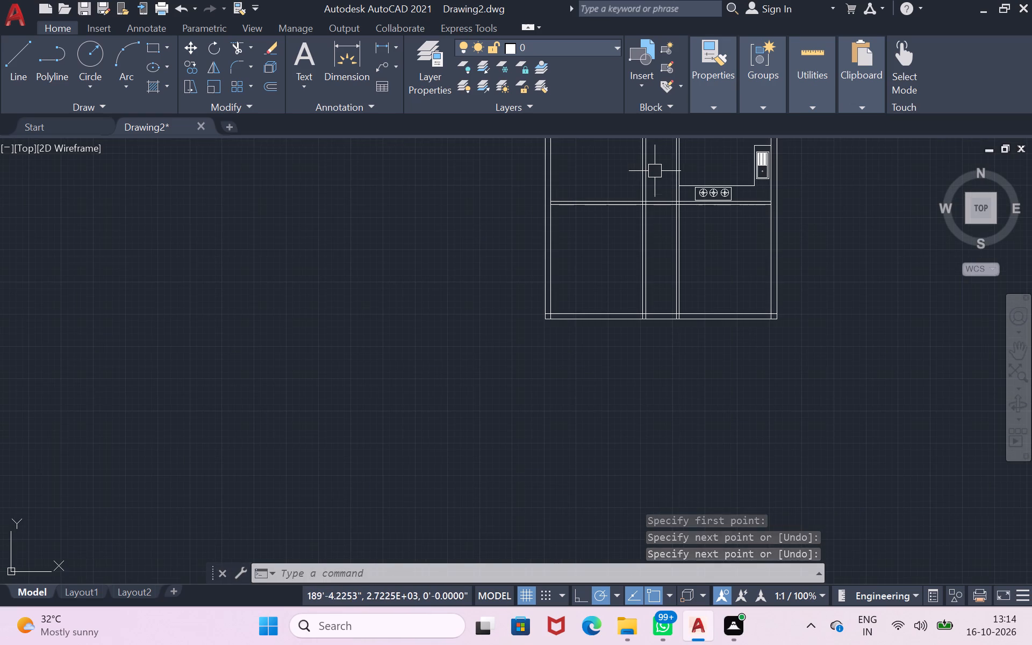
{"action": "scroll", "coordinate": [662, 154], "scroll_direction": "up", "scroll_amount": 2}
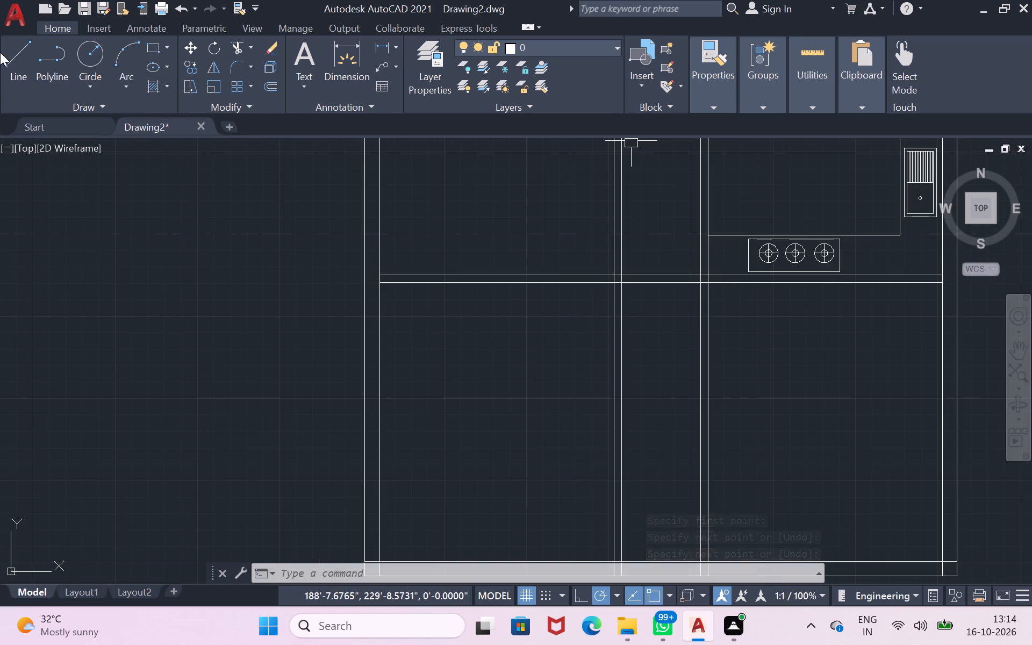
{"action": "left_click", "coordinate": [8, 52]}
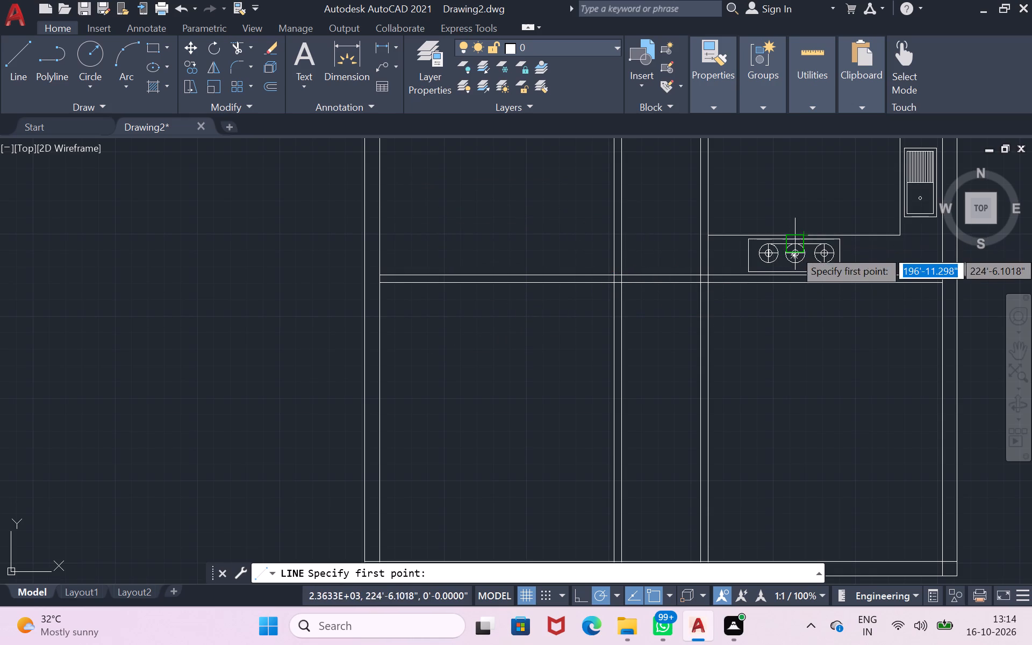
{"action": "left_click", "coordinate": [618, 275]}
{"action": "scroll", "coordinate": [623, 243], "scroll_direction": "down", "scroll_amount": 3}
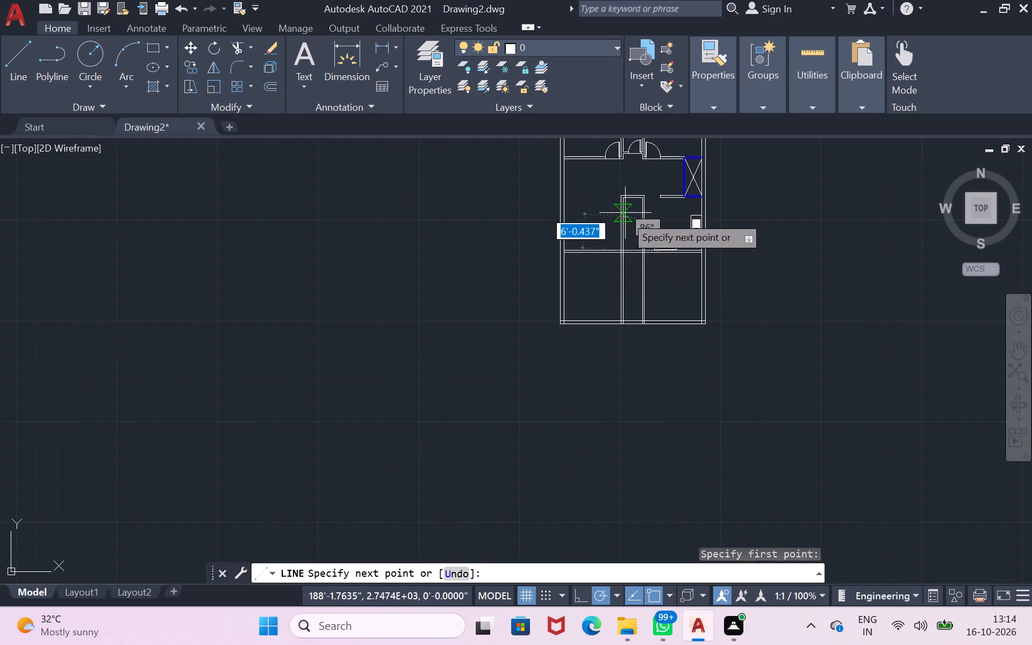
{"action": "scroll", "coordinate": [624, 198], "scroll_direction": "up", "scroll_amount": 3}
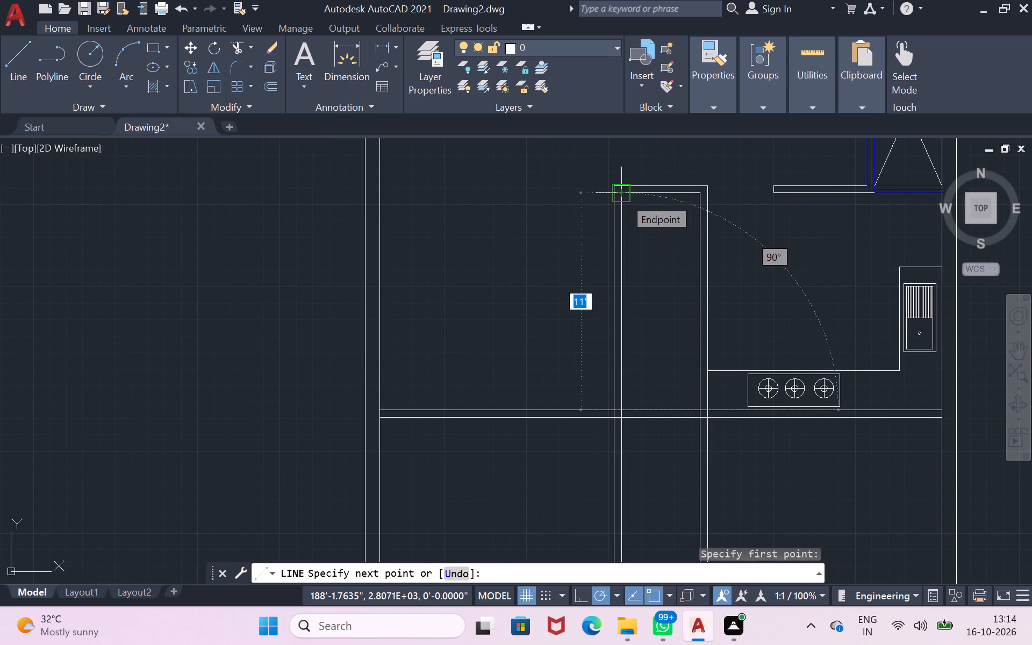
{"action": "key", "text": "3"}
{"action": "key", "text": "apostrophe"}
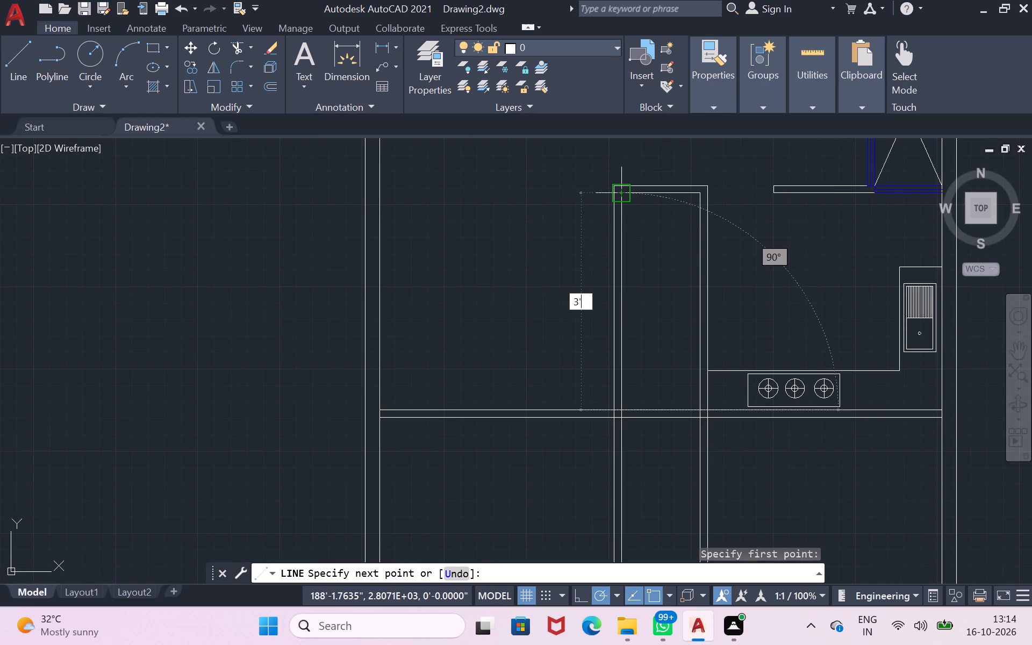
{"action": "key", "text": "Return"}
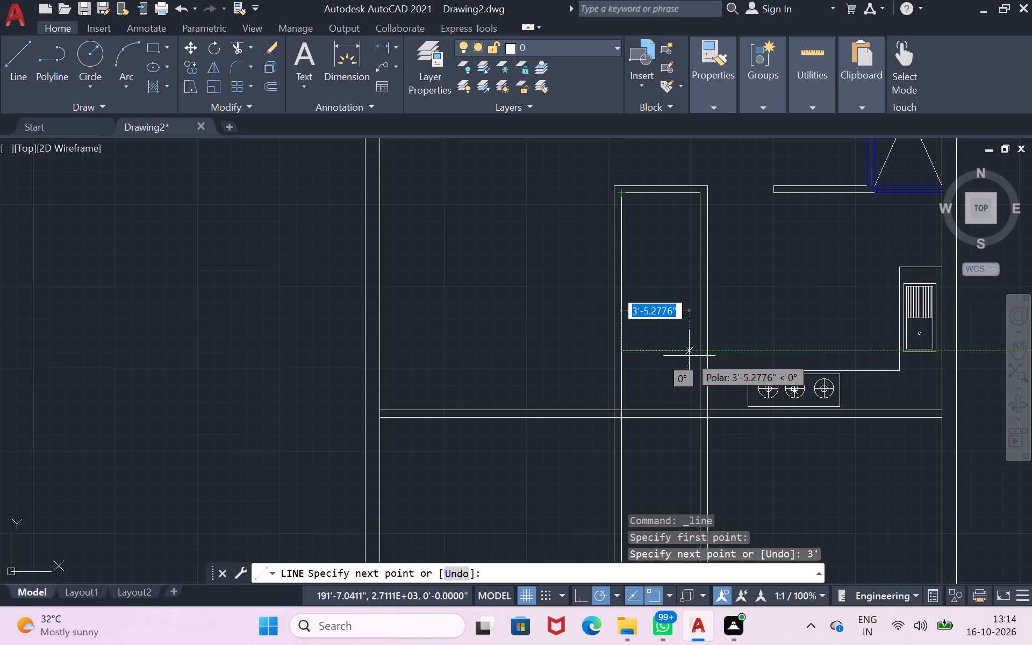
{"action": "scroll", "coordinate": [689, 356], "scroll_direction": "up", "scroll_amount": 1}
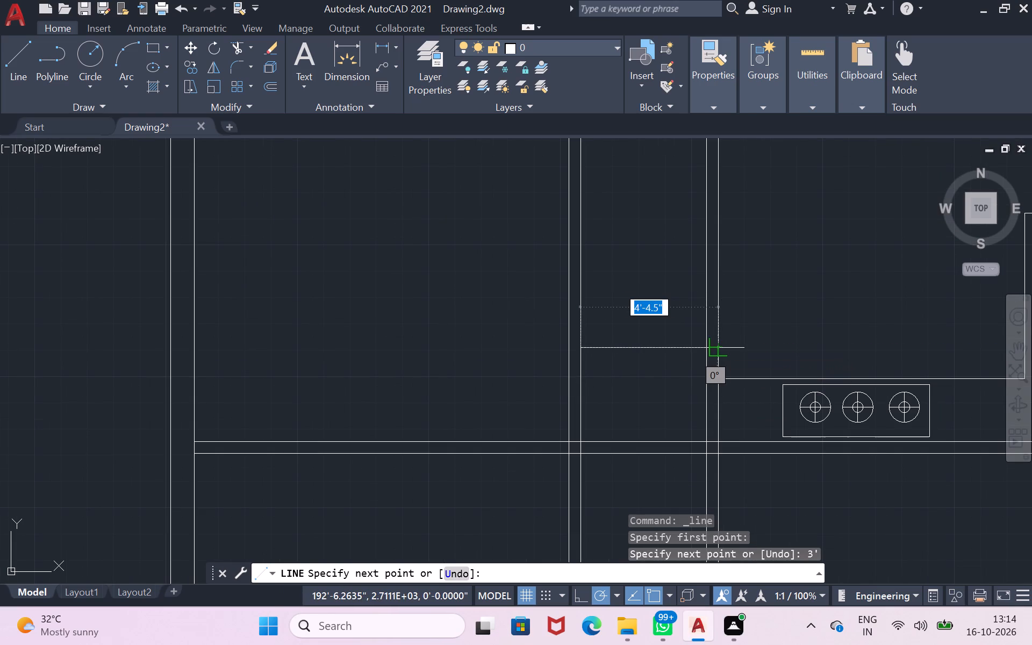
{"action": "scroll", "coordinate": [564, 256], "scroll_direction": "down", "scroll_amount": 2}
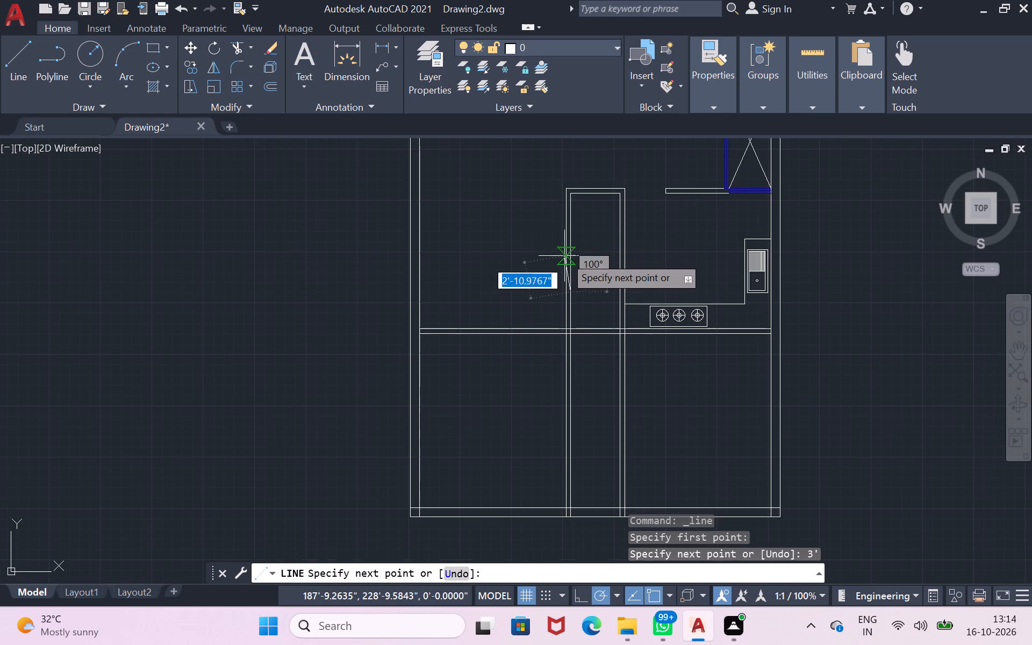
{"action": "scroll", "coordinate": [569, 178], "scroll_direction": "up", "scroll_amount": 2}
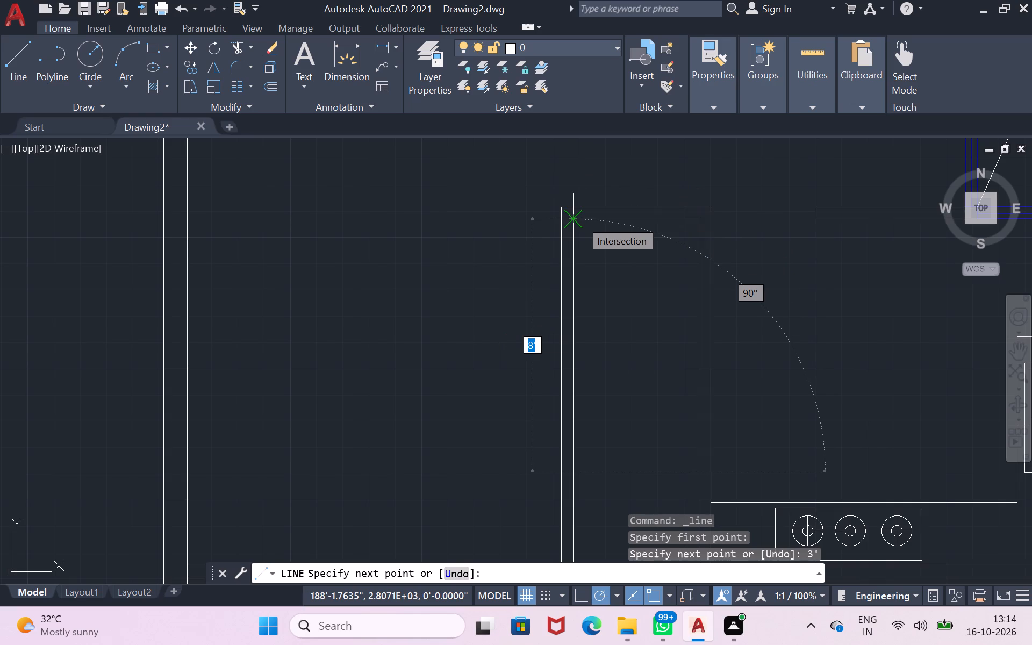
{"action": "key", "text": "5"}
{"action": "key", "text": "shift+quotedbl"}
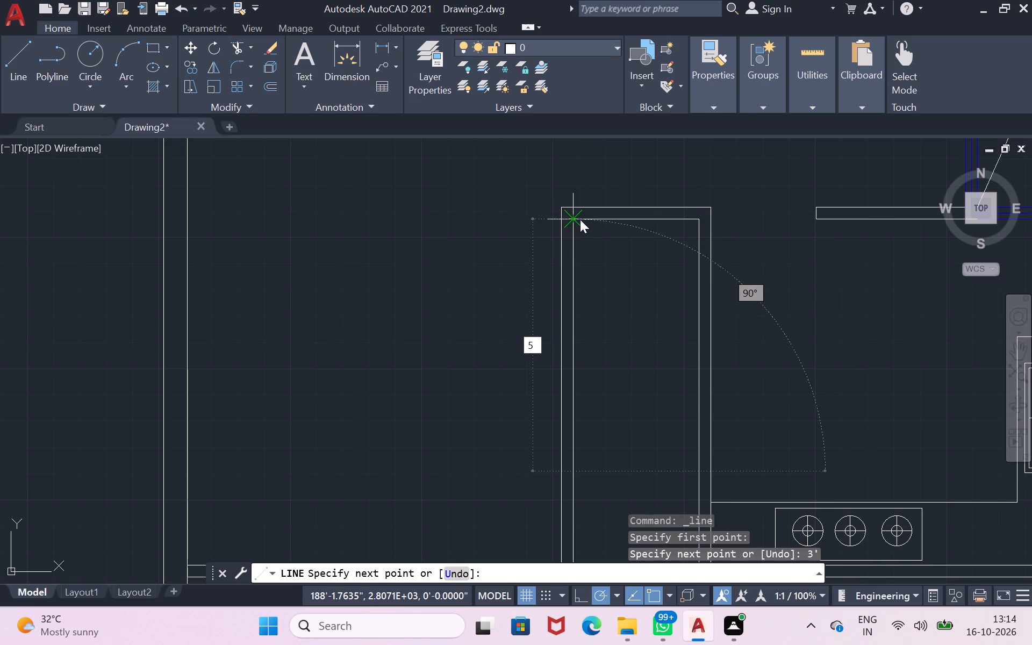
{"action": "key", "text": "Return"}
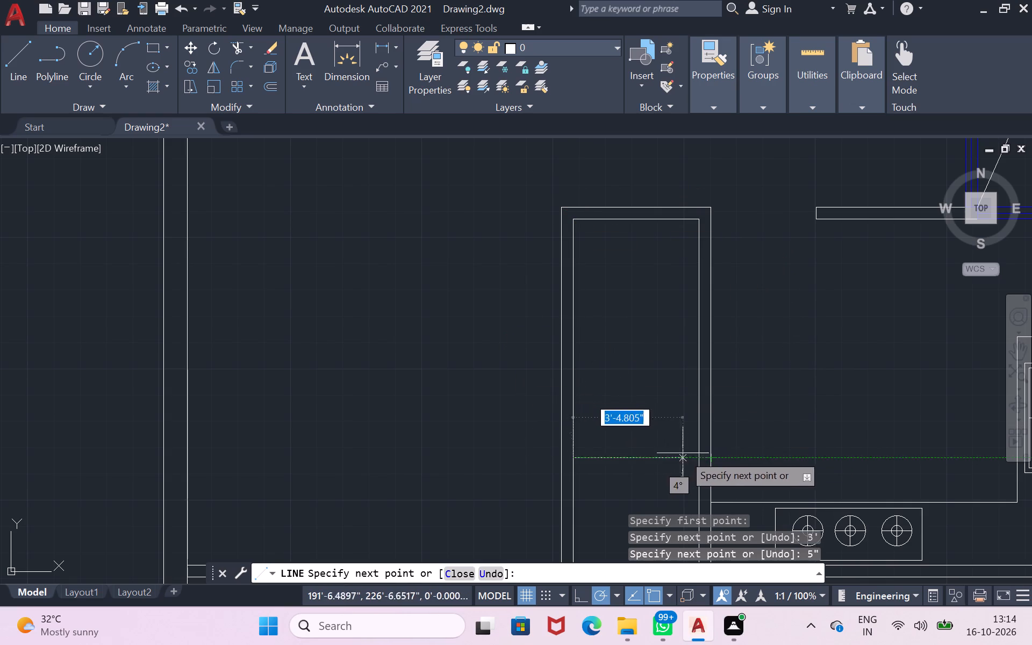
{"action": "left_click", "coordinate": [697, 455]}
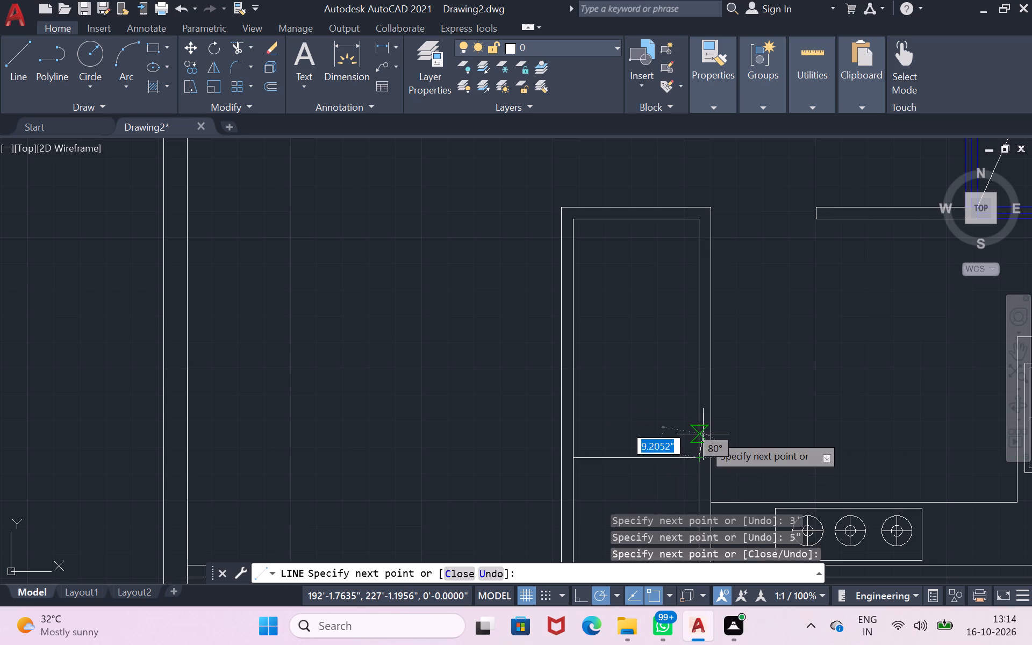
{"action": "key", "text": "Return"}
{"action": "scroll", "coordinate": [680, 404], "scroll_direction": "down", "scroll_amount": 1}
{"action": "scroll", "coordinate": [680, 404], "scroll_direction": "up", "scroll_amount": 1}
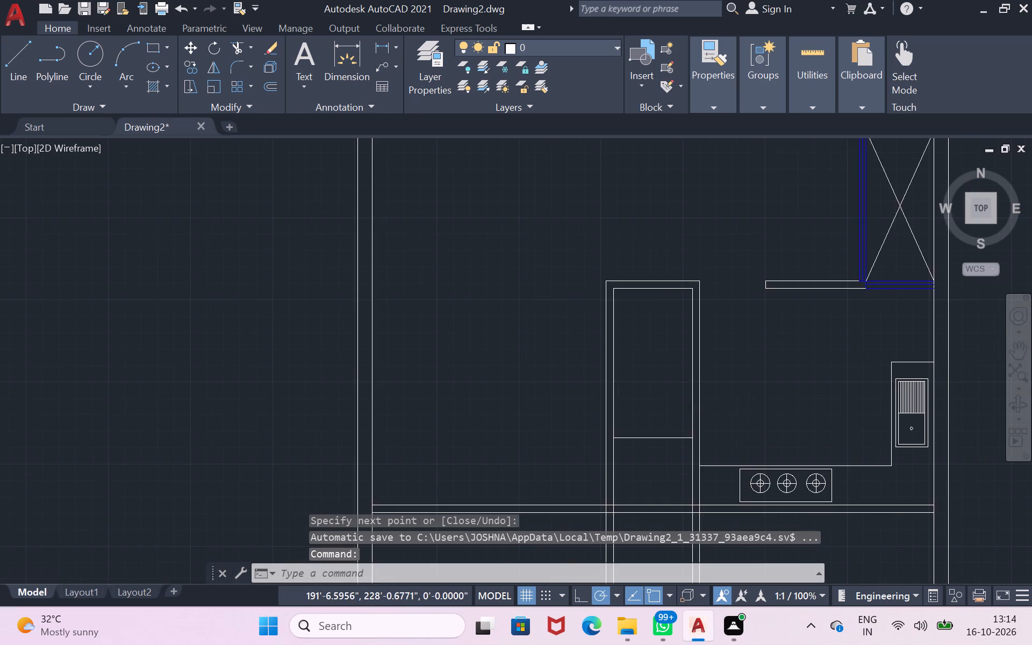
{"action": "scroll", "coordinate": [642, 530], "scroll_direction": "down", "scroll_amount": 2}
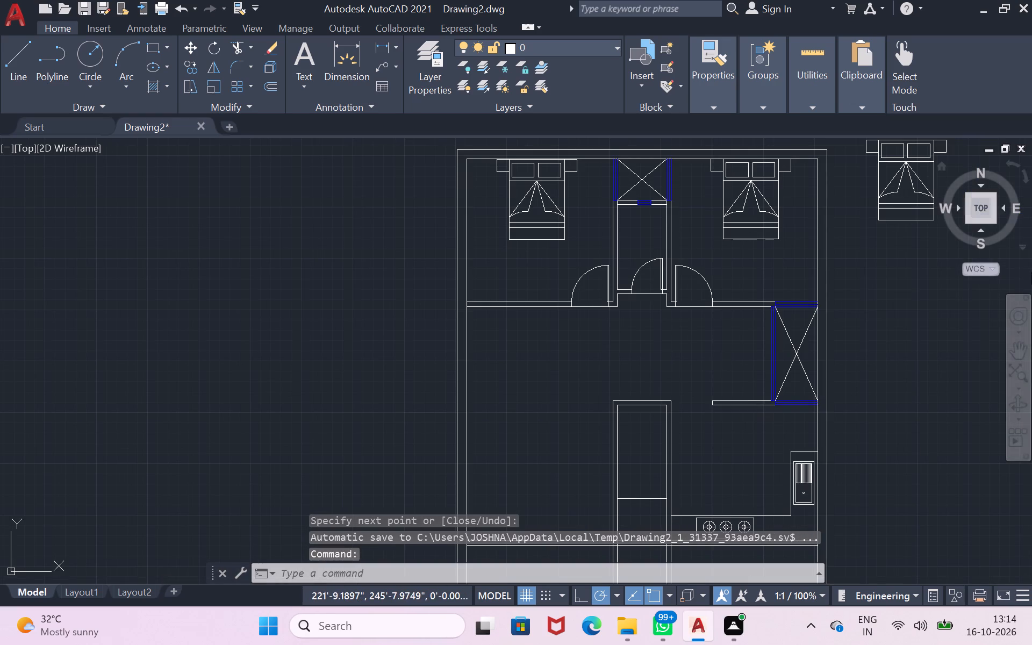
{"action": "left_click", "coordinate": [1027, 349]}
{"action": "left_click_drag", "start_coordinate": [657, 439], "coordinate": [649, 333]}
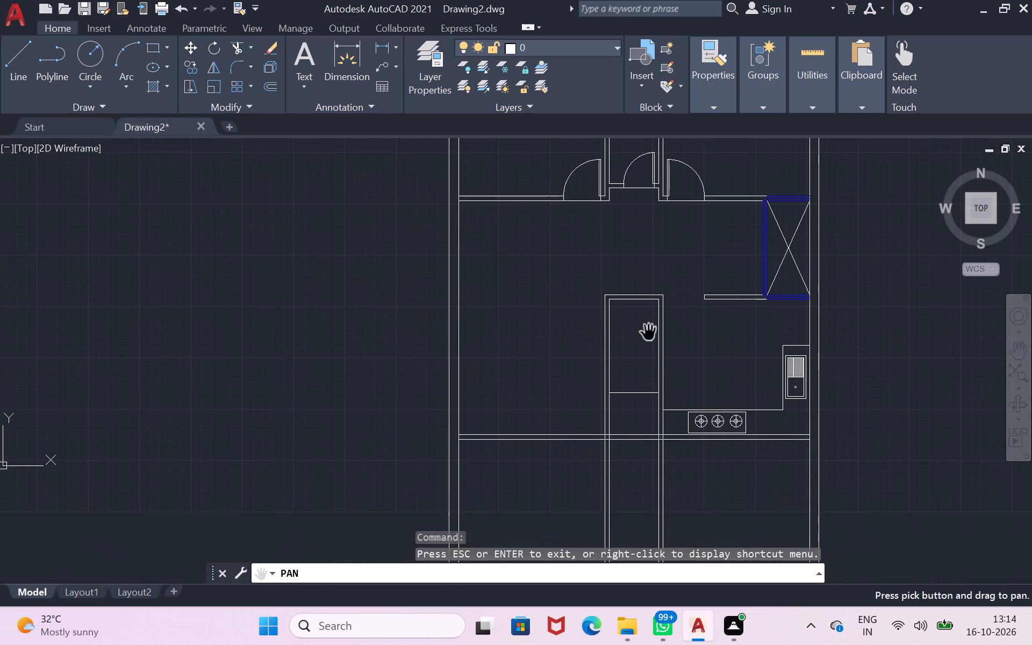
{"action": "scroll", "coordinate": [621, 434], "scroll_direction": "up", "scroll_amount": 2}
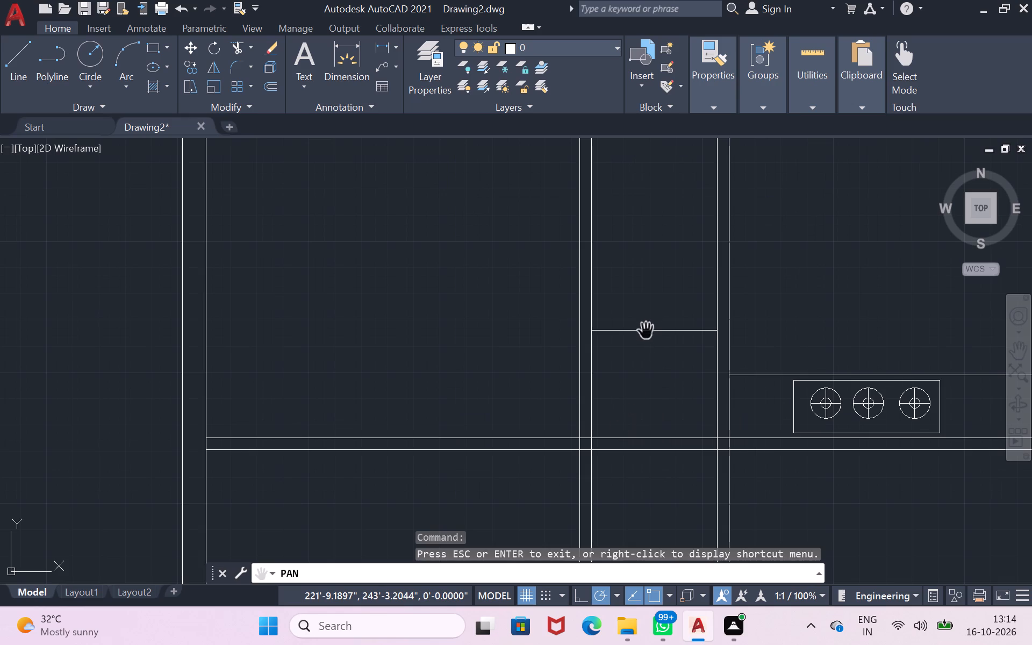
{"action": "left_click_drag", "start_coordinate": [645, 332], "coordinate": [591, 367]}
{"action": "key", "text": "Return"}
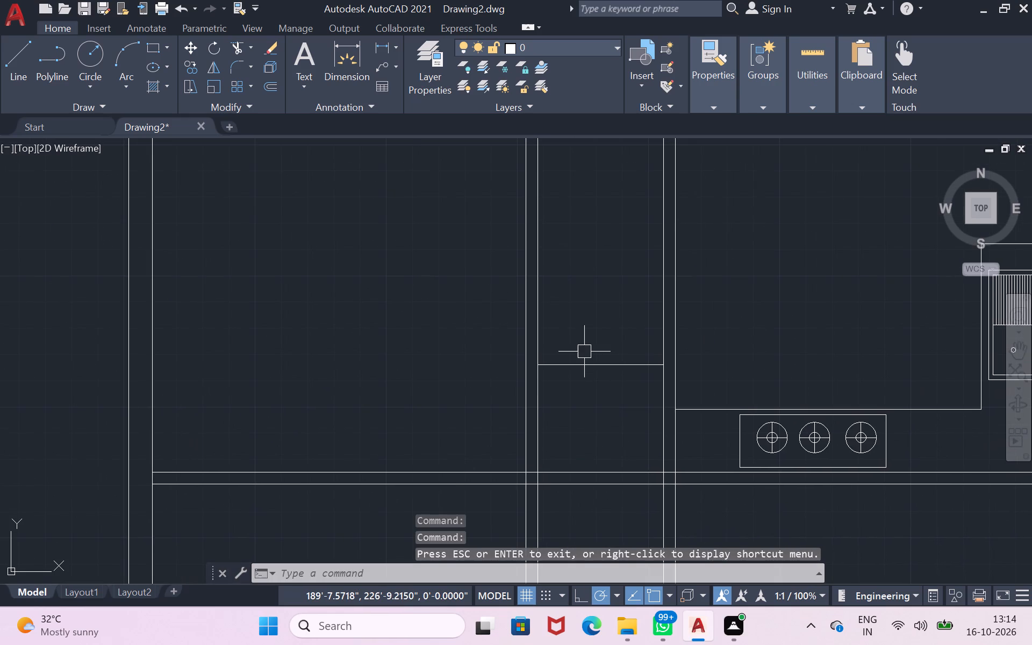
Offset the horizontal line across the central passage upward by 4.5" to form a partition wall.
{"action": "left_click", "coordinate": [587, 364]}
{"action": "key", "text": "o"}
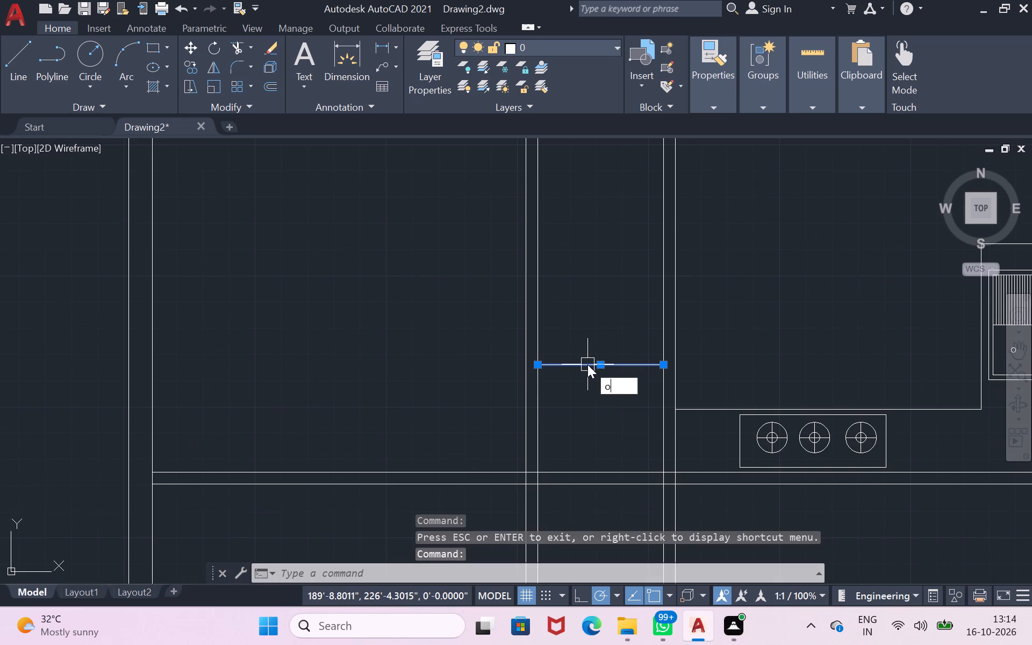
{"action": "key", "text": "Return"}
{"action": "left_click", "coordinate": [587, 364]}
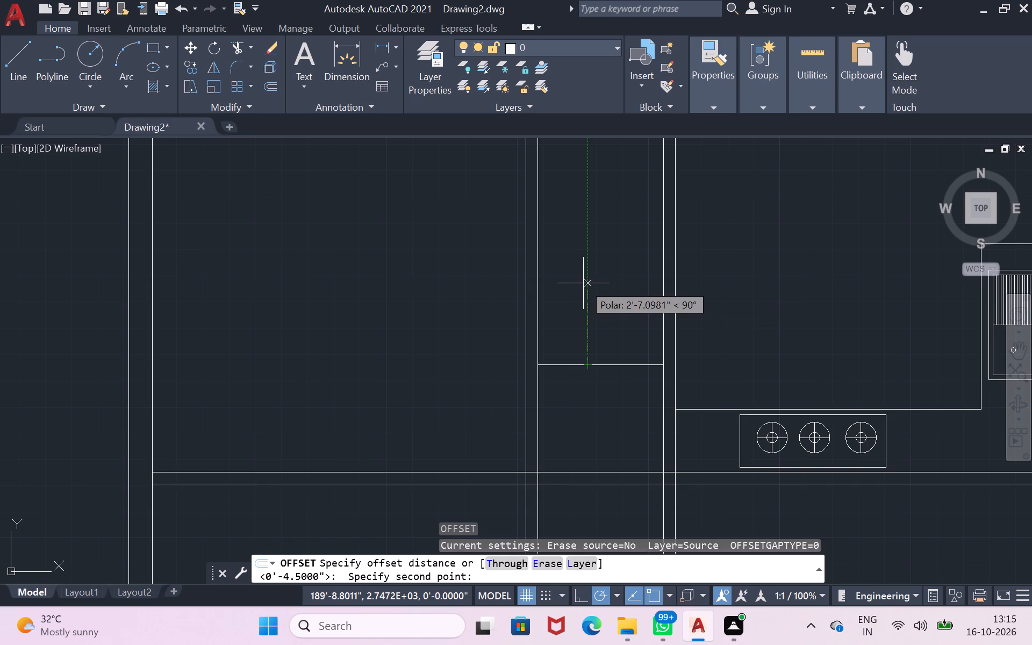
{"action": "type", "text": "4.5"}
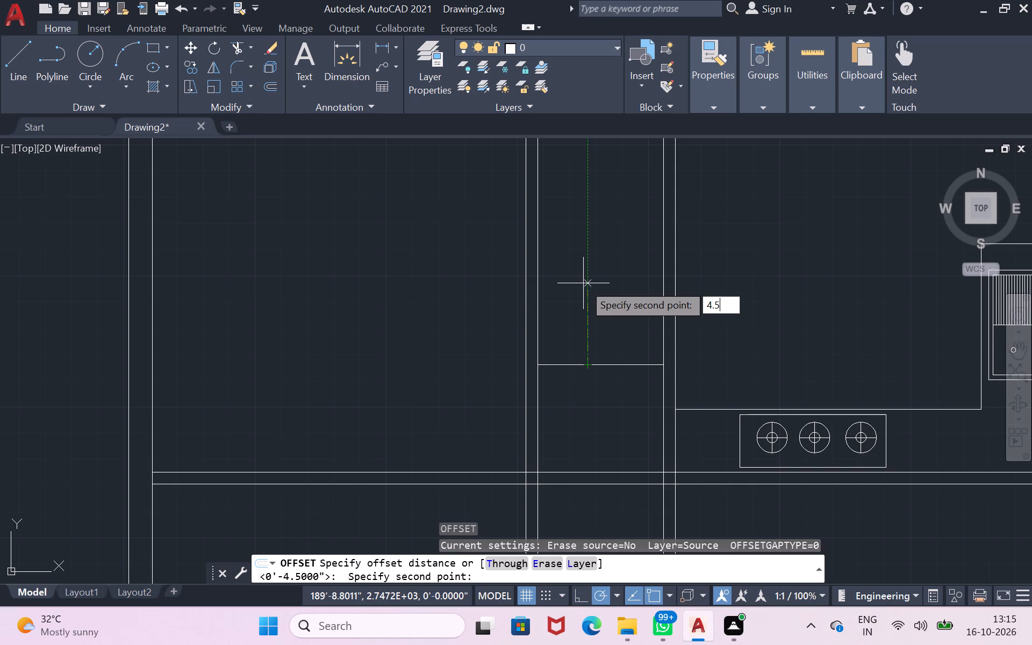
{"action": "key", "text": "shift+quotedbl"}
{"action": "key", "text": "Return"}
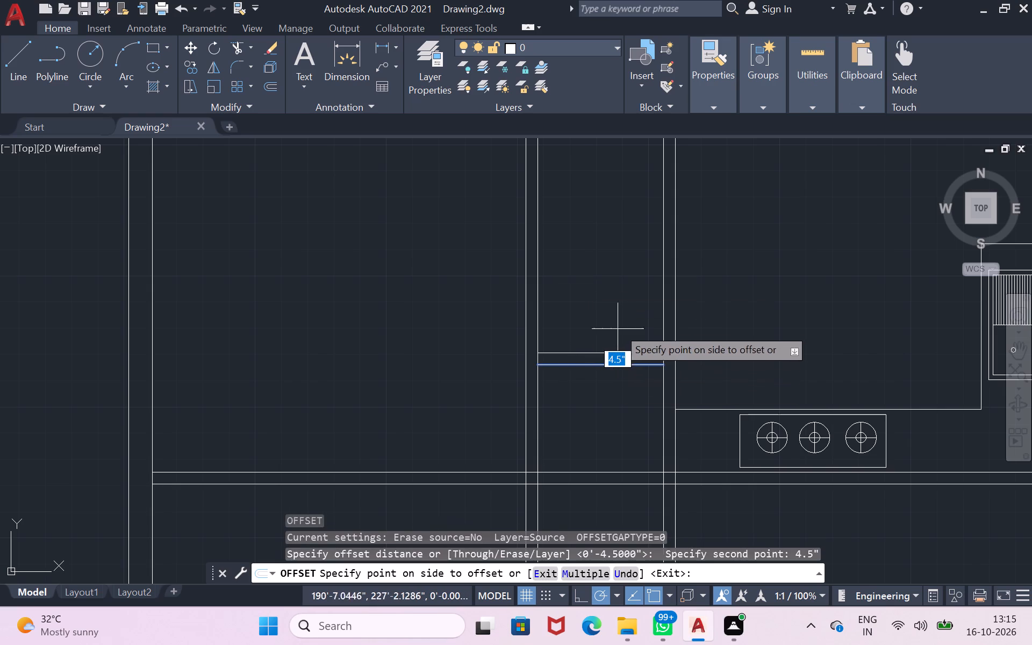
{"action": "left_click", "coordinate": [627, 299]}
Trim both face lines of the central passage's left wall just above the long cross wall, below the new partition.
{"action": "scroll", "coordinate": [627, 299], "scroll_direction": "down", "scroll_amount": 1}
{"action": "scroll", "coordinate": [614, 168], "scroll_direction": "up", "scroll_amount": 2}
{"action": "scroll", "coordinate": [614, 168], "scroll_direction": "down", "scroll_amount": 1}
{"action": "scroll", "coordinate": [712, 270], "scroll_direction": "down", "scroll_amount": 1}
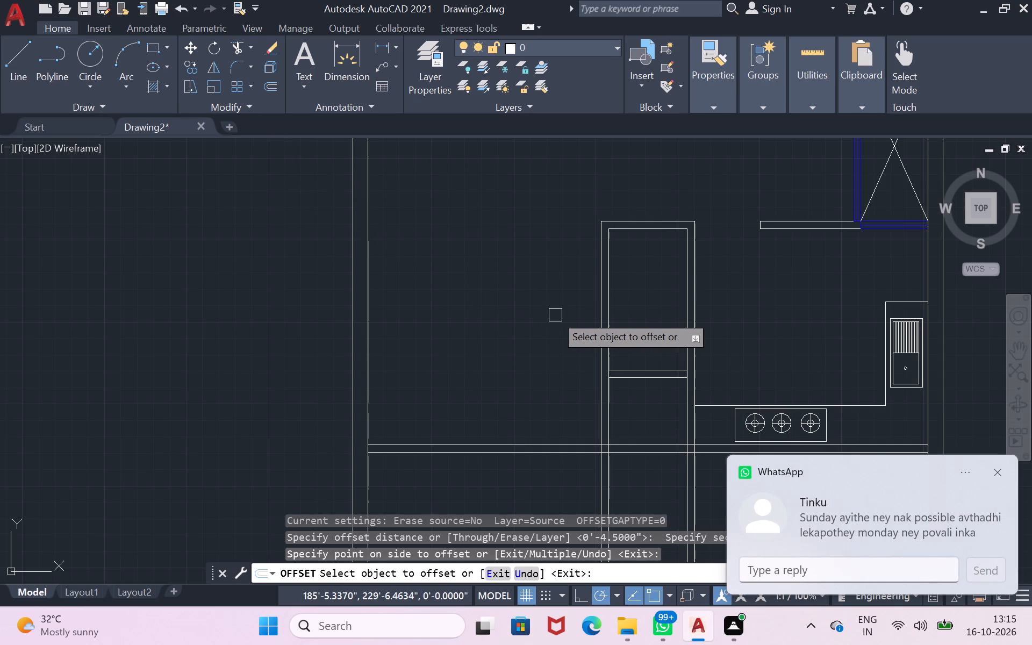
{"action": "left_click", "coordinate": [238, 45]}
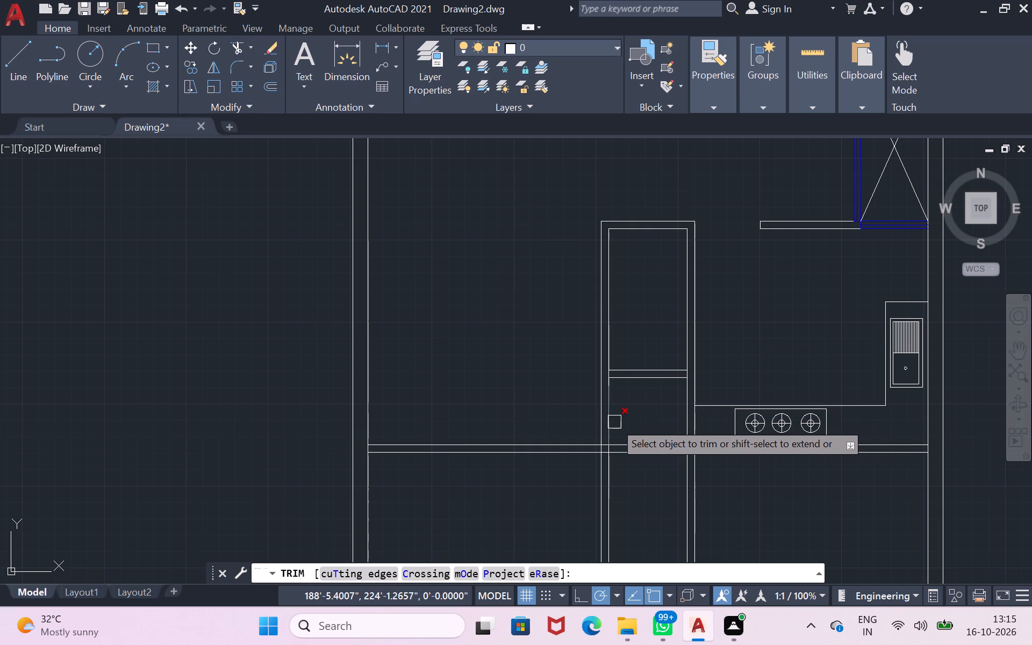
{"action": "left_click", "coordinate": [614, 422]}
{"action": "left_click", "coordinate": [600, 420]}
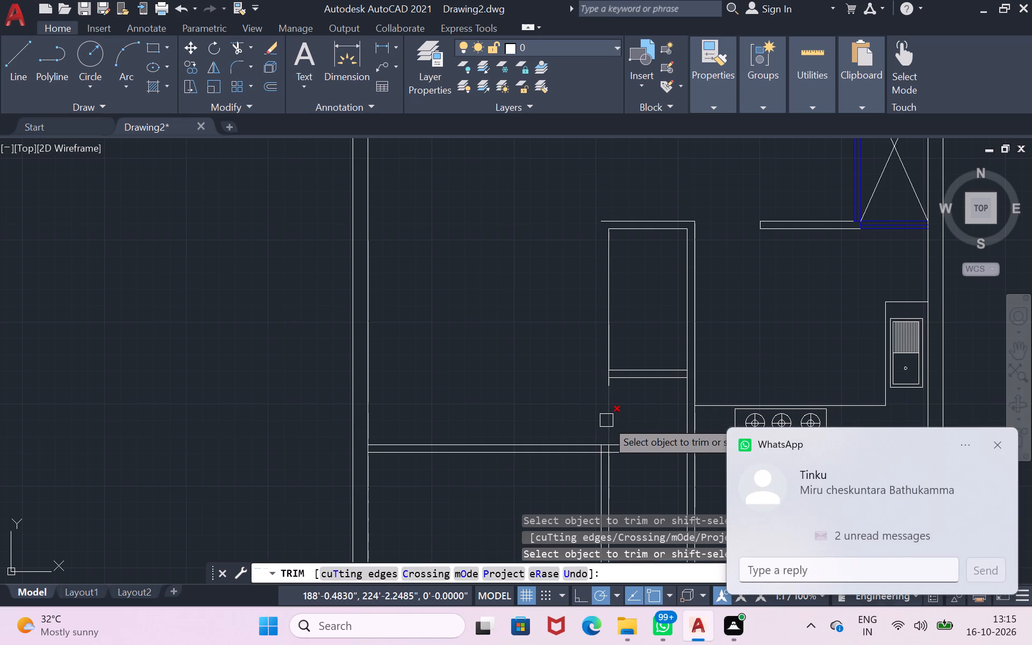
{"action": "left_click", "coordinate": [606, 420]}
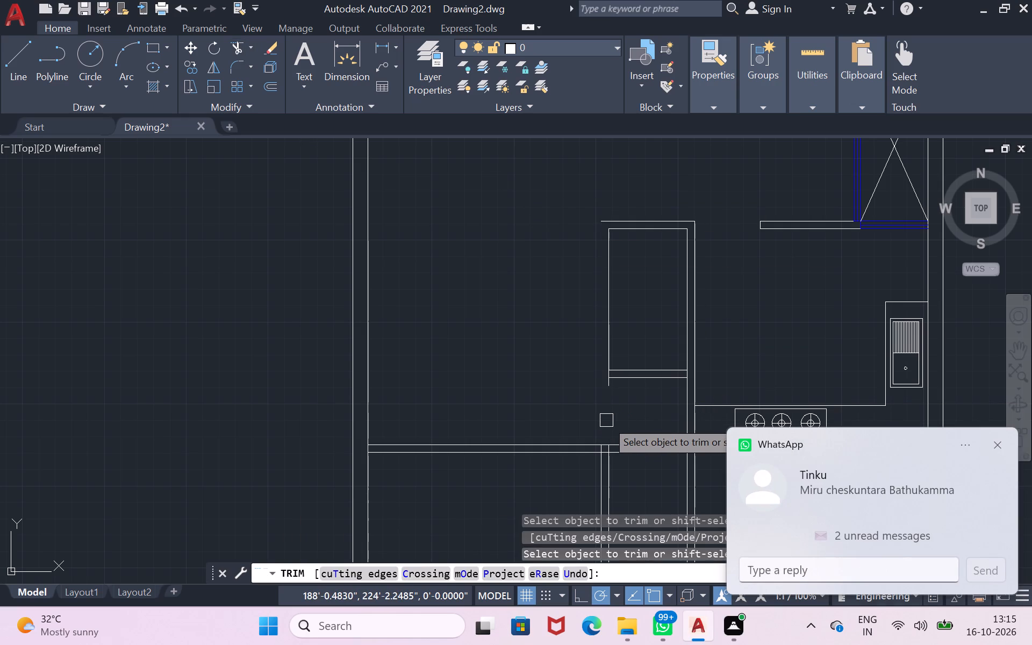
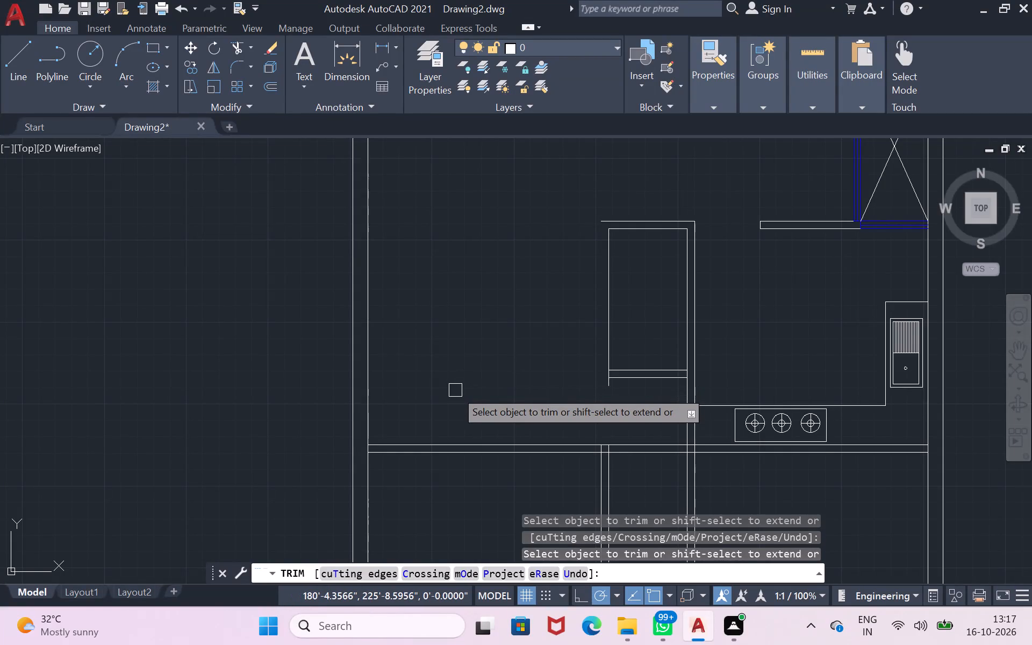
Trim the leftover wall line below the small room's lower-left corner.
{"action": "left_click", "coordinate": [608, 387]}
Draw the small room's outer left wall line down past its bottom wall, and extend the bottom wall's outer line to meet it.
{"action": "left_click", "coordinate": [13, 68]}
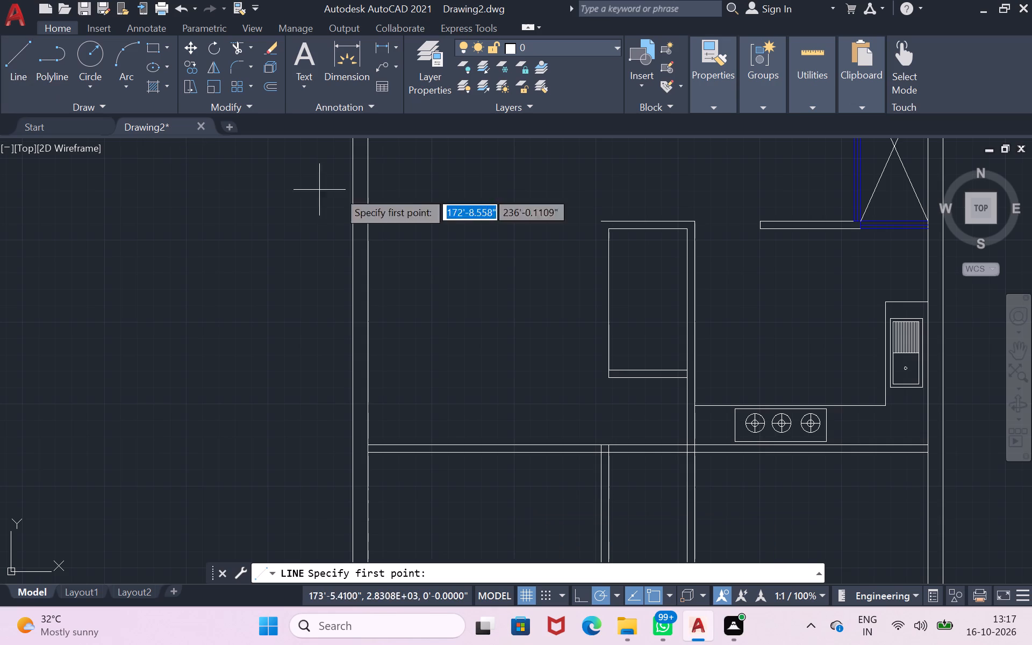
{"action": "left_click", "coordinate": [596, 218]}
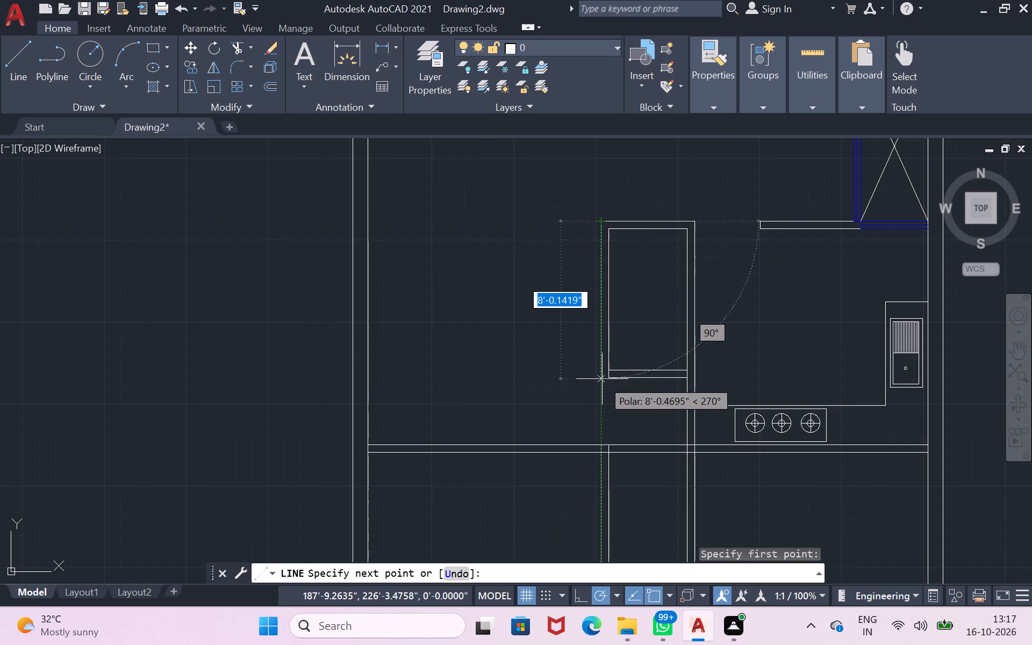
{"action": "scroll", "coordinate": [602, 379], "scroll_direction": "up", "scroll_amount": 2}
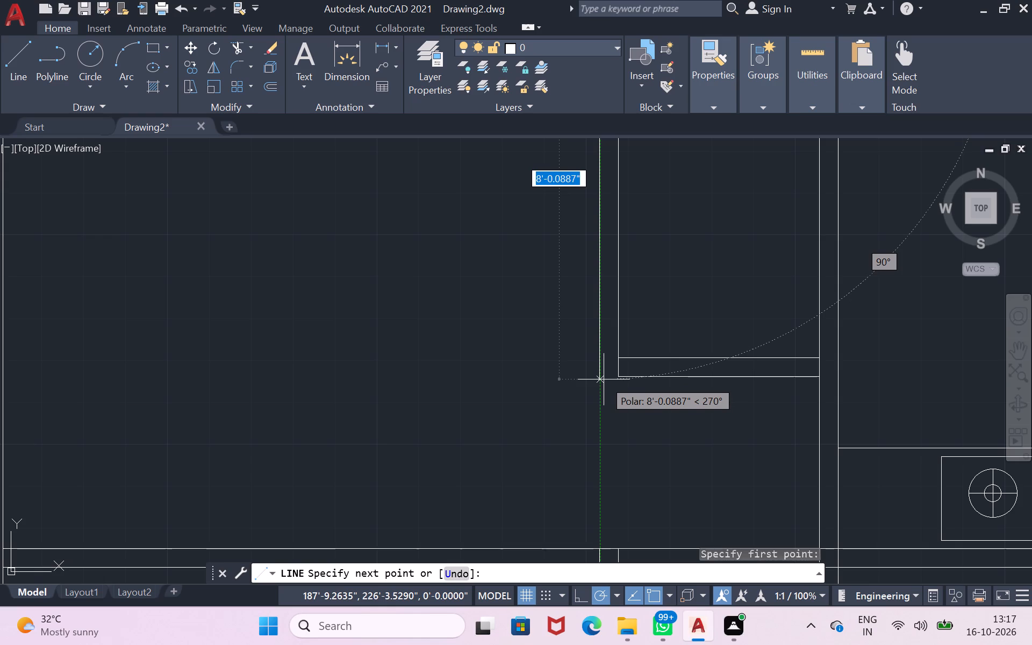
{"action": "left_click", "coordinate": [604, 394]}
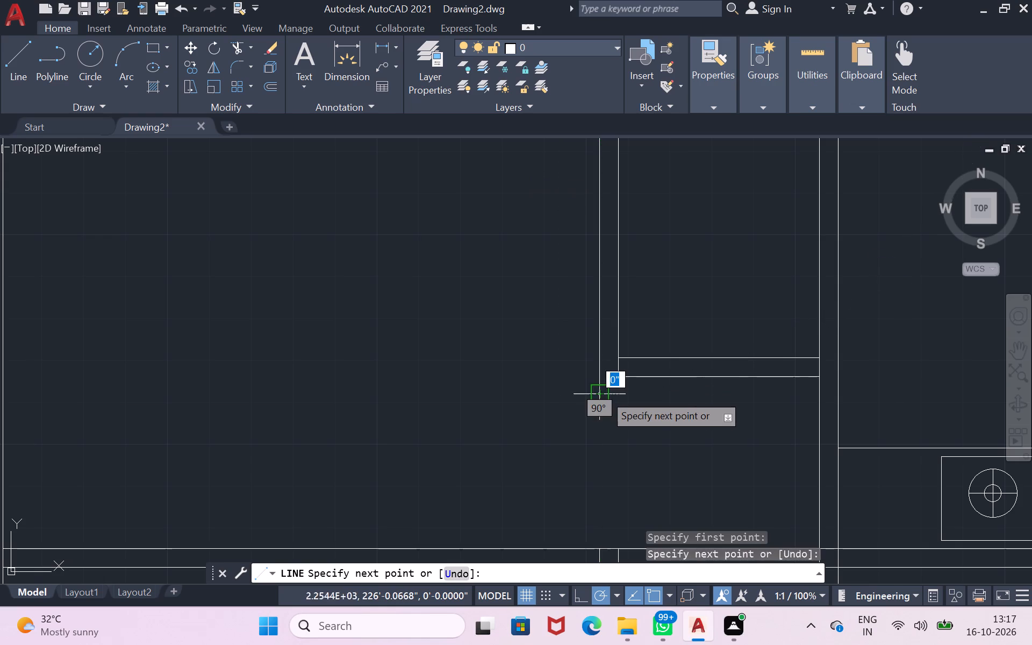
{"action": "key", "text": "Return"}
{"action": "key", "text": "Return"}
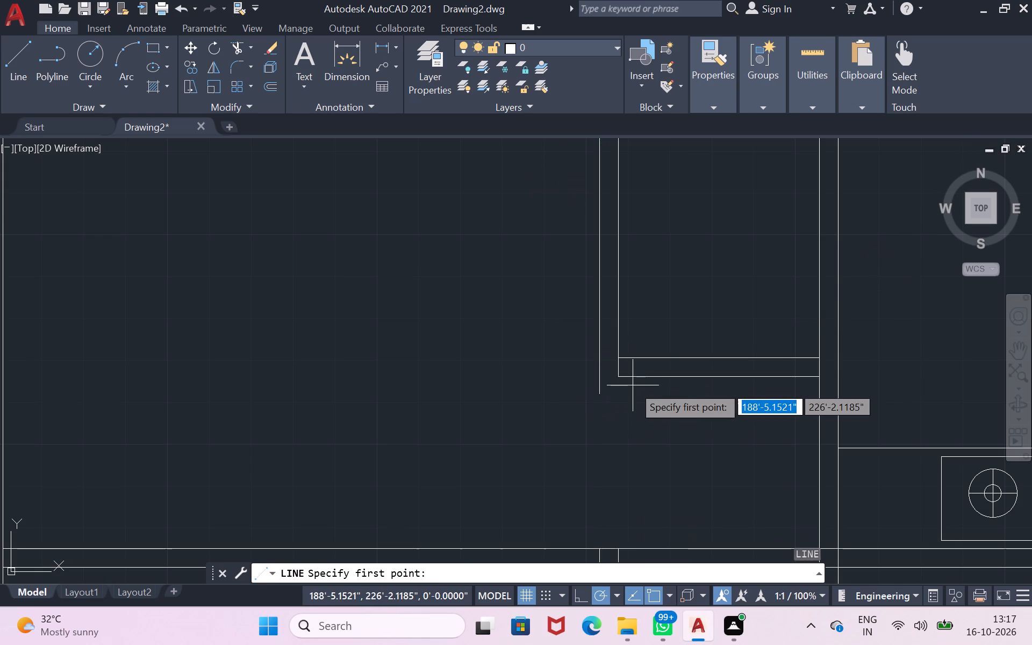
{"action": "left_click", "coordinate": [616, 379]}
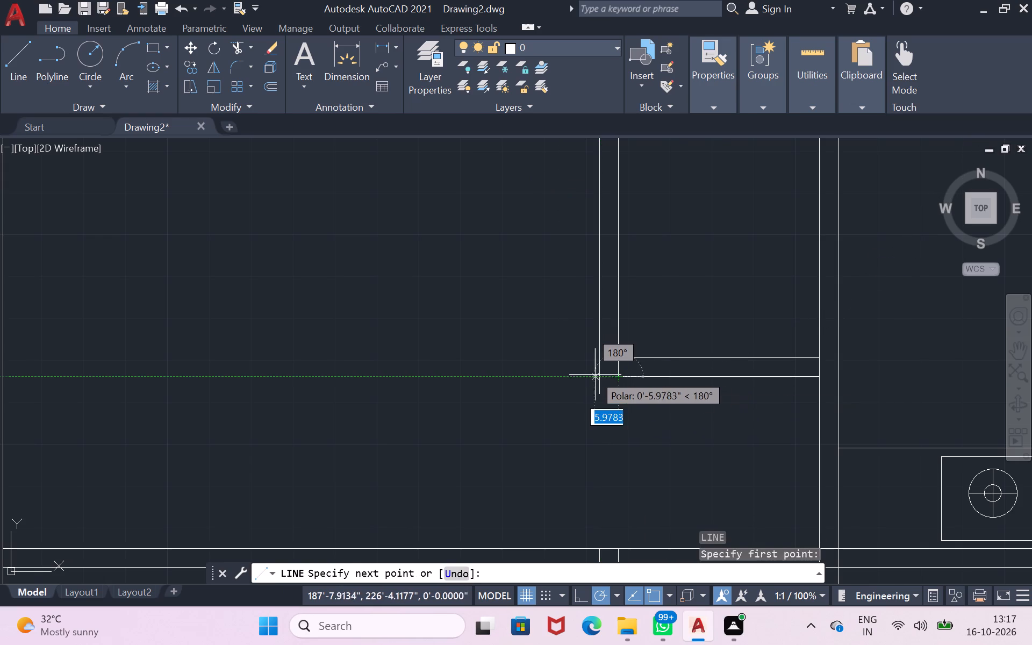
{"action": "left_click", "coordinate": [603, 375]}
{"action": "key", "text": "Return"}
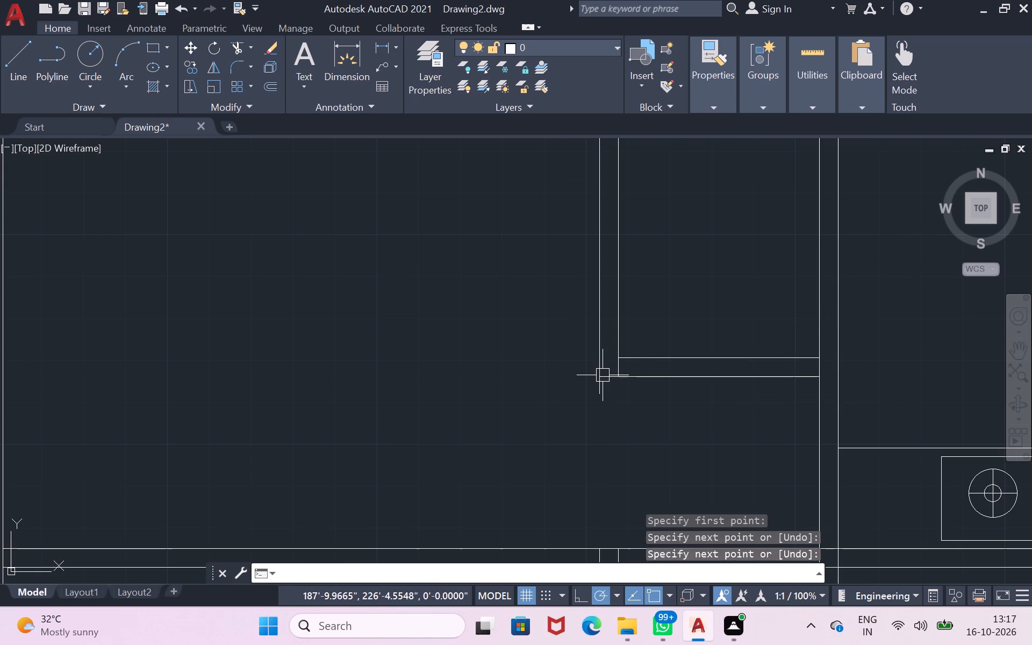
Trim the left wall's overshoot and the inner wall segments crossing the bottom wall at both lower corners of the small room.
{"action": "scroll", "coordinate": [611, 398], "scroll_direction": "up", "scroll_amount": 2}
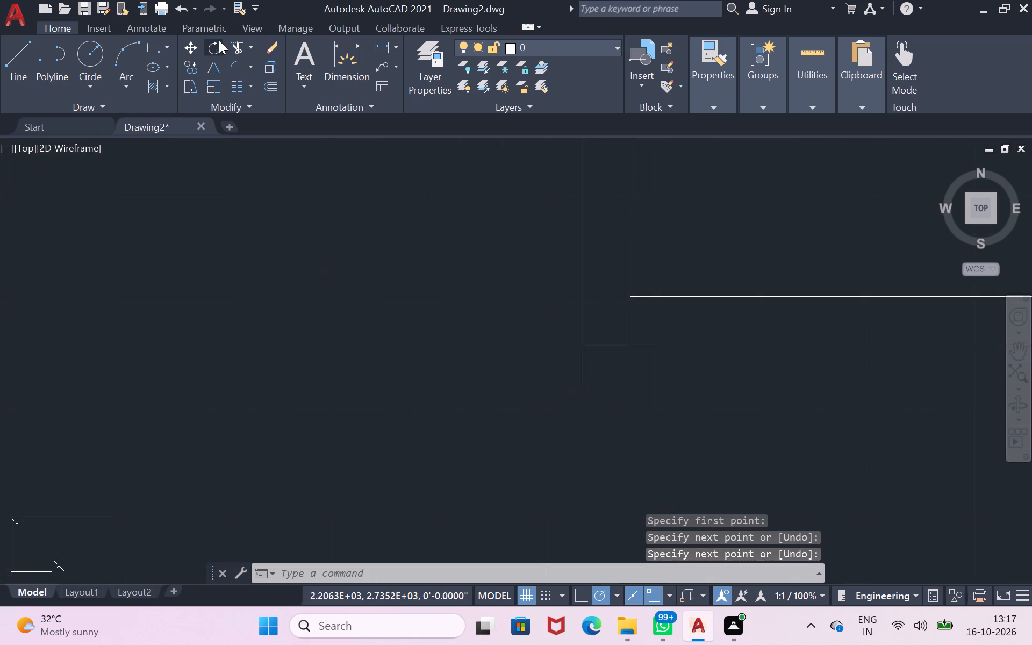
{"action": "left_click", "coordinate": [234, 49]}
{"action": "left_click", "coordinate": [584, 372]}
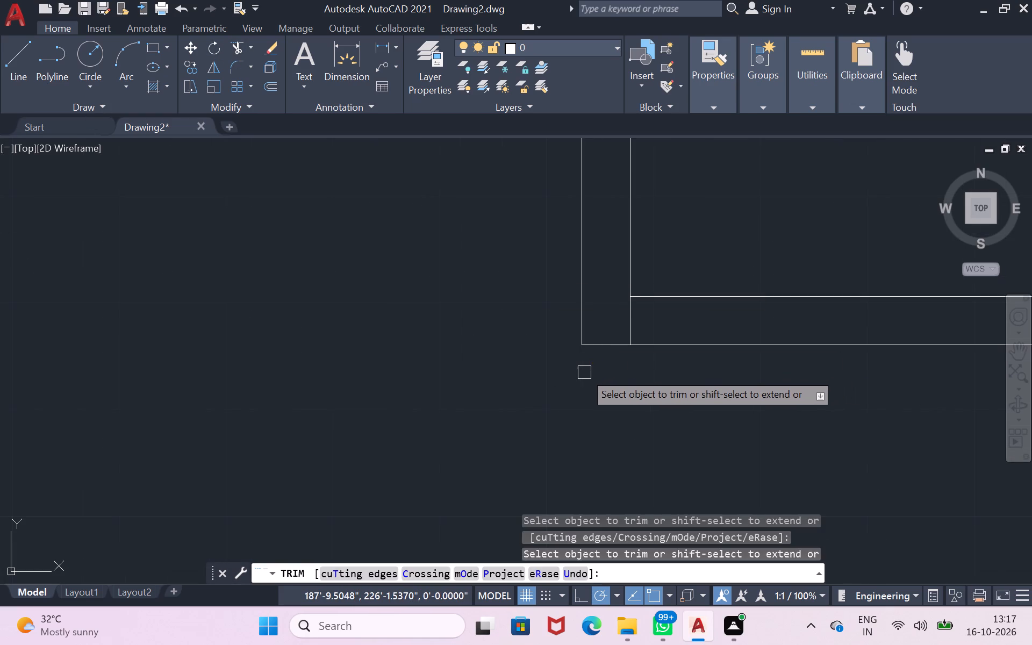
{"action": "scroll", "coordinate": [589, 379], "scroll_direction": "down", "scroll_amount": 3}
{"action": "scroll", "coordinate": [593, 368], "scroll_direction": "up", "scroll_amount": 2}
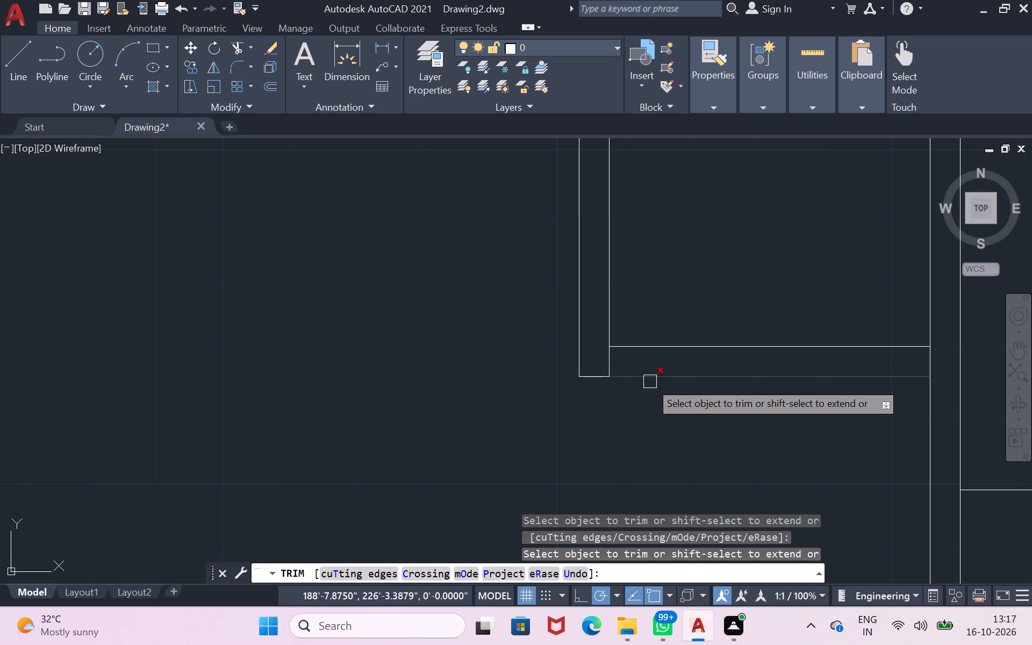
{"action": "scroll", "coordinate": [650, 382], "scroll_direction": "up", "scroll_amount": 2}
{"action": "scroll", "coordinate": [635, 441], "scroll_direction": "up", "scroll_amount": 1}
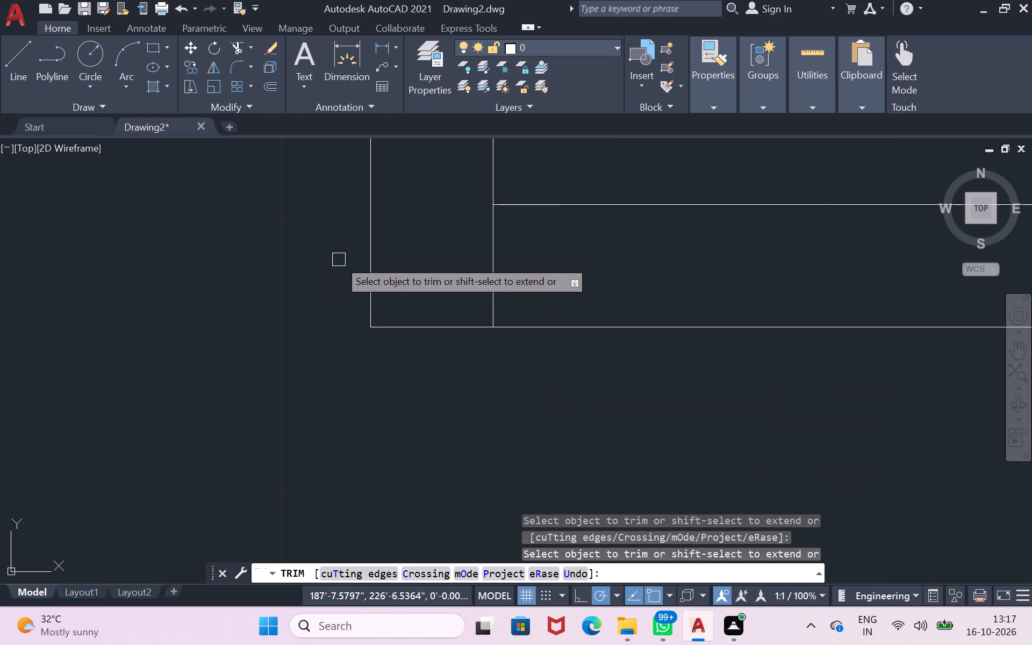
{"action": "left_click", "coordinate": [489, 278]}
{"action": "scroll", "coordinate": [489, 278], "scroll_direction": "down", "scroll_amount": 3}
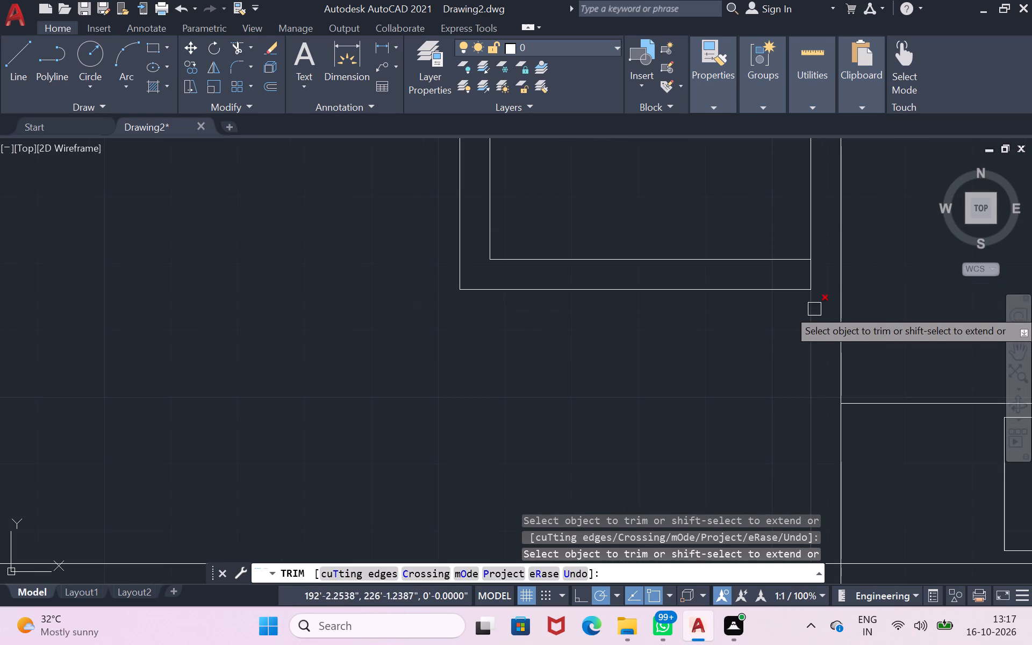
{"action": "left_click", "coordinate": [813, 282]}
{"action": "scroll", "coordinate": [813, 282], "scroll_direction": "down", "scroll_amount": 2}
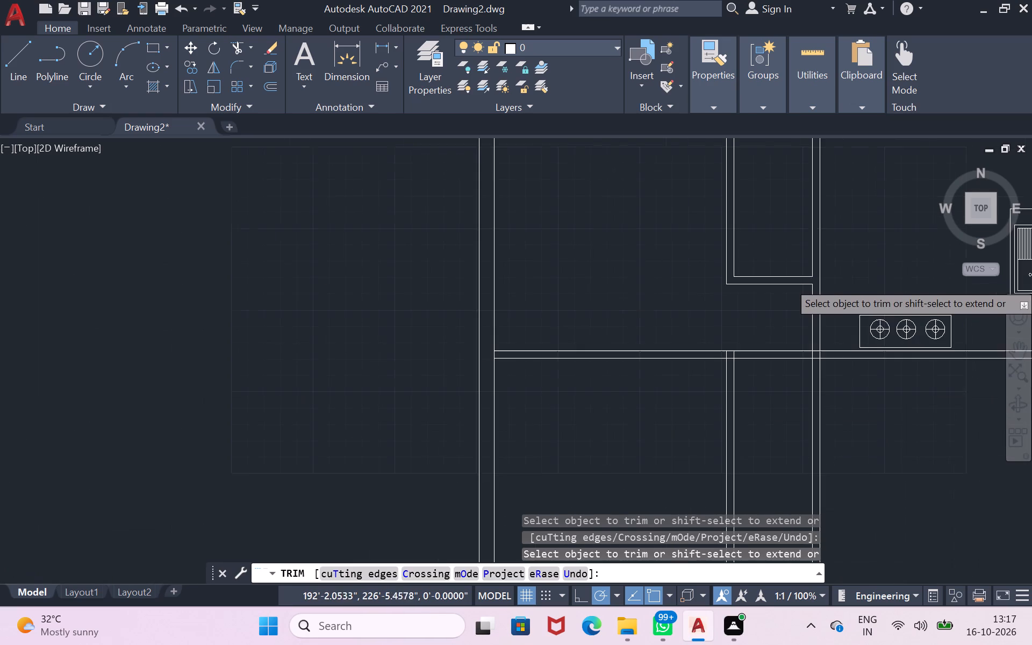
Draw a jamb line about 4.5" long across the small room's right wall, just below its upper inner corner.
{"action": "scroll", "coordinate": [813, 282], "scroll_direction": "down", "scroll_amount": 1}
{"action": "scroll", "coordinate": [815, 184], "scroll_direction": "down", "scroll_amount": 2}
{"action": "scroll", "coordinate": [814, 160], "scroll_direction": "up", "scroll_amount": 3}
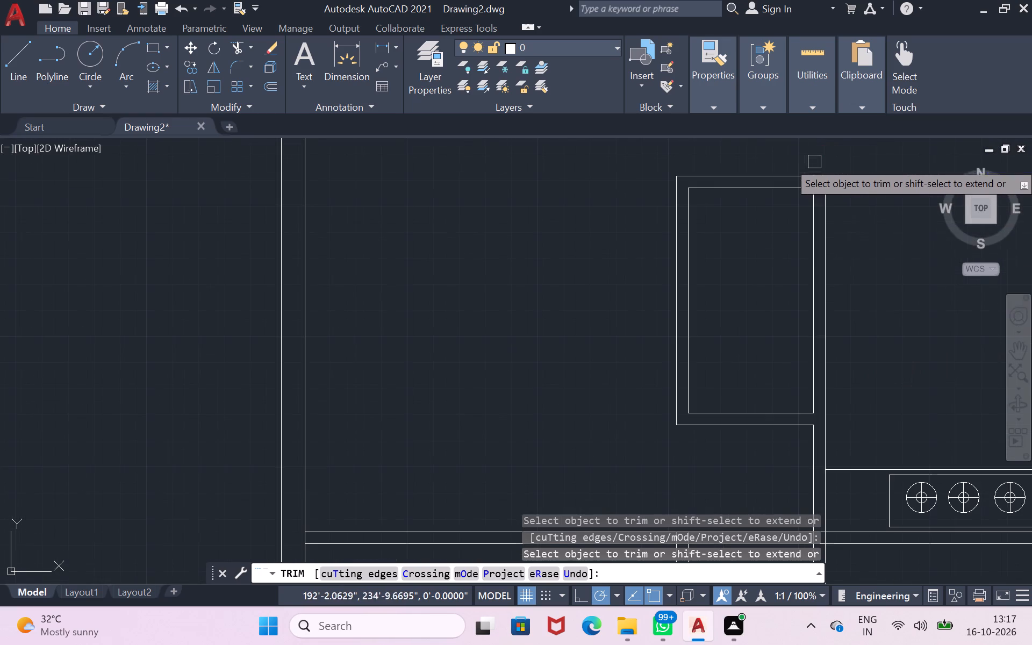
{"action": "left_click", "coordinate": [20, 66]}
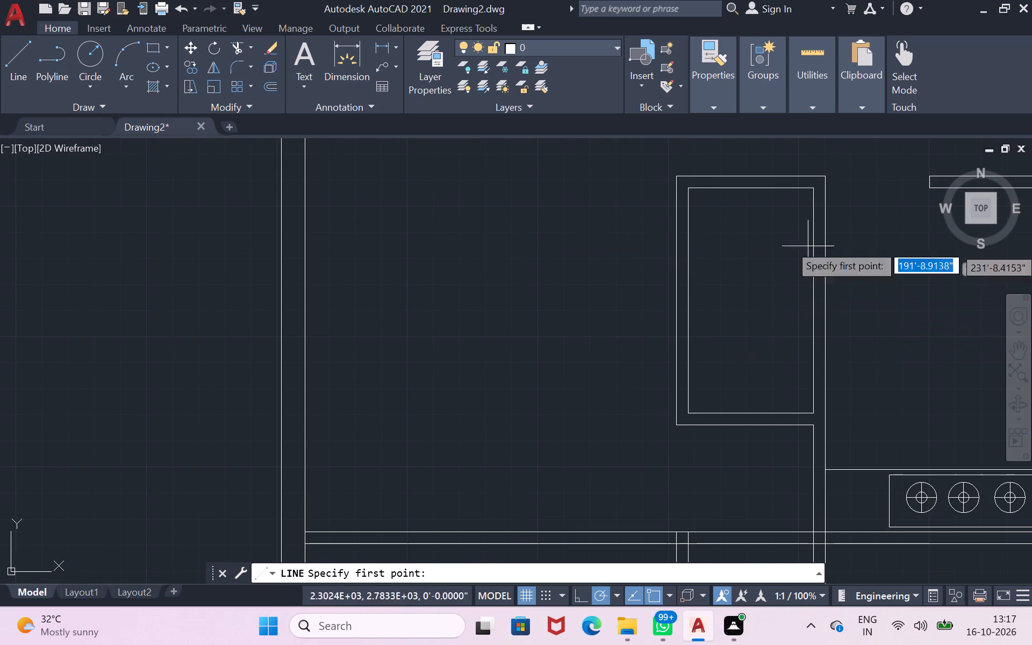
{"action": "scroll", "coordinate": [848, 193], "scroll_direction": "up", "scroll_amount": 3}
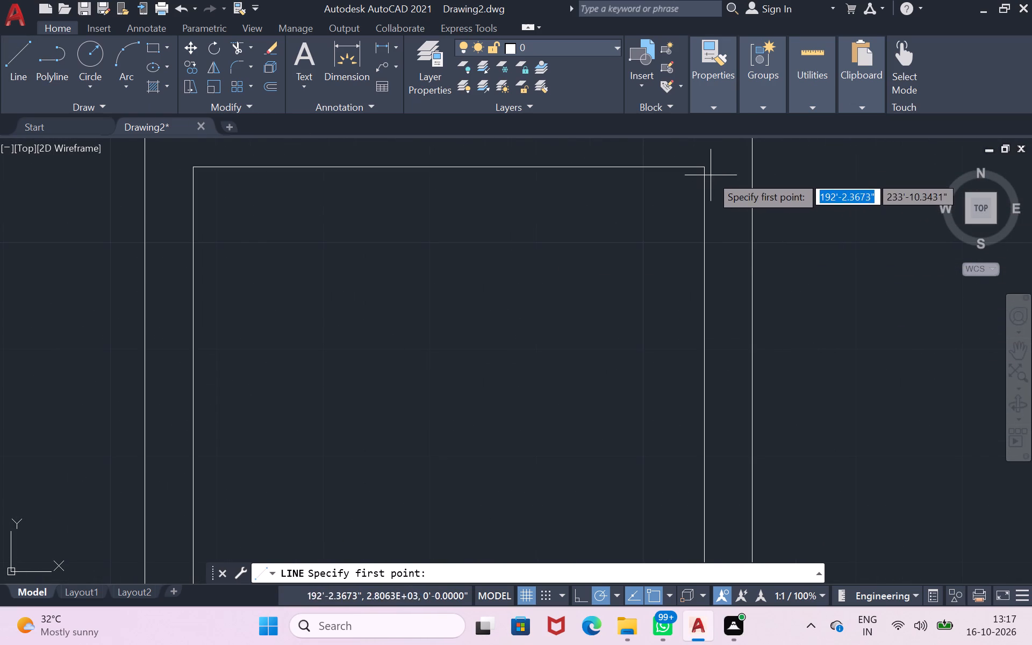
{"action": "left_click", "coordinate": [704, 243]}
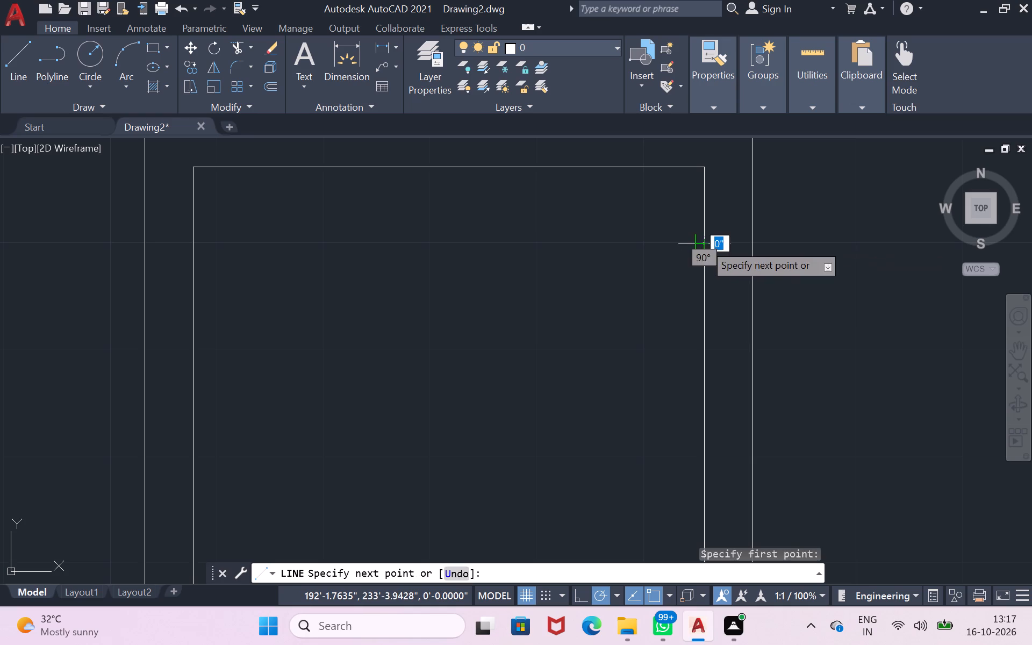
{"action": "left_click", "coordinate": [756, 246]}
{"action": "key", "text": "Return"}
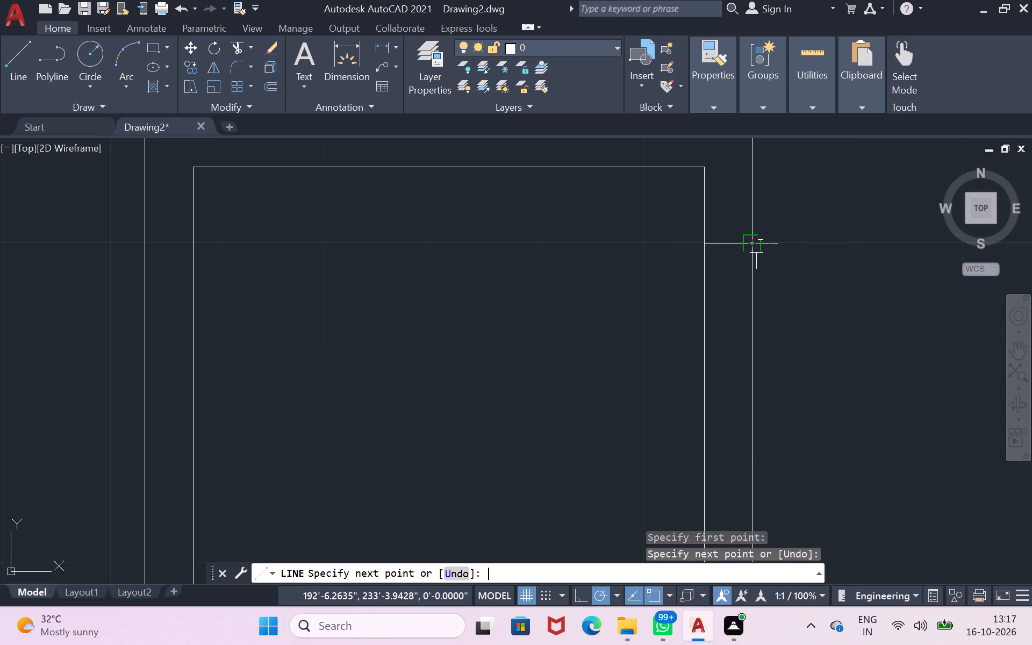
Insert two Door - Imperial blocks, one inside the small room and one in the open area outside to its lower left.
{"action": "scroll", "coordinate": [776, 290], "scroll_direction": "down", "scroll_amount": 2}
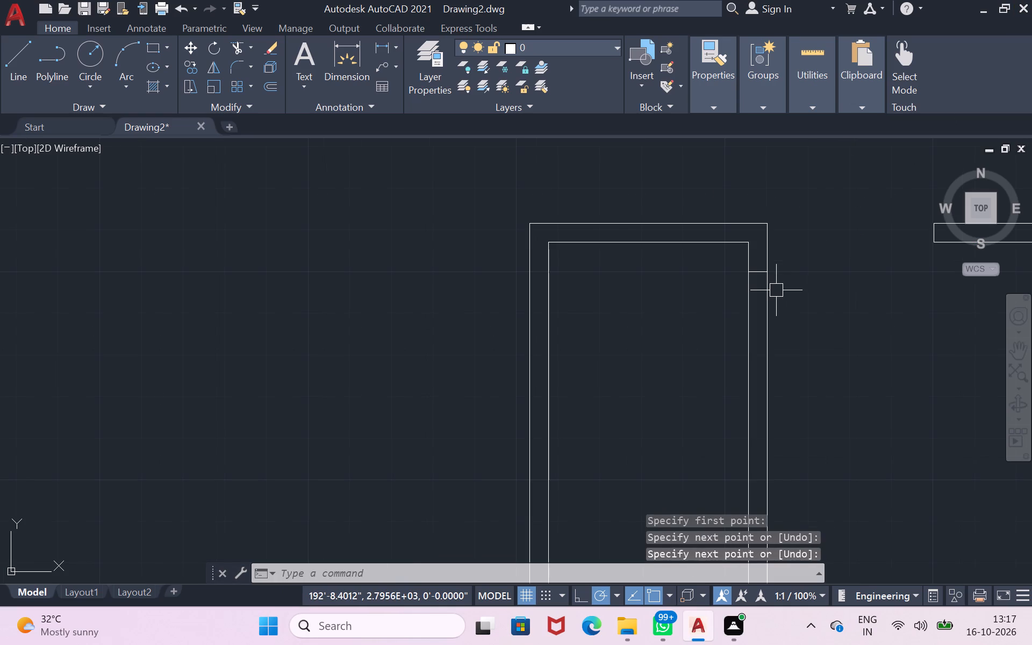
{"action": "key", "text": "ctrl+3"}
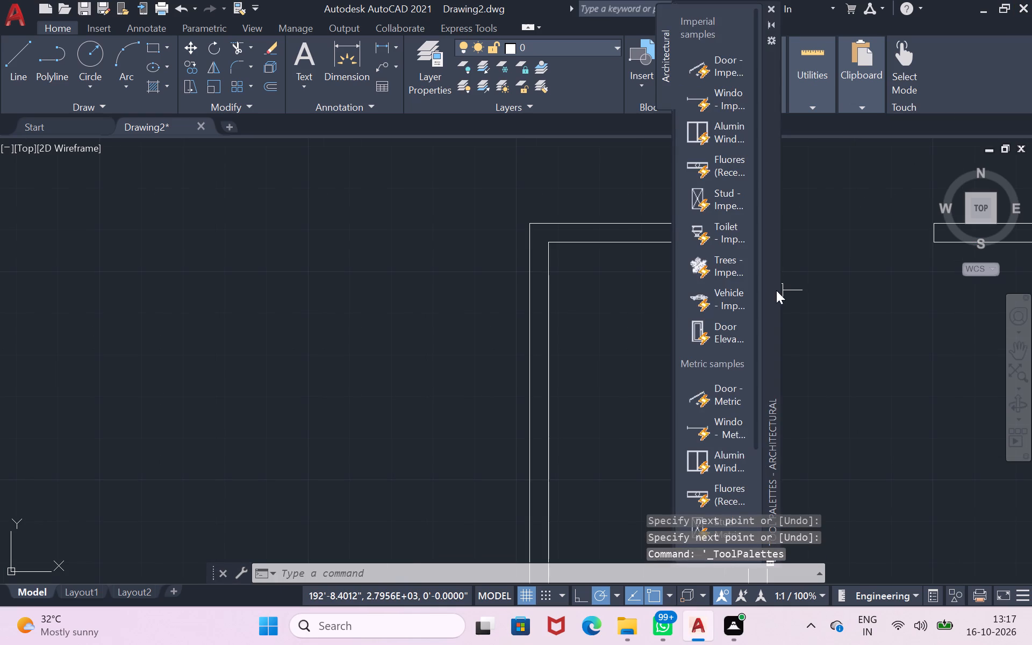
{"action": "left_click", "coordinate": [708, 62]}
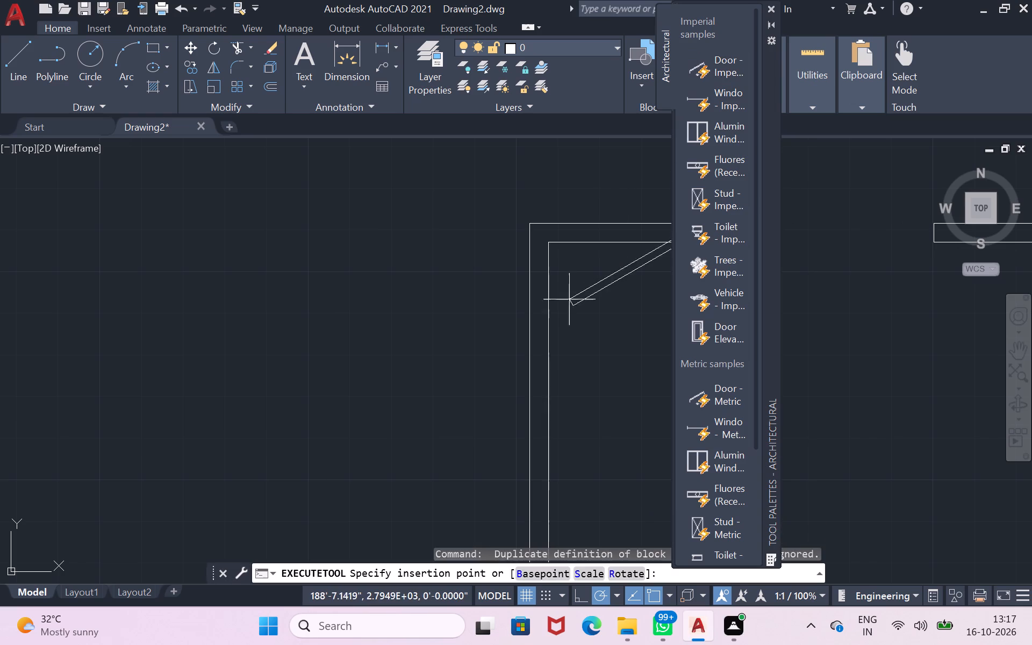
{"action": "left_click", "coordinate": [557, 346]}
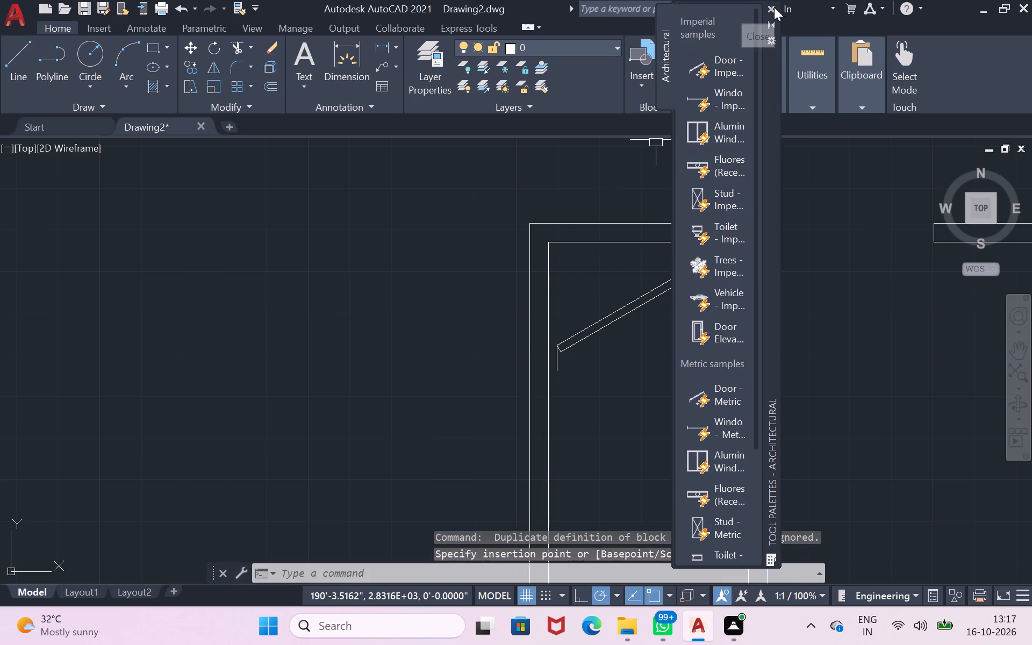
{"action": "left_click", "coordinate": [719, 55]}
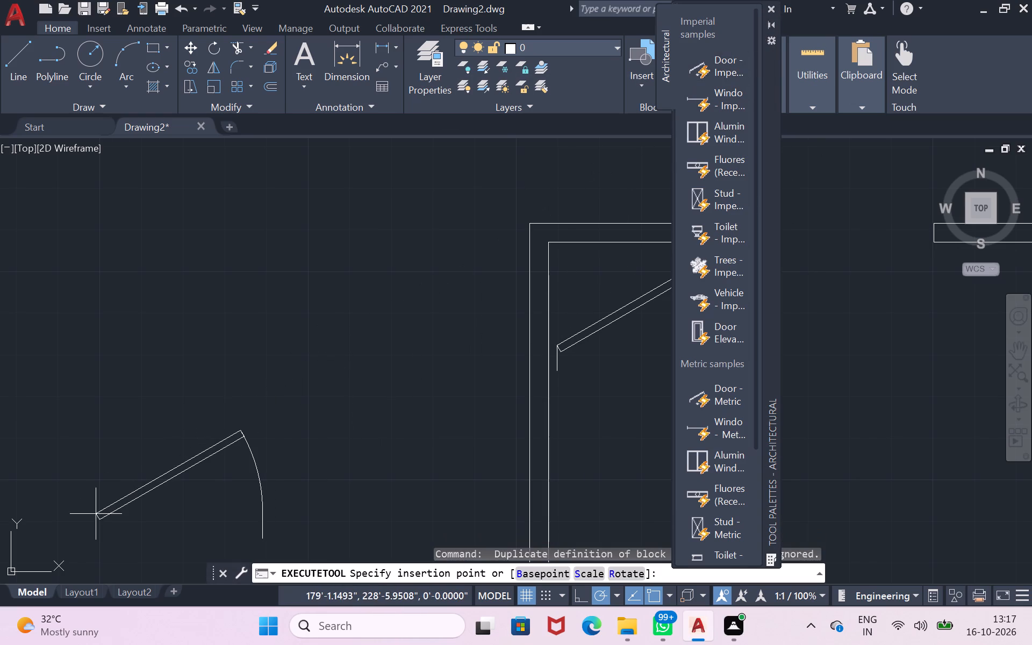
{"action": "left_click", "coordinate": [96, 514]}
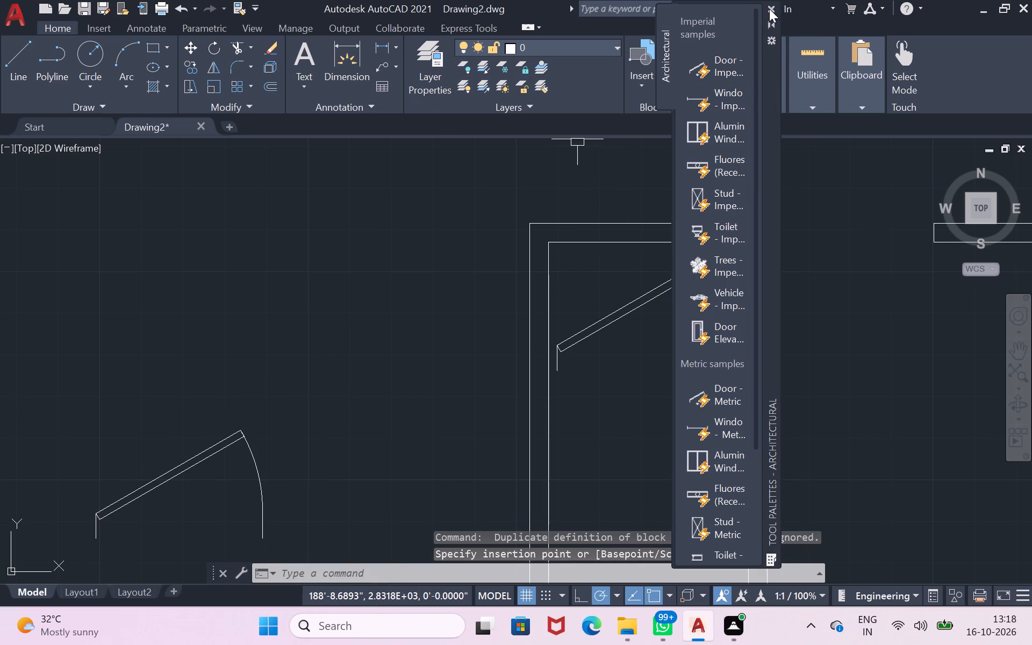
{"action": "left_click", "coordinate": [769, 9]}
Set the door inside the small room to Open 90º with a 4" wall thickness.
{"action": "left_click", "coordinate": [635, 316]}
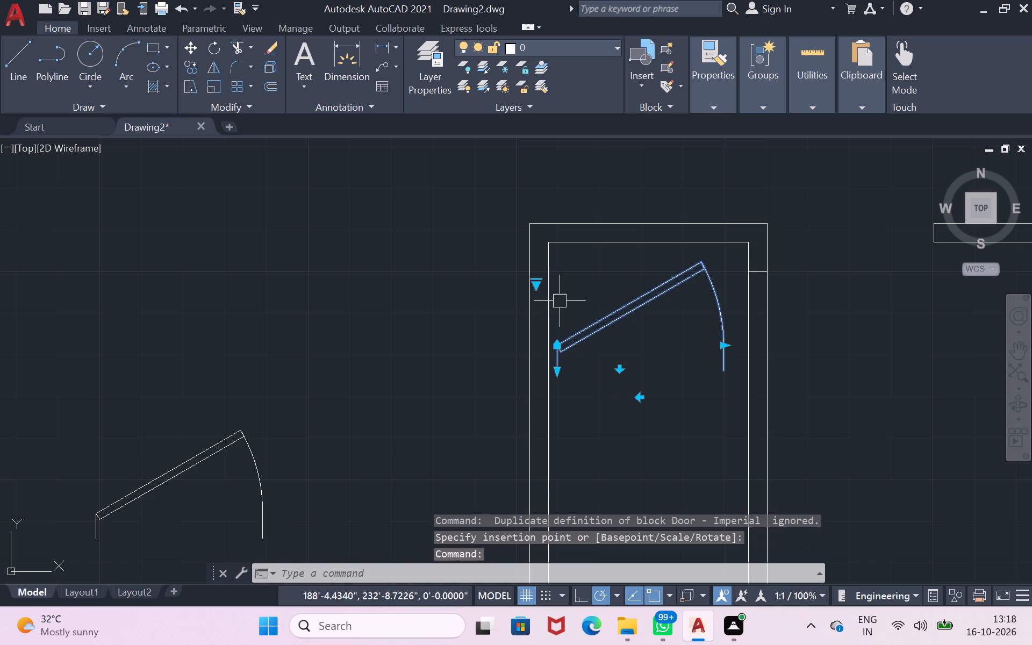
{"action": "left_click", "coordinate": [536, 285]}
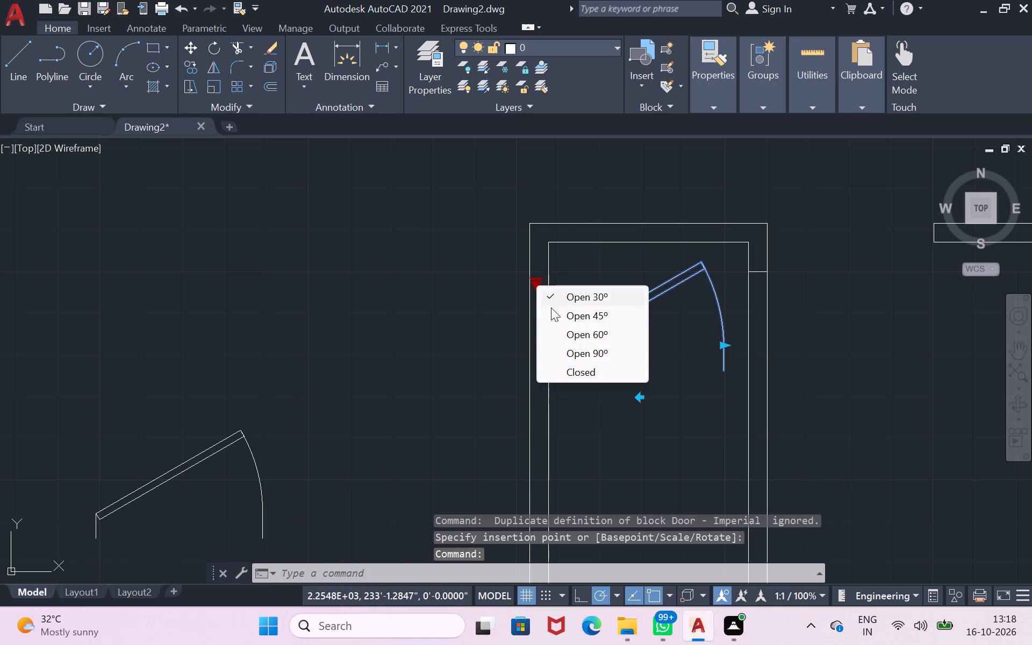
{"action": "left_click", "coordinate": [580, 350]}
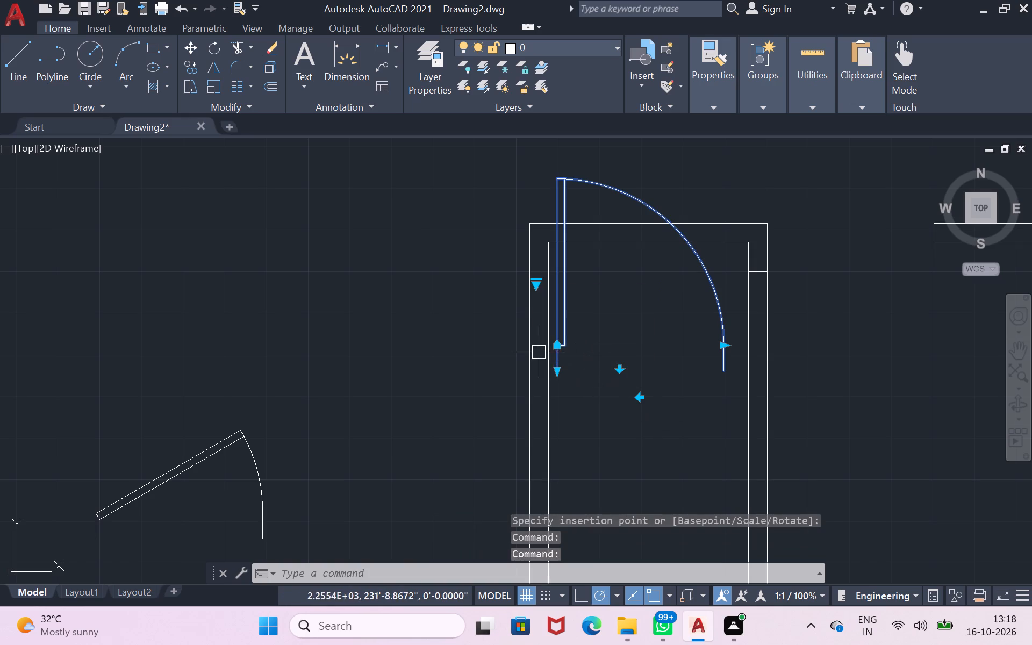
{"action": "left_click_drag", "start_coordinate": [561, 372], "coordinate": [565, 359]}
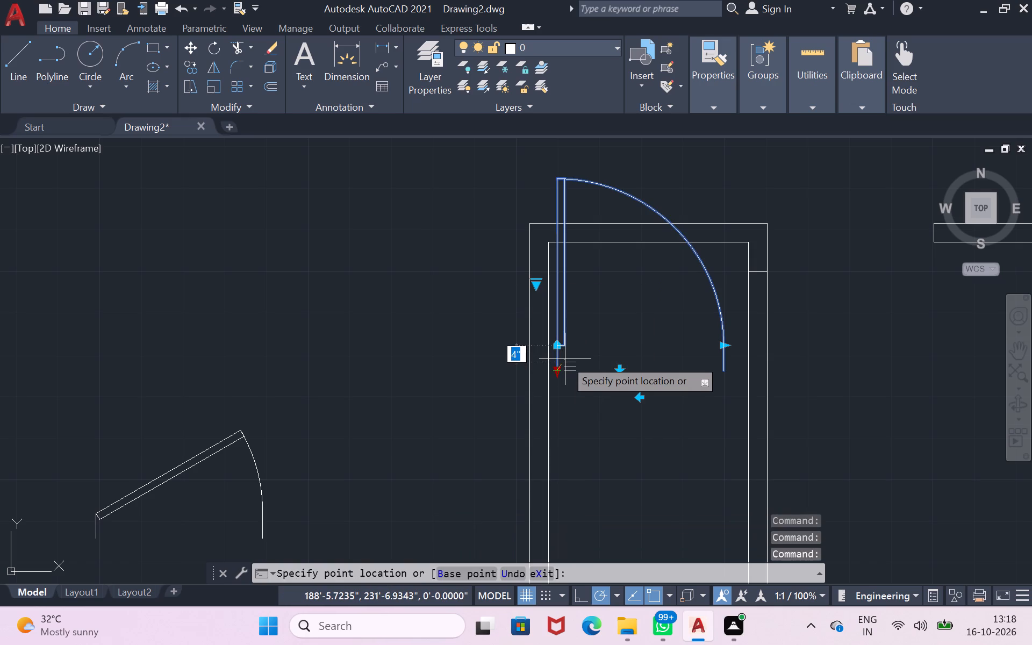
{"action": "left_click_drag", "start_coordinate": [565, 359], "coordinate": [565, 358]}
{"action": "left_click", "coordinate": [565, 358]}
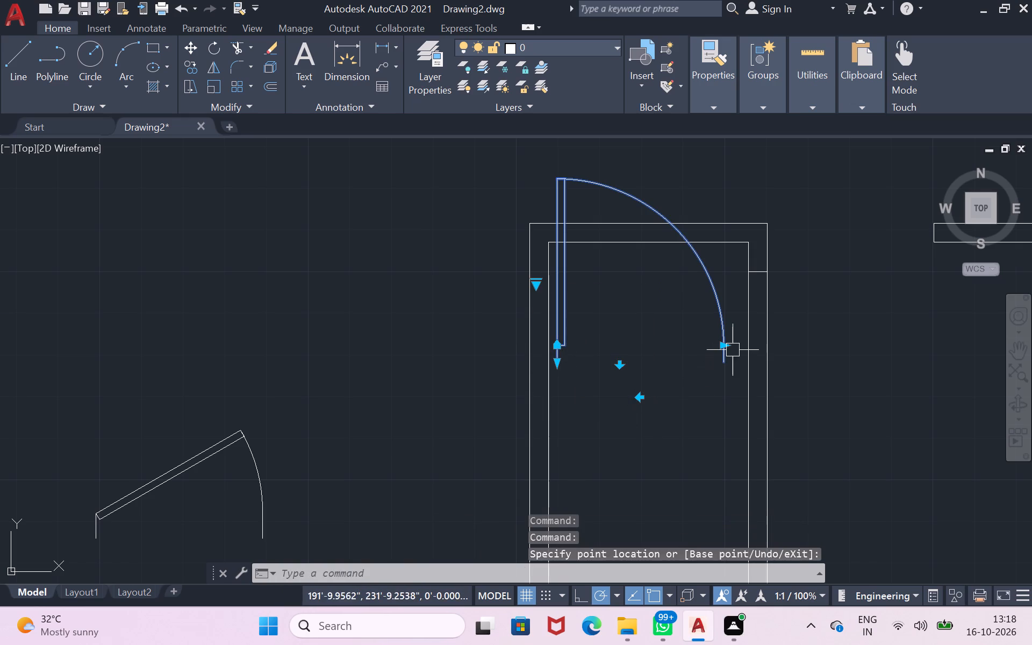
Reduce the width of the door inside the small room to the size increment just below 2'-8".
{"action": "left_click_drag", "start_coordinate": [722, 344], "coordinate": [706, 343]}
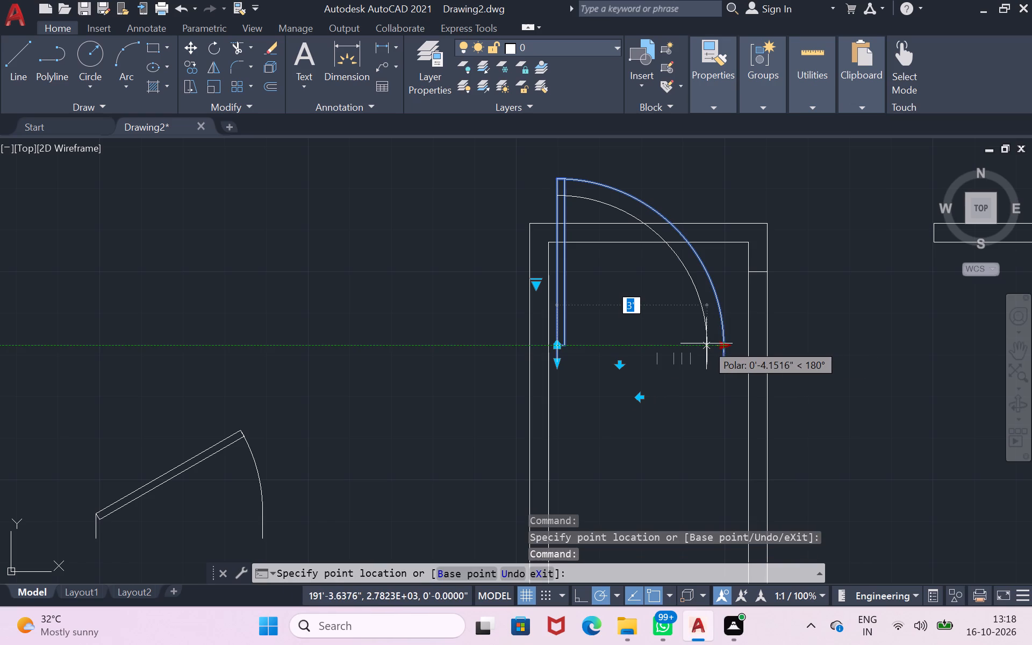
{"action": "left_click", "coordinate": [706, 343]}
{"action": "left_click_drag", "start_coordinate": [707, 343], "coordinate": [691, 344]}
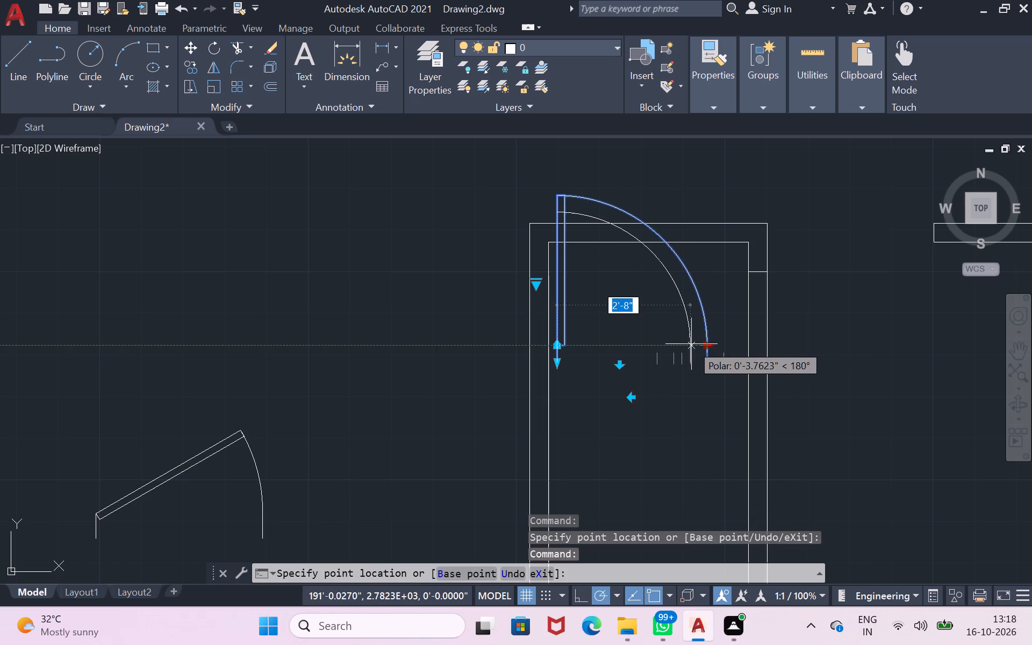
{"action": "left_click_drag", "start_coordinate": [691, 344], "coordinate": [677, 344]}
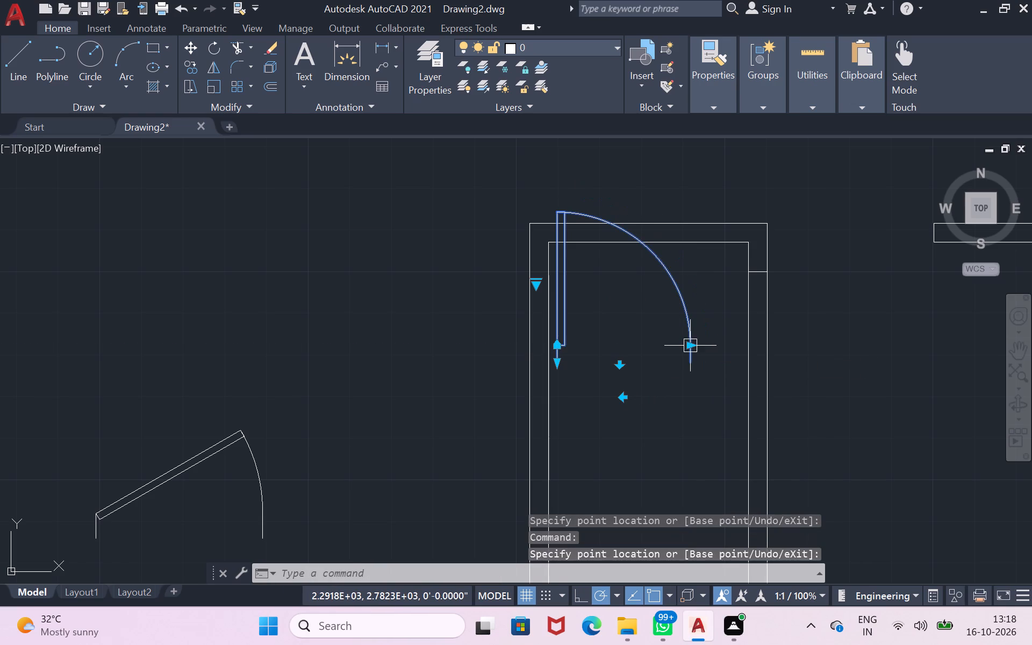
{"action": "left_click_drag", "start_coordinate": [689, 344], "coordinate": [678, 344]}
{"action": "left_click", "coordinate": [678, 344]}
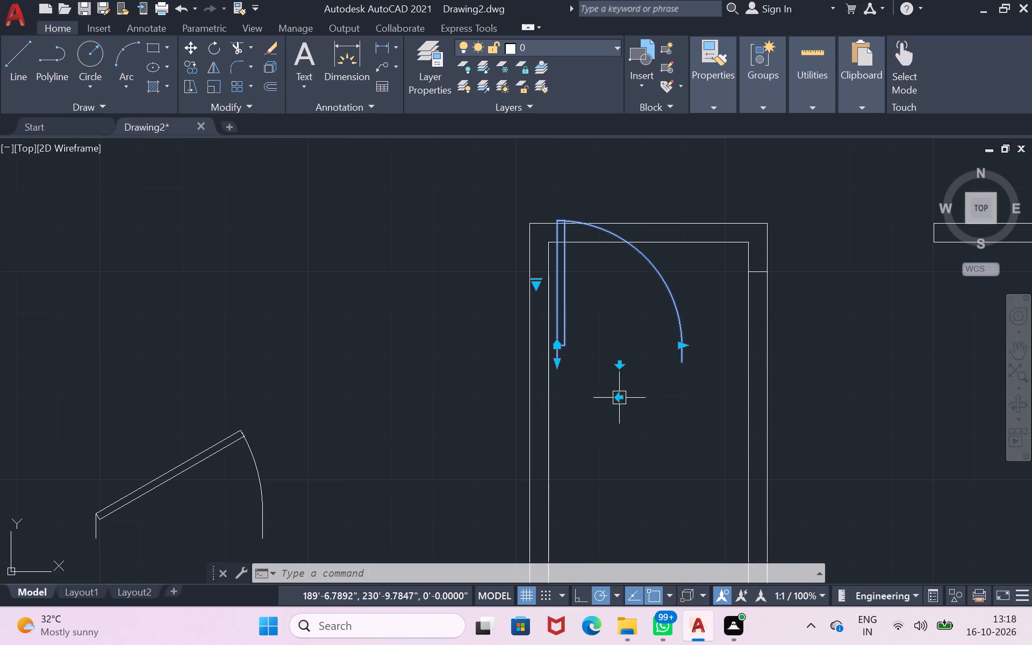
Flip the door inside the small room horizontally so its leaf hinges on the opposite side.
{"action": "left_click", "coordinate": [621, 397]}
Rotate the small room's door 90° counterclockwise about the point where its leaf crosses the room's inner top wall line.
{"action": "left_click", "coordinate": [685, 245]}
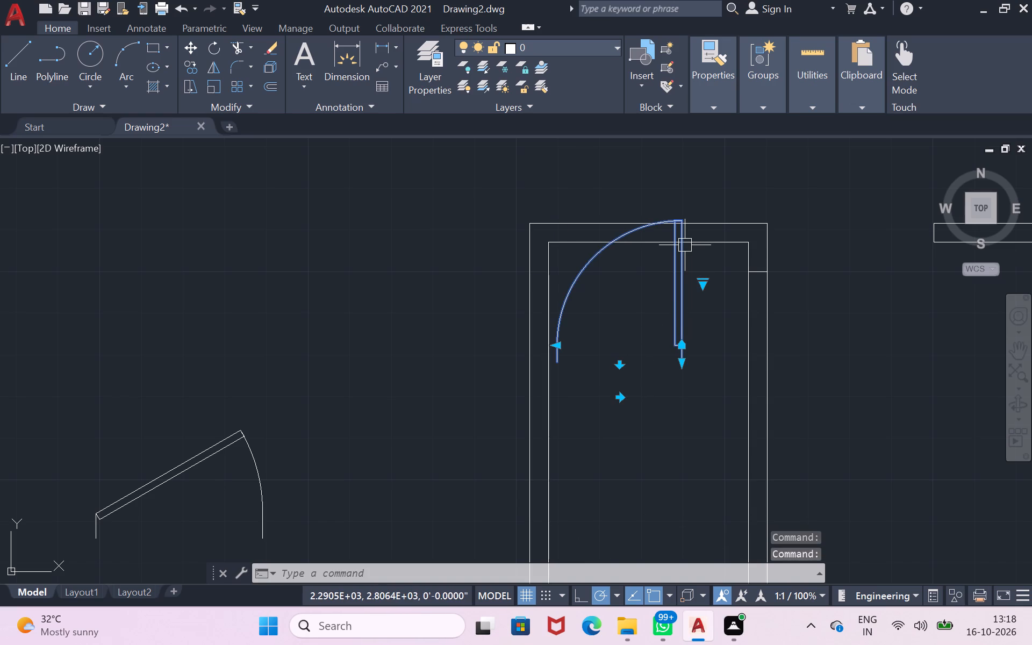
{"action": "type", "text": "ro"}
{"action": "key", "text": "Return"}
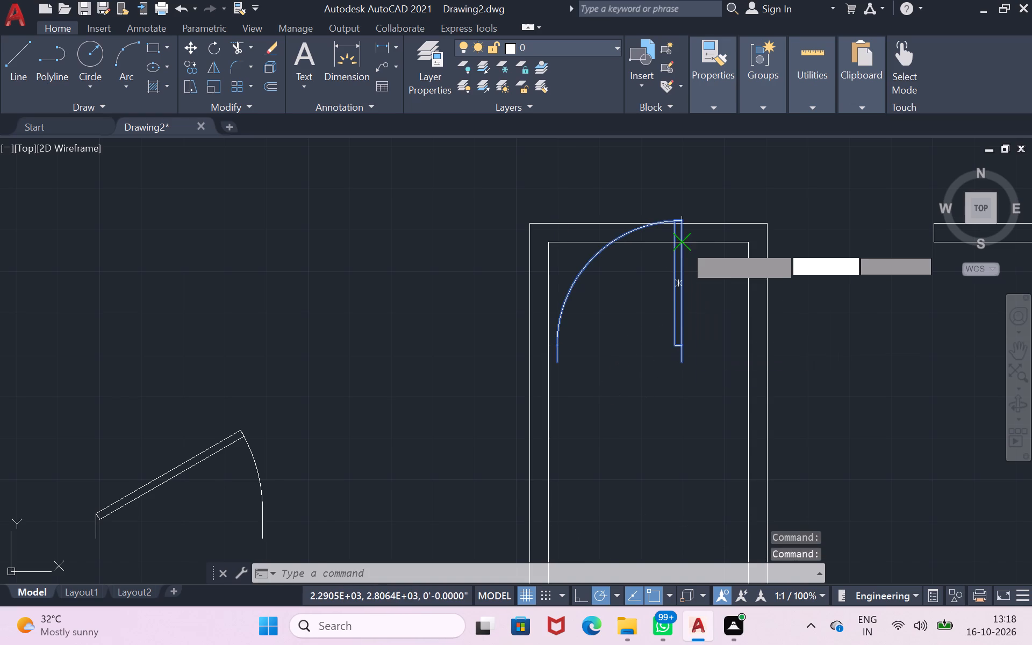
{"action": "left_click", "coordinate": [685, 245]}
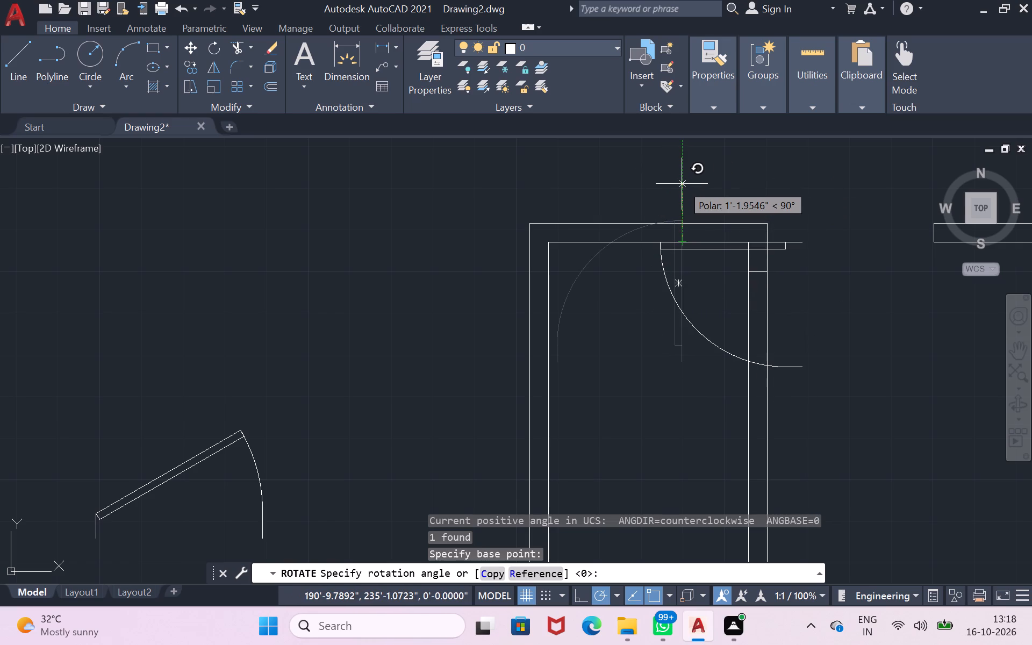
{"action": "left_click", "coordinate": [682, 184]}
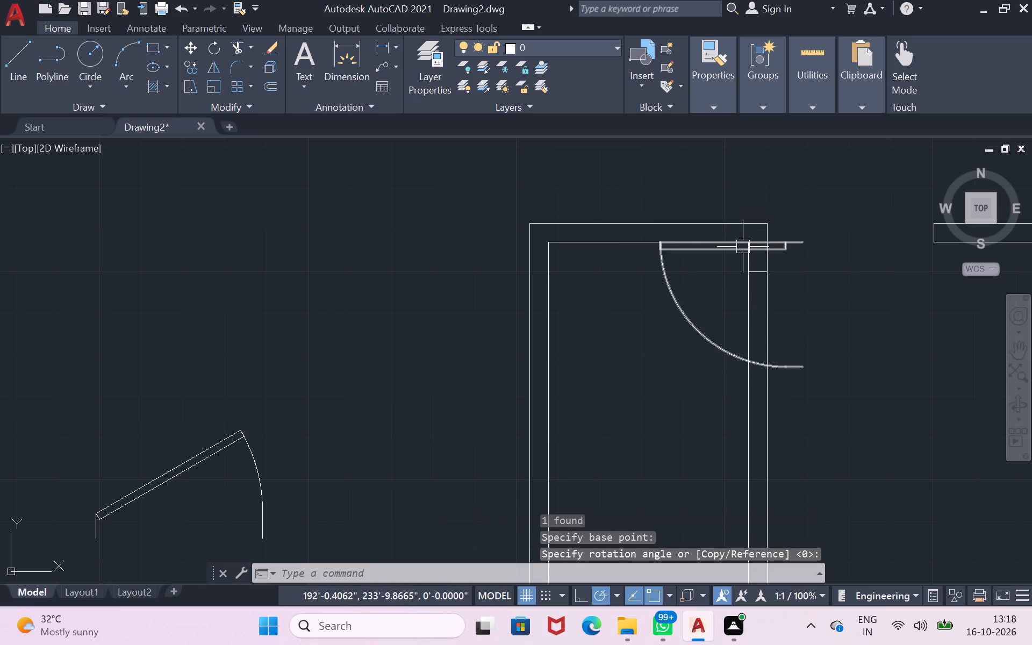
Move the rotated door so its leaf's hinge end meets the inner face of the right wall at the short cross line.
{"action": "left_click", "coordinate": [743, 247]}
{"action": "key", "text": "m"}
{"action": "key", "text": "Return"}
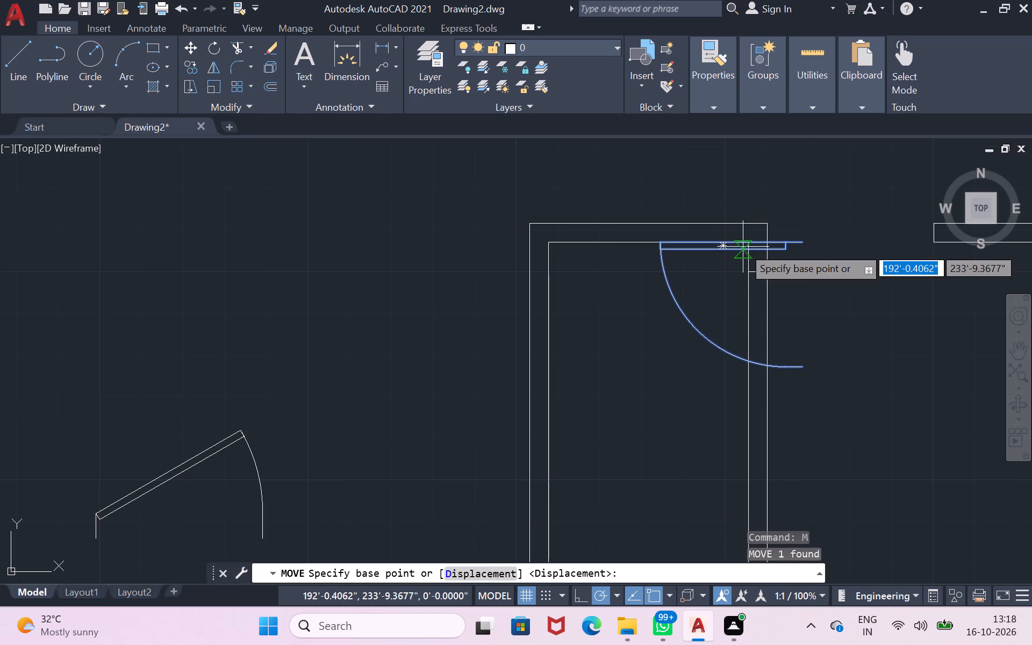
{"action": "left_click", "coordinate": [744, 246]}
{"action": "scroll", "coordinate": [727, 275], "scroll_direction": "up", "scroll_amount": 2}
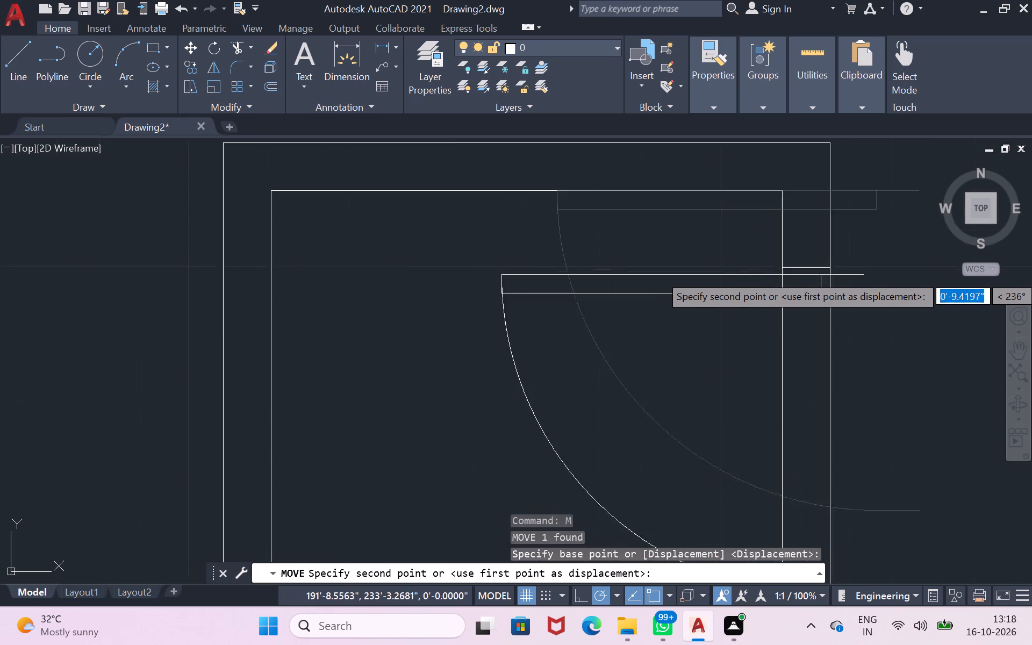
{"action": "scroll", "coordinate": [727, 275], "scroll_direction": "up", "scroll_amount": 1}
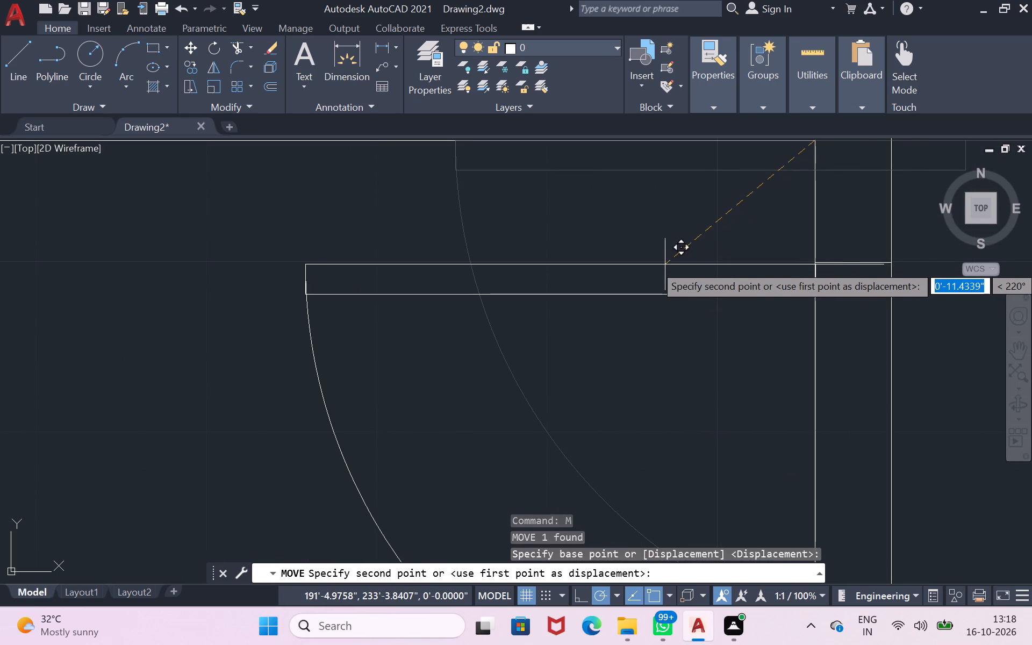
{"action": "scroll", "coordinate": [653, 266], "scroll_direction": "up", "scroll_amount": 2}
{"action": "scroll", "coordinate": [650, 277], "scroll_direction": "down", "scroll_amount": 4}
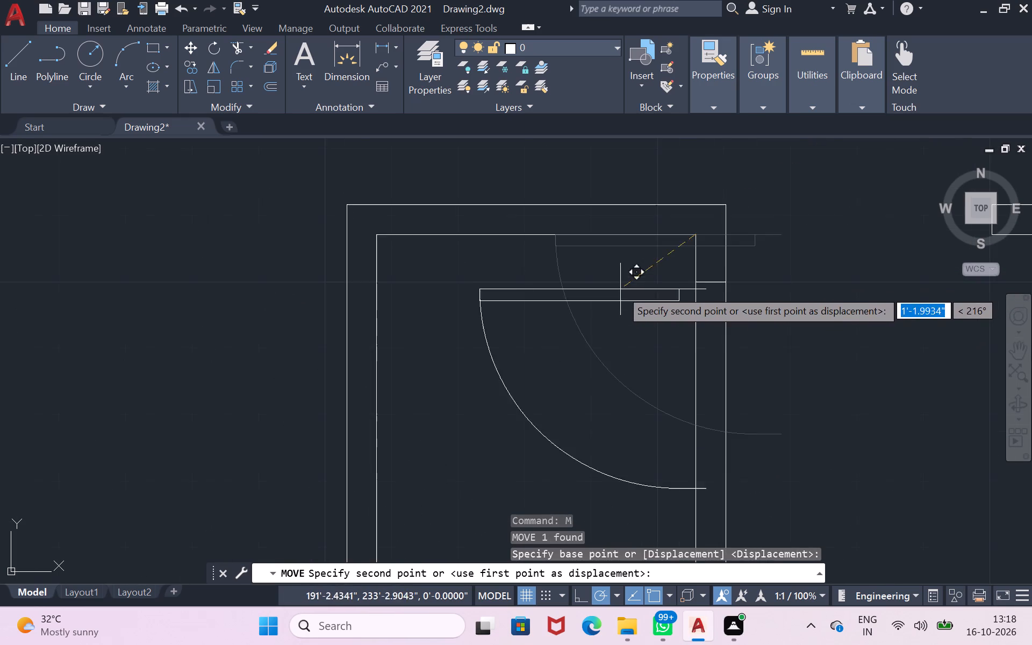
{"action": "scroll", "coordinate": [696, 319], "scroll_direction": "up", "scroll_amount": 3}
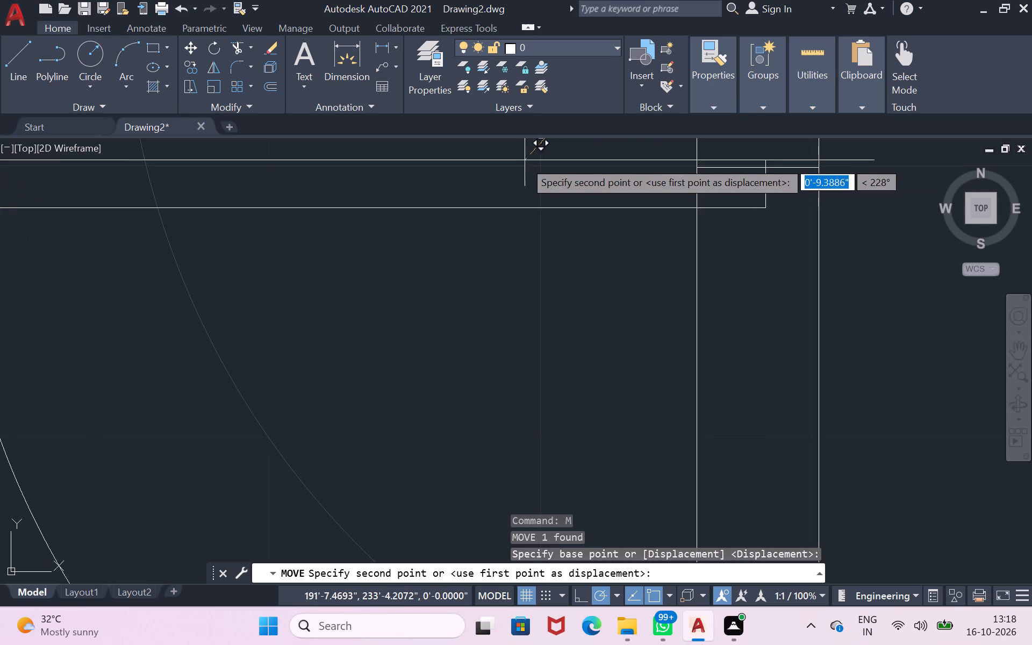
{"action": "left_click", "coordinate": [456, 167]}
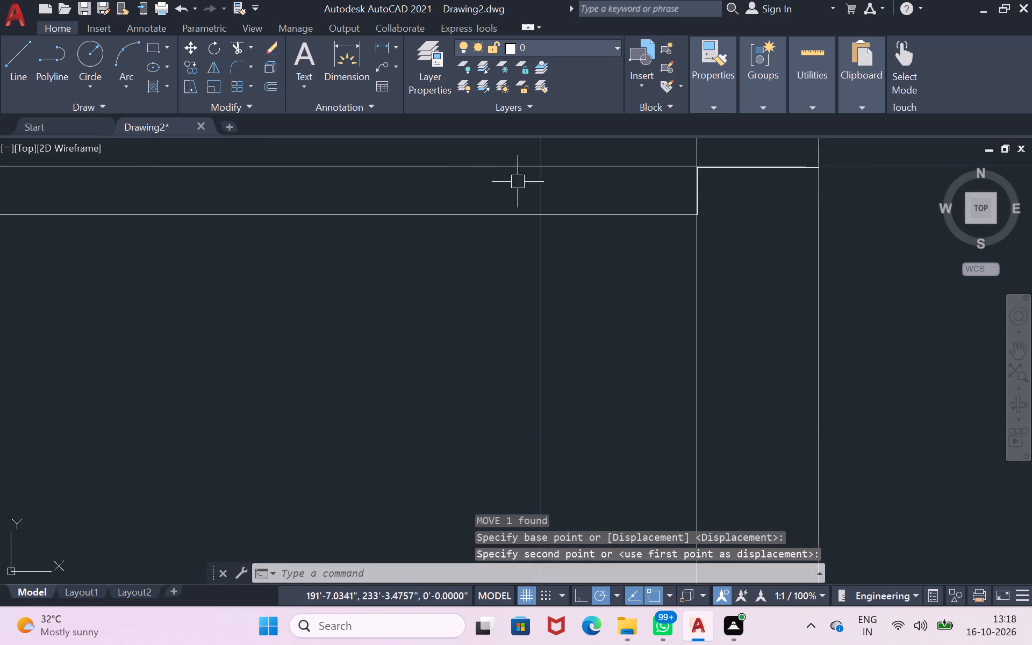
Delete the short cross line between the right wall's two faces at the door's upper edge.
{"action": "left_click", "coordinate": [816, 167]}
{"action": "key", "text": "Delete"}
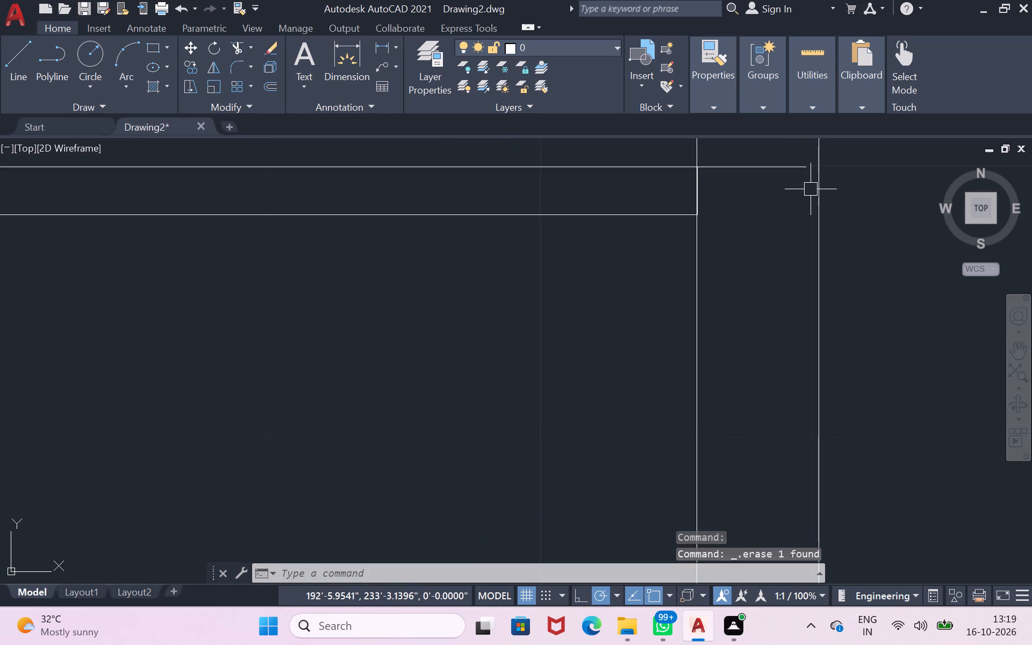
Draw a short line from the end of the door's upper jamb to the outer face of the right wall.
{"action": "scroll", "coordinate": [805, 180], "scroll_direction": "up", "scroll_amount": 1}
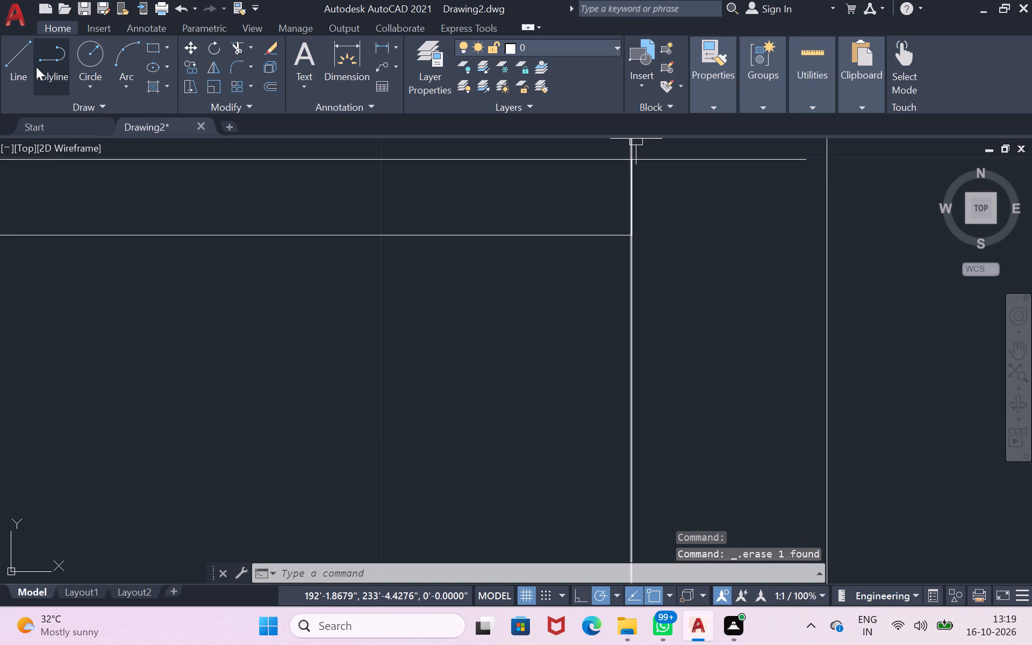
{"action": "left_click", "coordinate": [21, 65]}
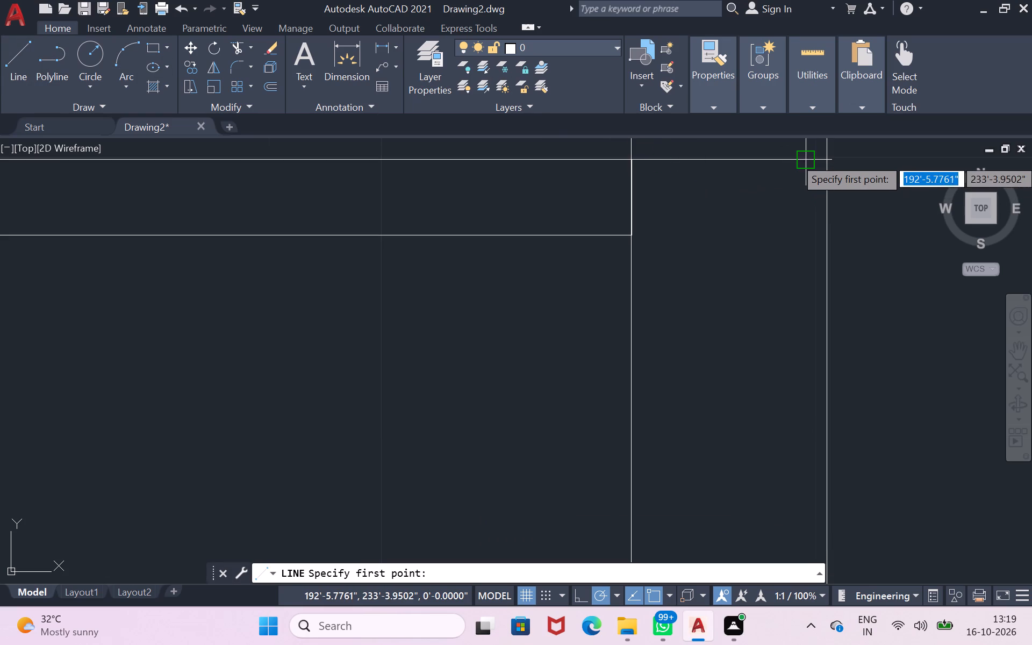
{"action": "left_click", "coordinate": [806, 157]}
{"action": "left_click", "coordinate": [830, 160]}
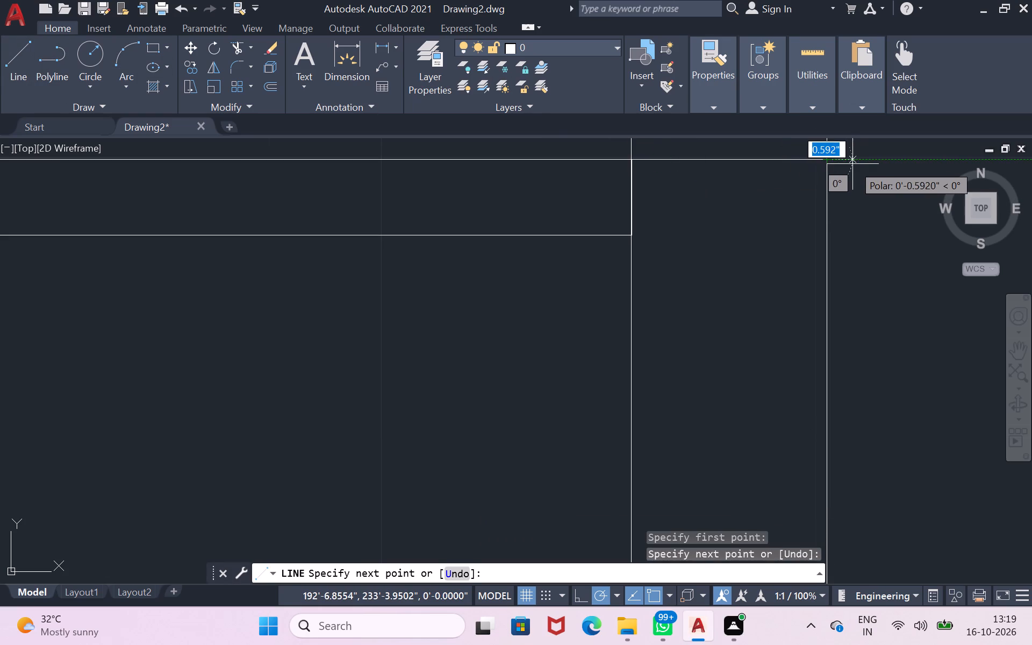
{"action": "key", "text": "Return"}
Draw a line about 0.49" long from the end of the door's lower jamb to the outer face of the right wall.
{"action": "scroll", "coordinate": [862, 225], "scroll_direction": "down", "scroll_amount": 4}
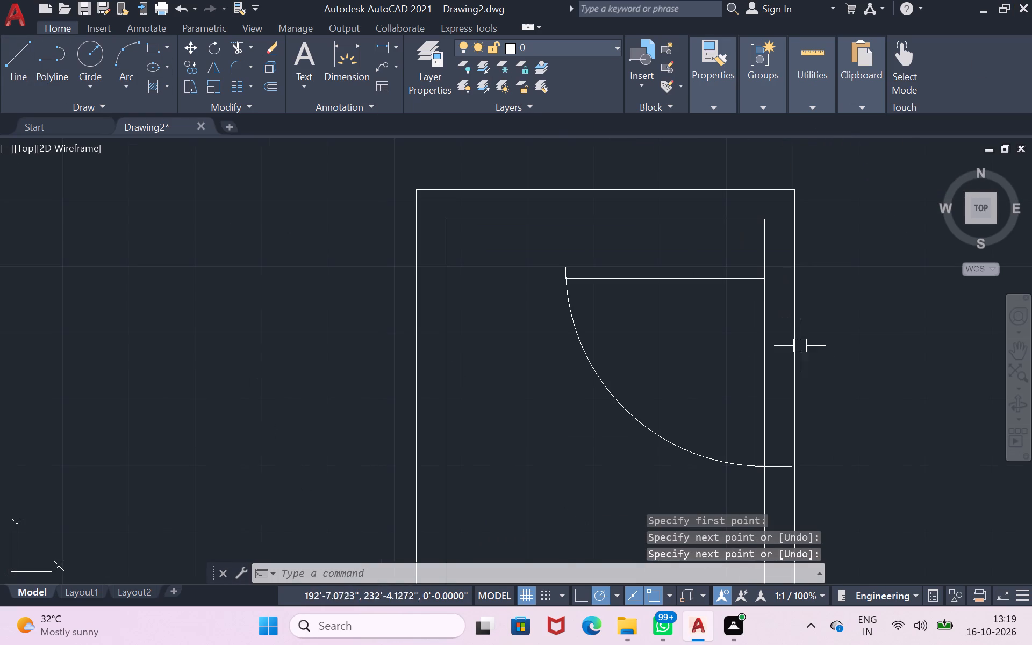
{"action": "scroll", "coordinate": [801, 484], "scroll_direction": "up", "scroll_amount": 6}
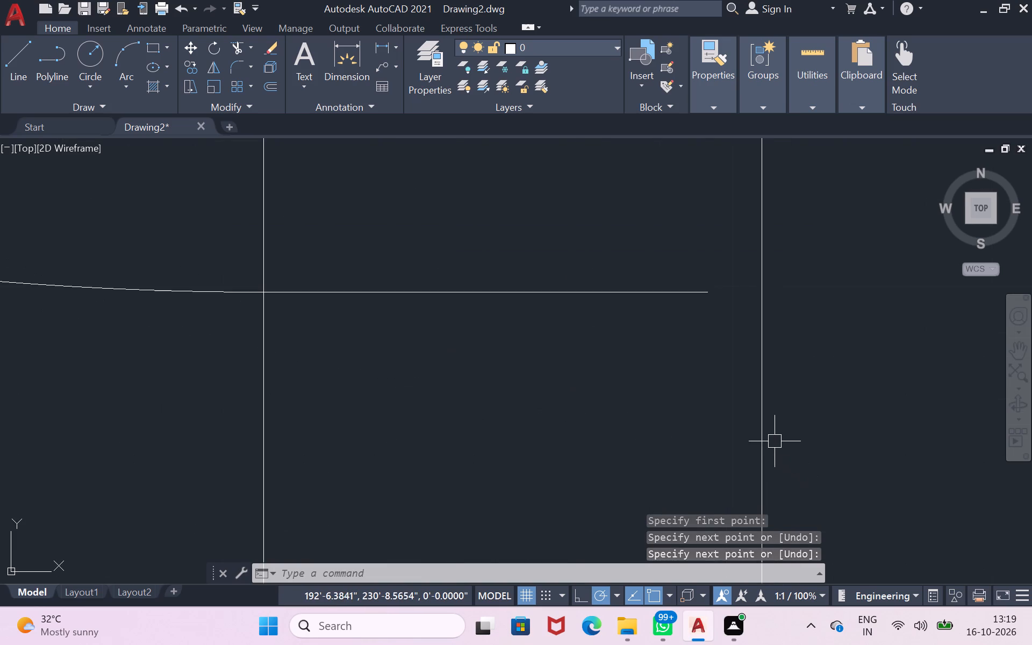
{"action": "key", "text": "l"}
{"action": "key", "text": "Return"}
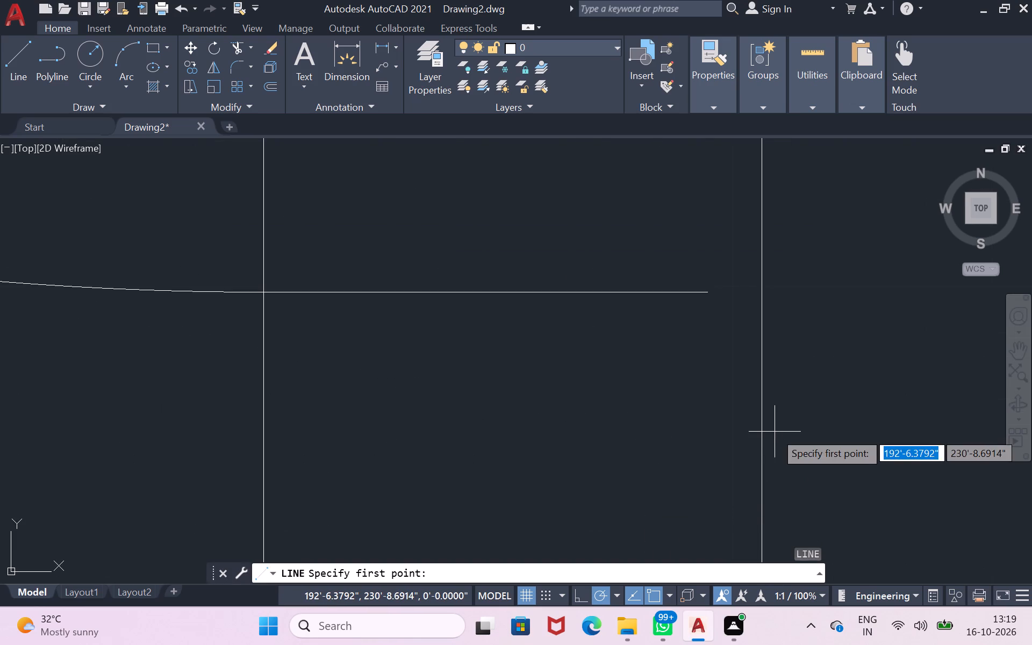
{"action": "left_click", "coordinate": [709, 289]}
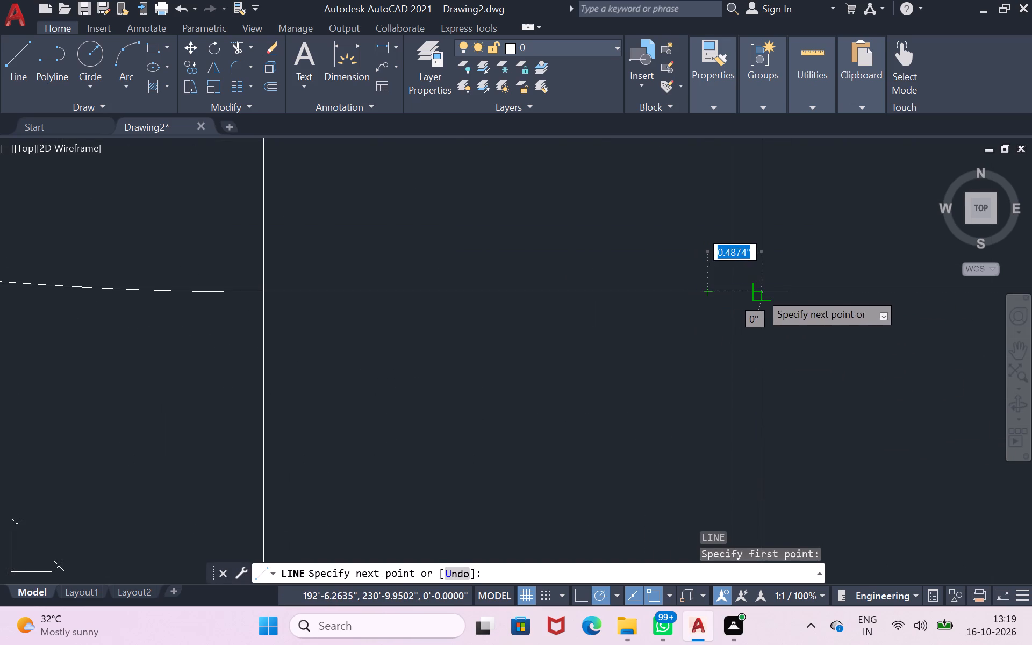
{"action": "left_click", "coordinate": [770, 292]}
{"action": "key", "text": "Return"}
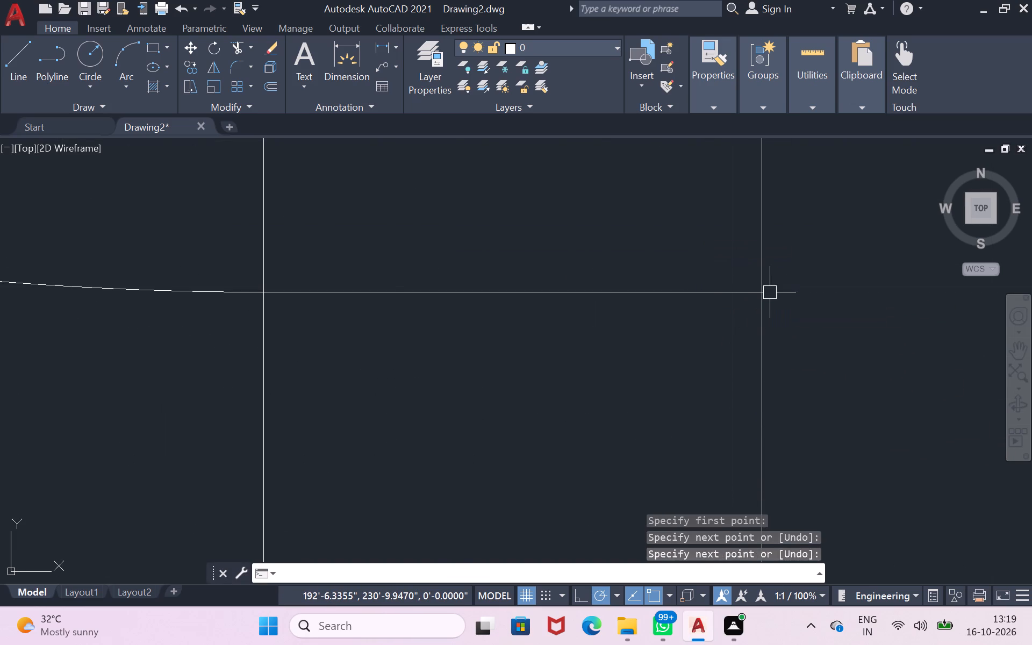
Trim the right wall's inner line between the two jambs of the small room's door.
{"action": "scroll", "coordinate": [770, 292], "scroll_direction": "down", "scroll_amount": 9}
{"action": "scroll", "coordinate": [789, 224], "scroll_direction": "up", "scroll_amount": 1}
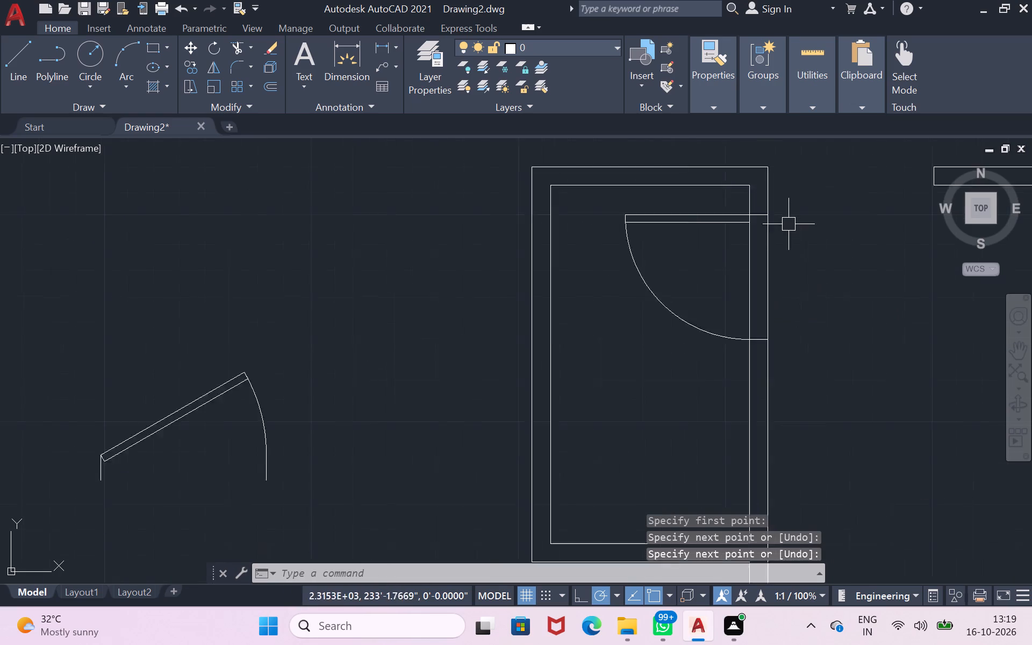
{"action": "scroll", "coordinate": [789, 224], "scroll_direction": "up", "scroll_amount": 2}
{"action": "left_click", "coordinate": [234, 50]}
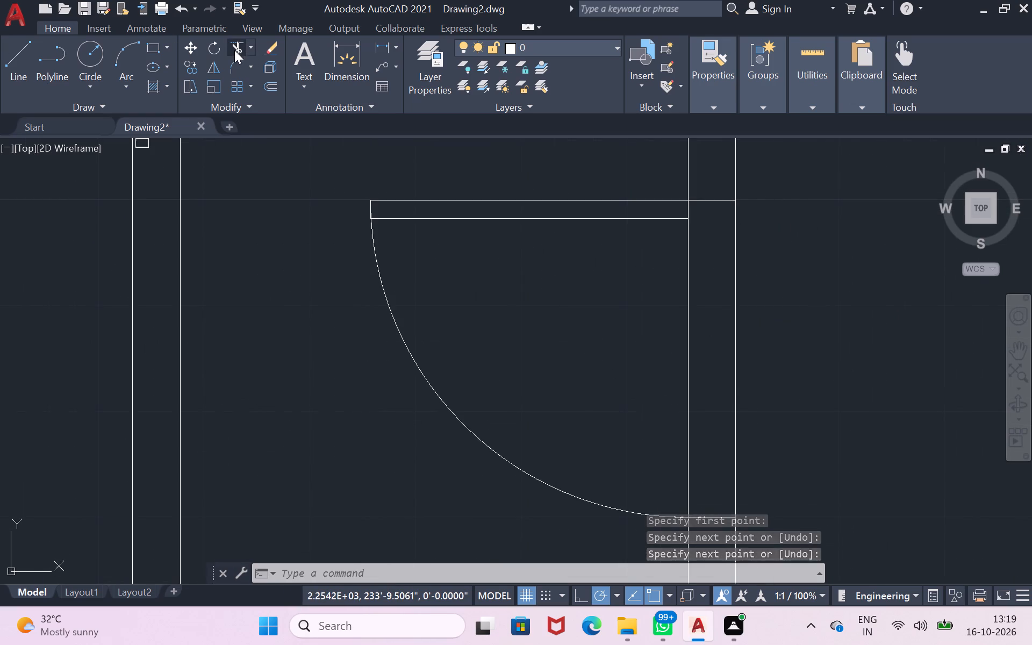
{"action": "left_click", "coordinate": [688, 357]}
{"action": "scroll", "coordinate": [678, 361], "scroll_direction": "down", "scroll_amount": 2}
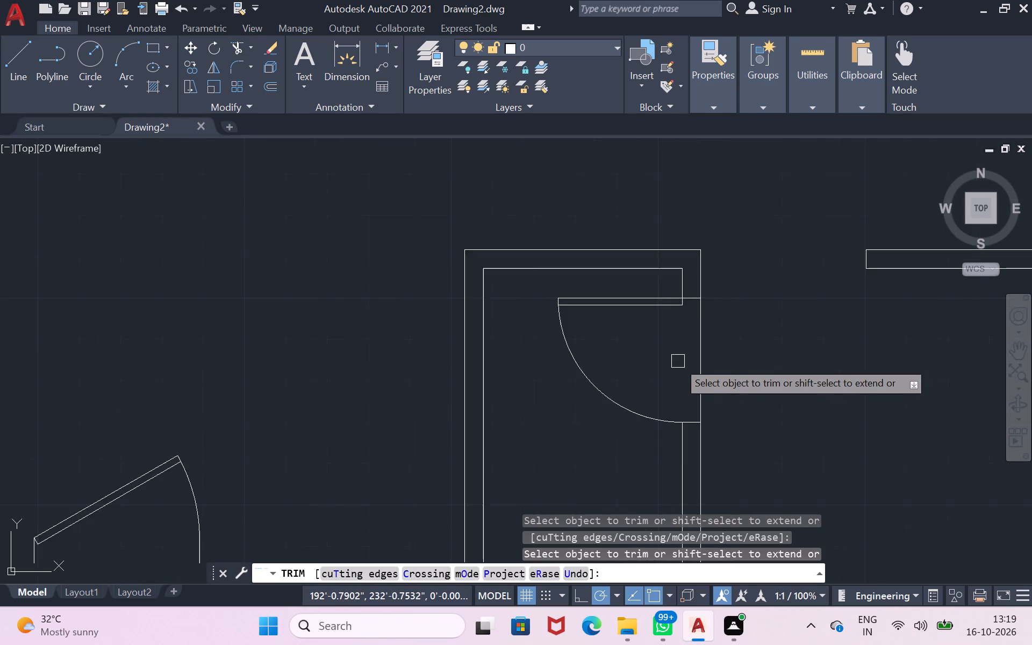
{"action": "scroll", "coordinate": [678, 361], "scroll_direction": "down", "scroll_amount": 1}
{"action": "scroll", "coordinate": [682, 450], "scroll_direction": "down", "scroll_amount": 2}
{"action": "scroll", "coordinate": [693, 491], "scroll_direction": "up", "scroll_amount": 2}
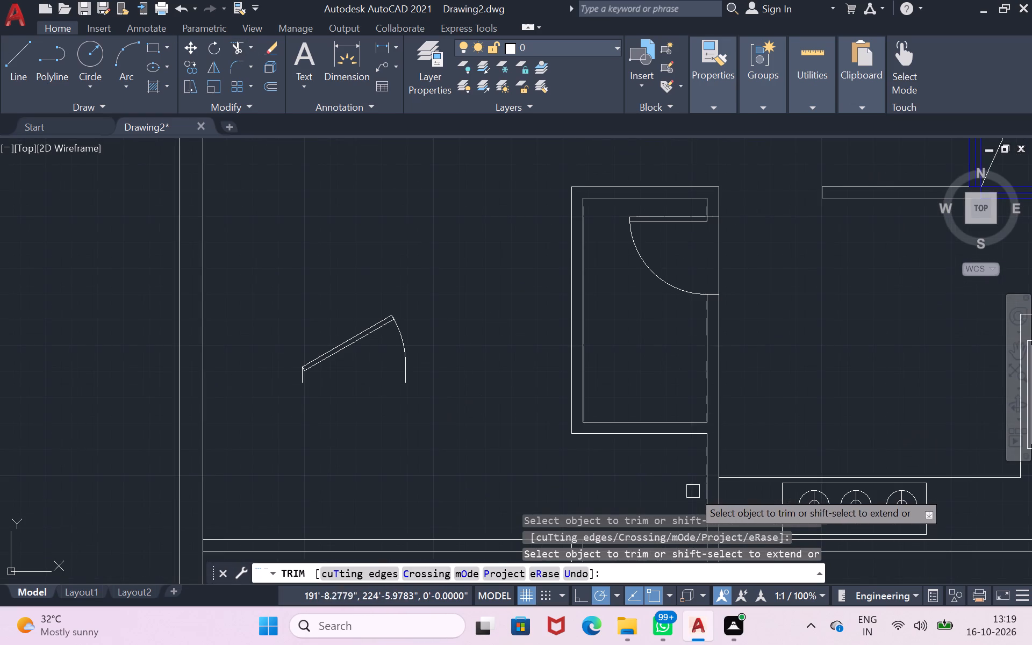
{"action": "scroll", "coordinate": [449, 309], "scroll_direction": "down", "scroll_amount": 2}
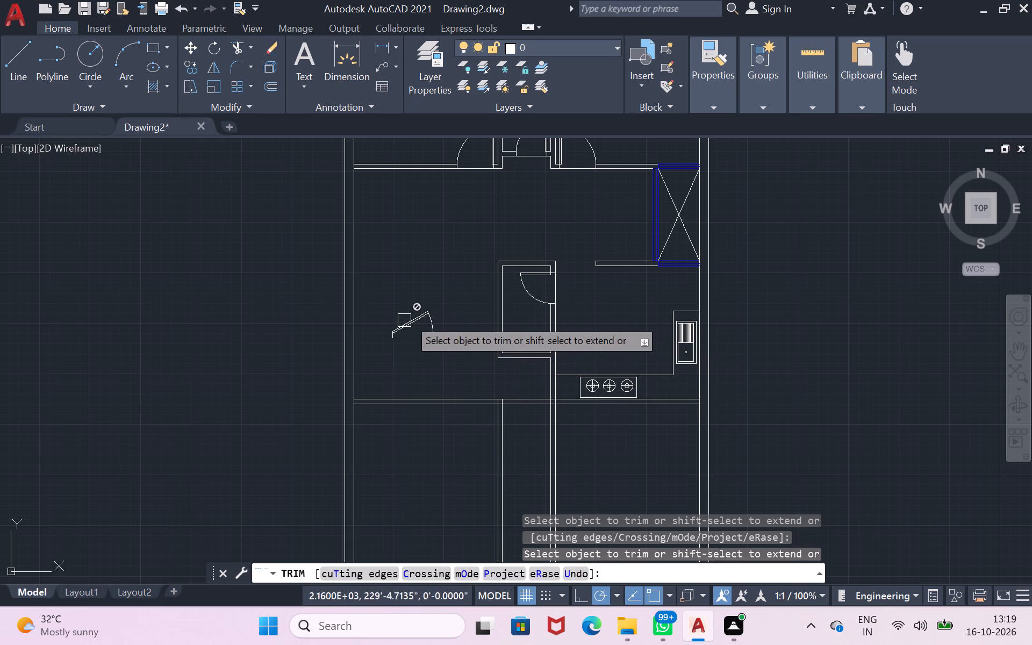
{"action": "key", "text": "Escape"}
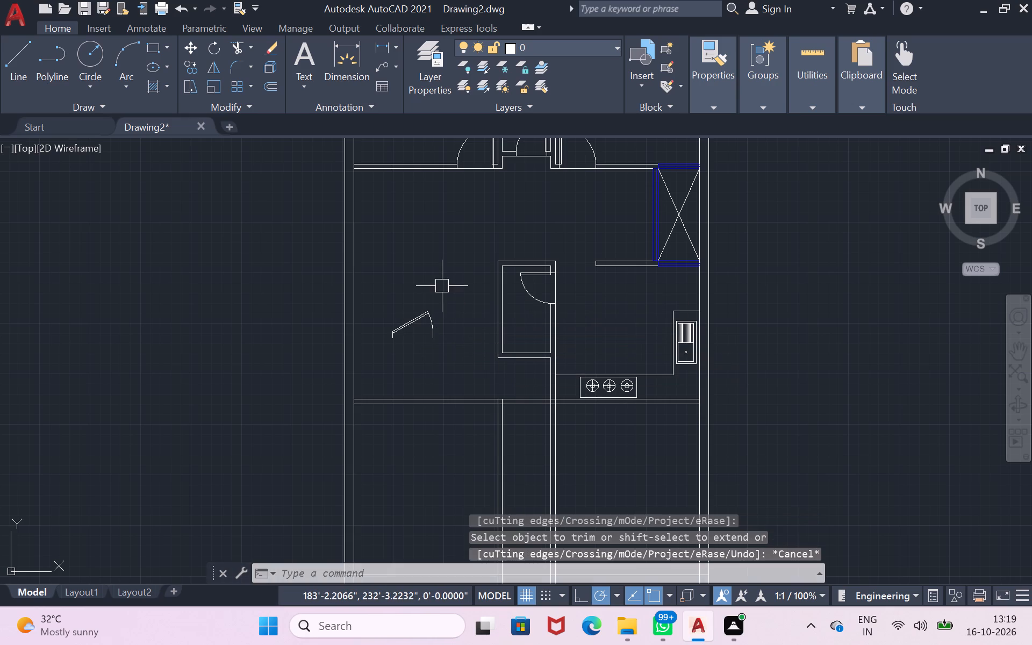
Set the door in the open area outside the small room to Open 90º.
{"action": "left_click", "coordinate": [415, 322]}
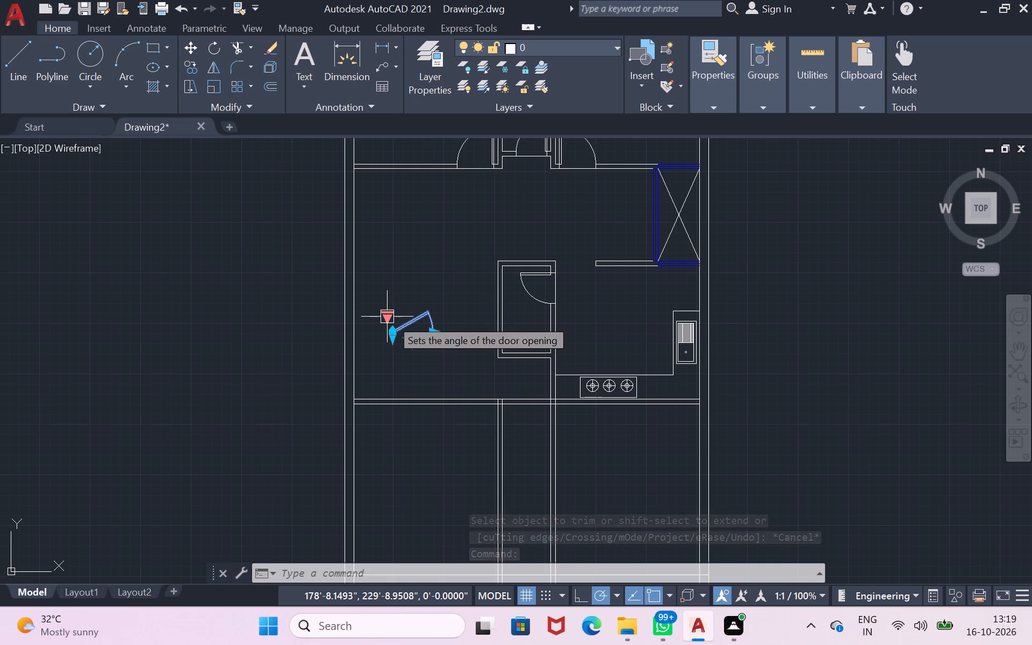
{"action": "left_click", "coordinate": [391, 319]}
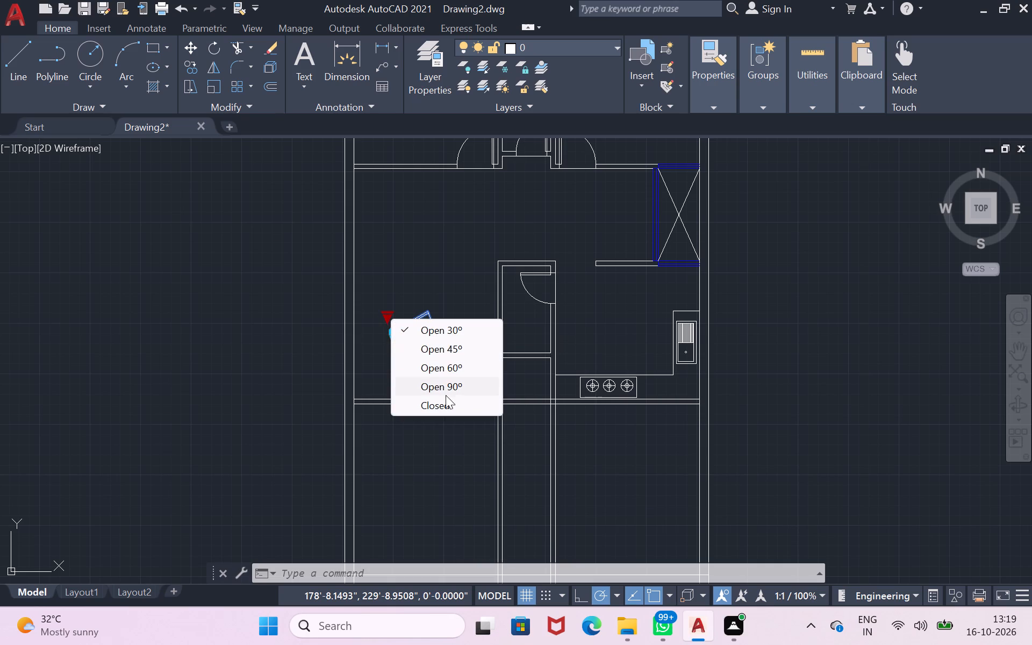
{"action": "left_click", "coordinate": [446, 395]}
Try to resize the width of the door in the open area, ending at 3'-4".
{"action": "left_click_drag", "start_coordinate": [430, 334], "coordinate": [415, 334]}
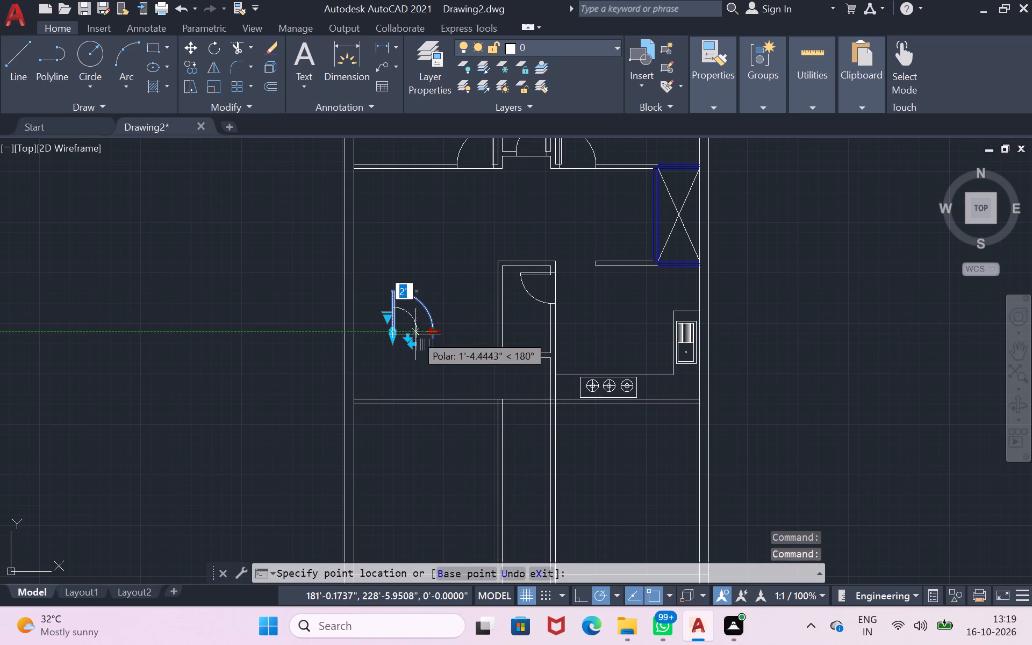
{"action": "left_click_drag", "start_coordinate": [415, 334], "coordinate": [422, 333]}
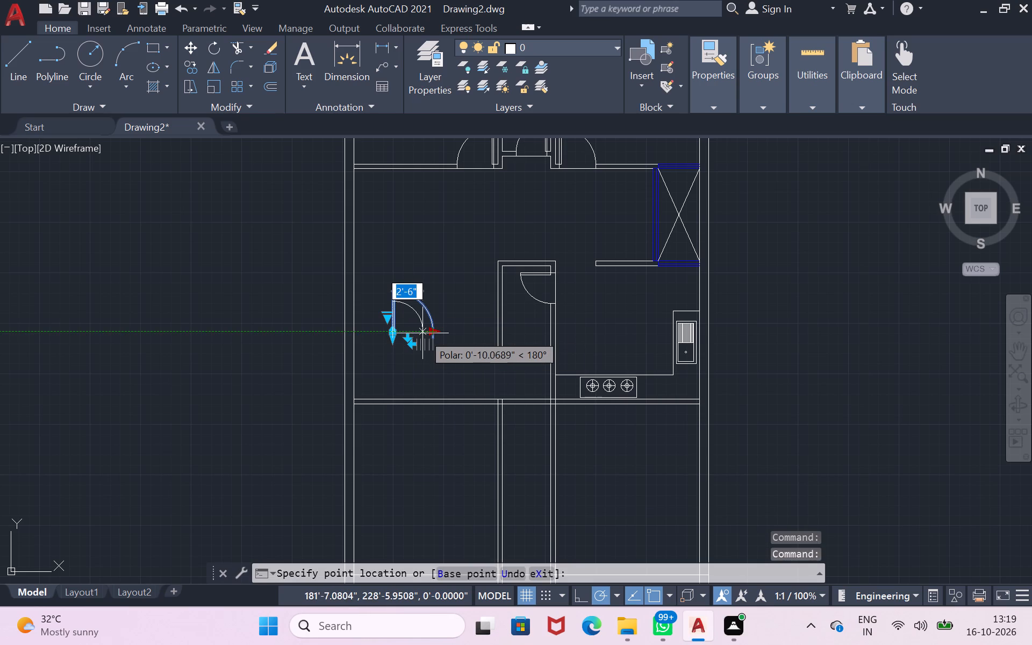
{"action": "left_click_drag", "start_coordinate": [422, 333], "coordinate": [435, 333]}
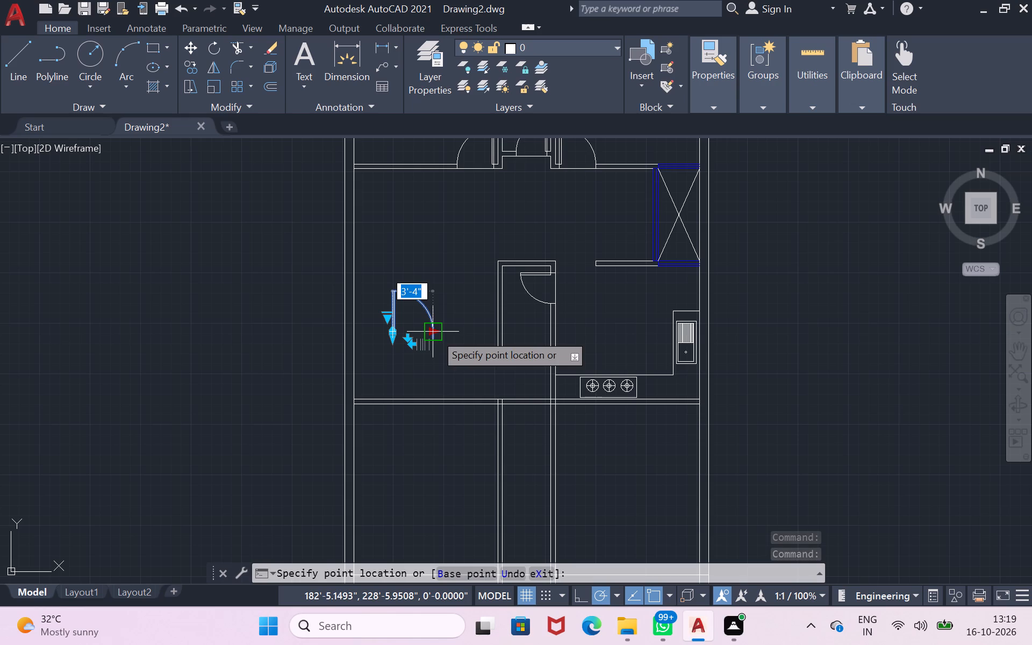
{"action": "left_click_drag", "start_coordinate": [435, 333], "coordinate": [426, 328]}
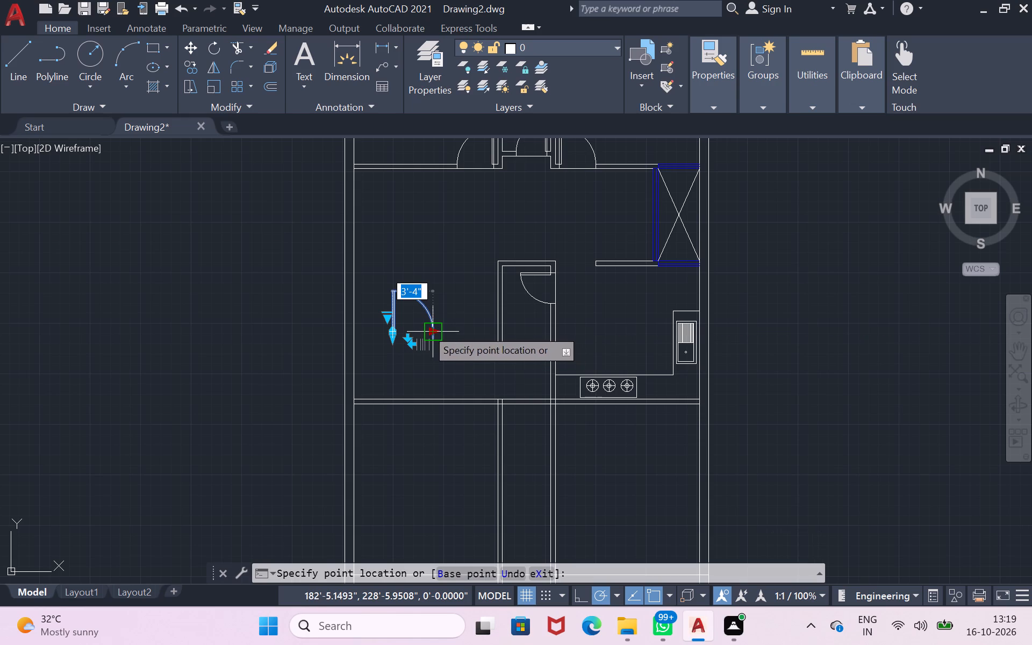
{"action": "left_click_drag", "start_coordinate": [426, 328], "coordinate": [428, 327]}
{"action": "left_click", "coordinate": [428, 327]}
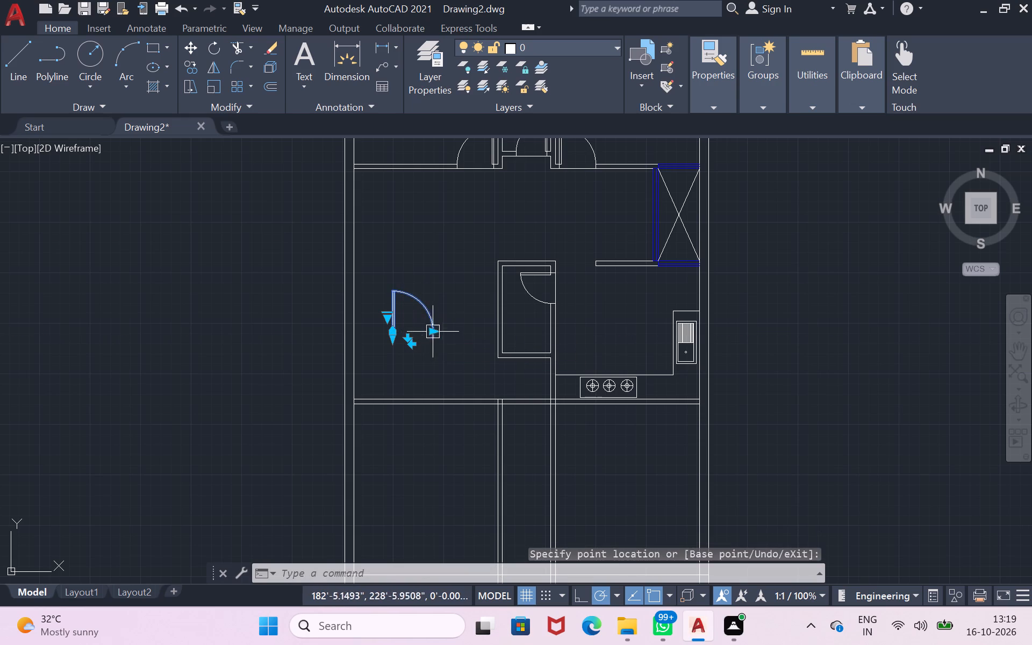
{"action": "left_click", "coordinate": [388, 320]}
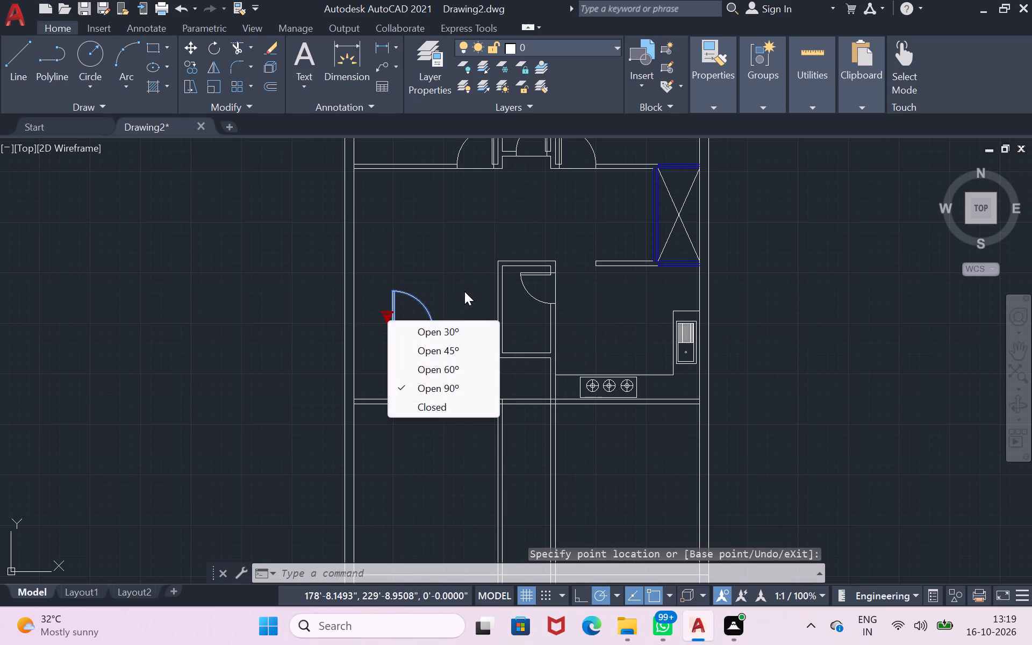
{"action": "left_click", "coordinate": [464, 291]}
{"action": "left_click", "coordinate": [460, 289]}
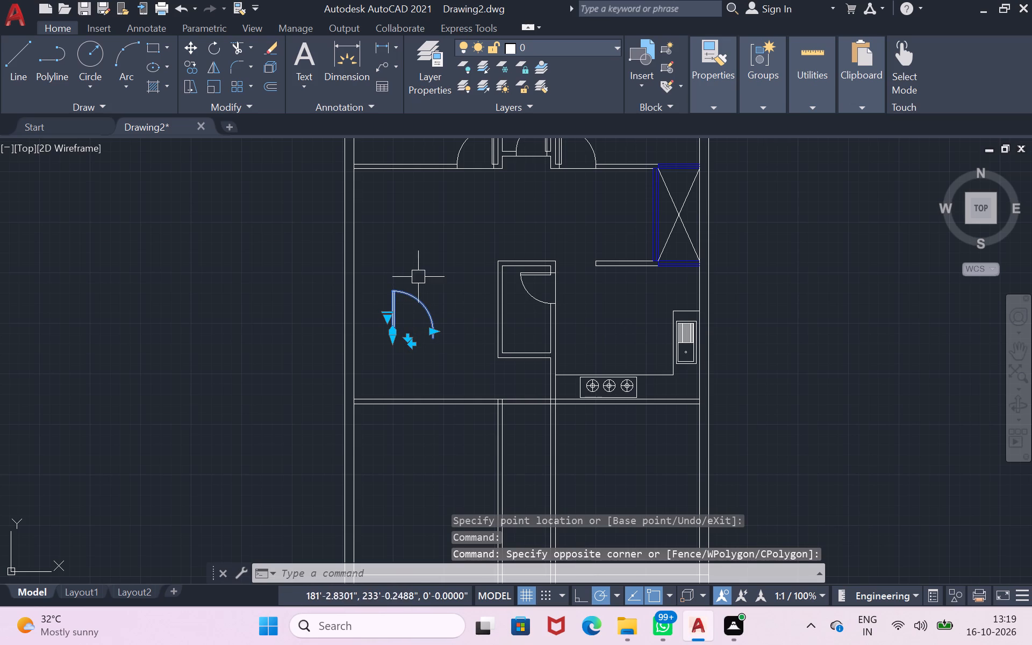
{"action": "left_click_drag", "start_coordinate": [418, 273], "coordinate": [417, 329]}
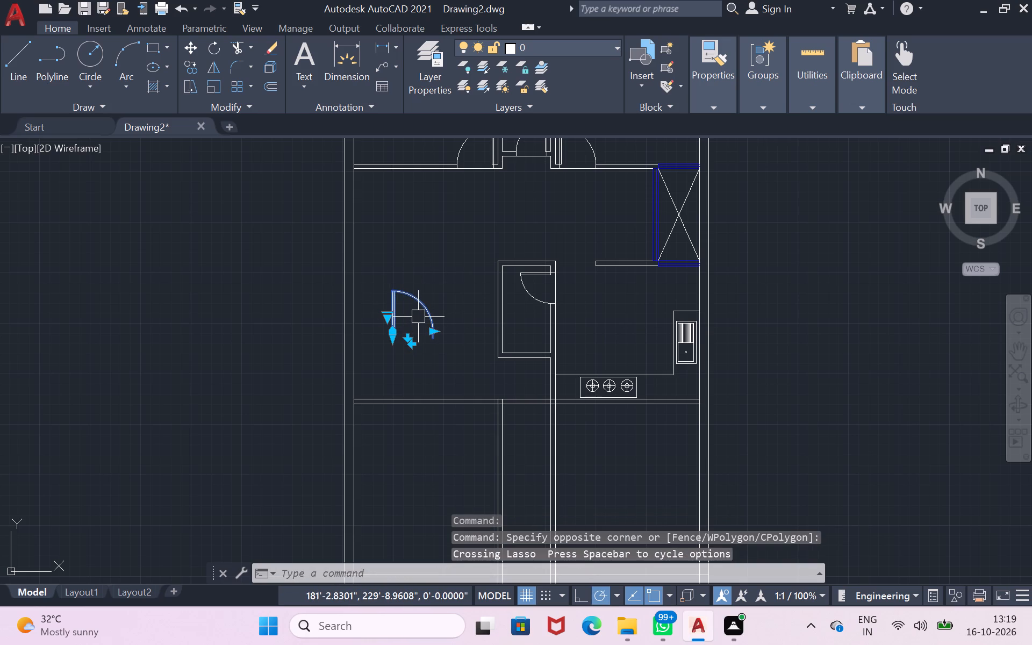
Rotate the door in the open area by 90°.
{"action": "type", "text": "ro"}
{"action": "key", "text": "Return"}
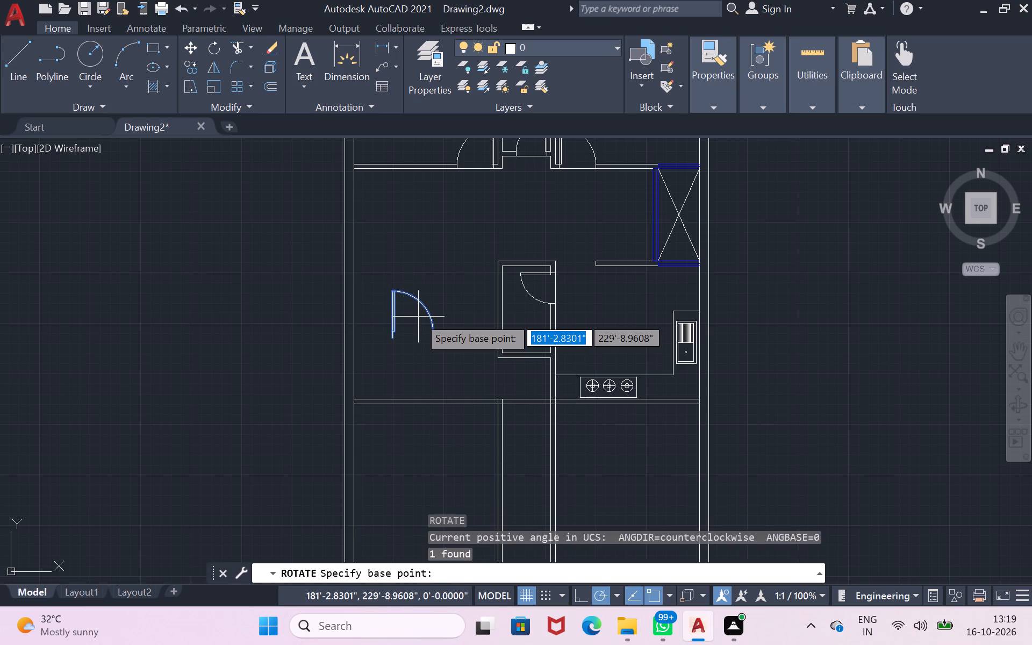
{"action": "left_click", "coordinate": [418, 317]}
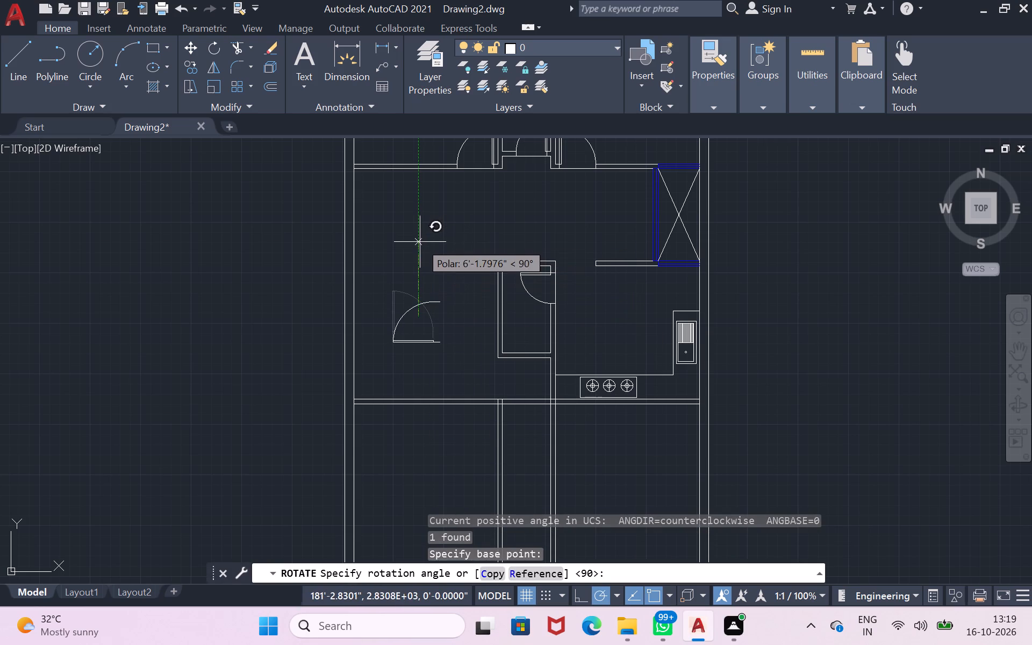
{"action": "left_click", "coordinate": [420, 242]}
Move the rotated door just above the horizontal wall, beside the gap below the small room.
{"action": "left_click", "coordinate": [421, 336]}
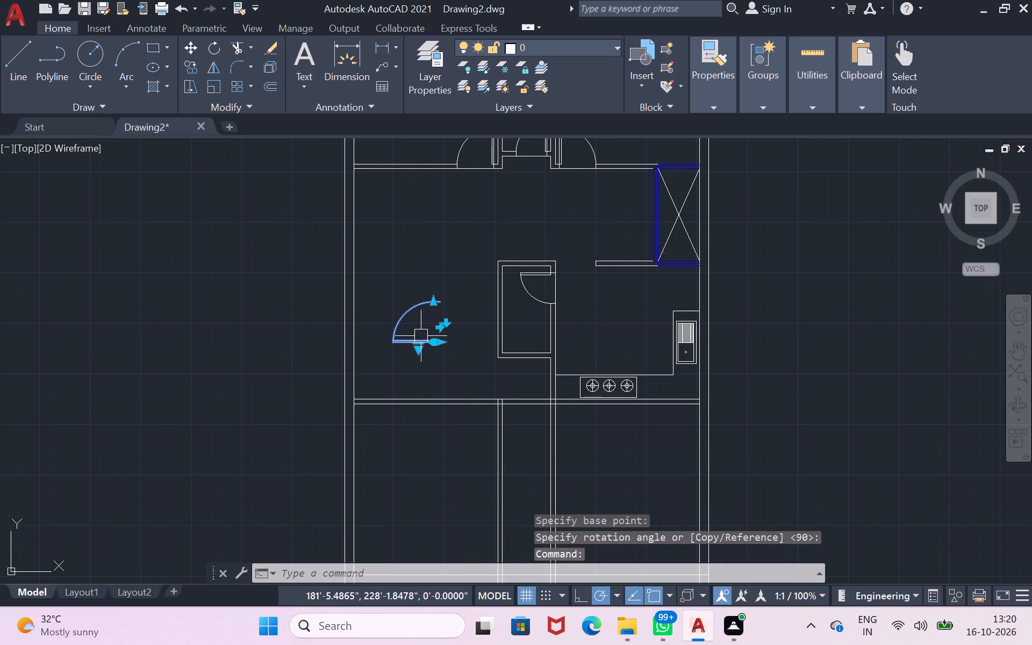
{"action": "key", "text": "m"}
{"action": "key", "text": "Return"}
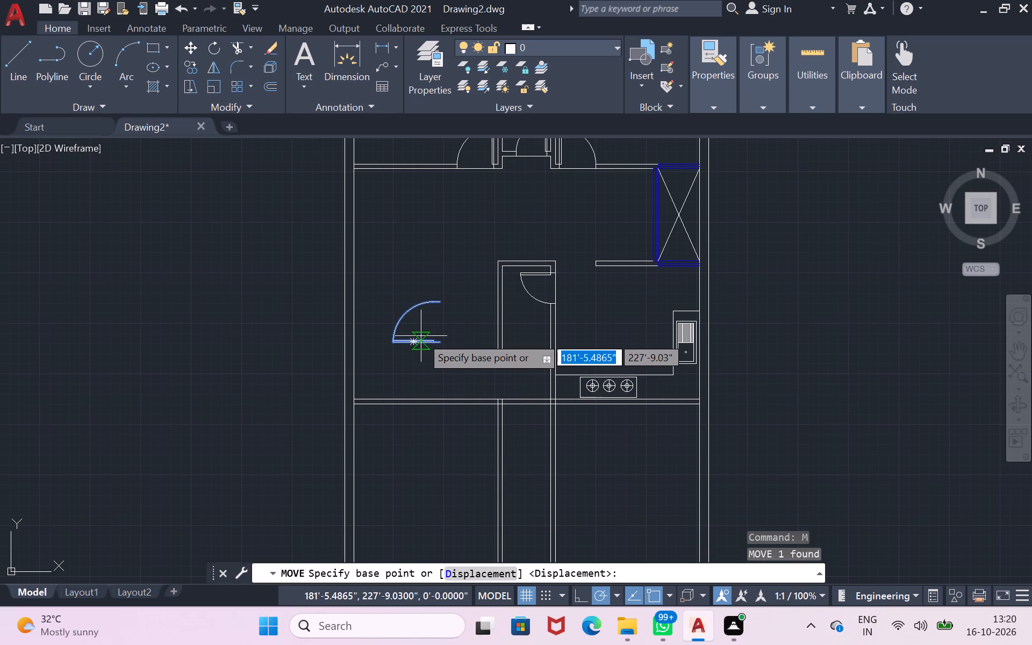
{"action": "left_click", "coordinate": [421, 336]}
{"action": "scroll", "coordinate": [574, 445], "scroll_direction": "up", "scroll_amount": 3}
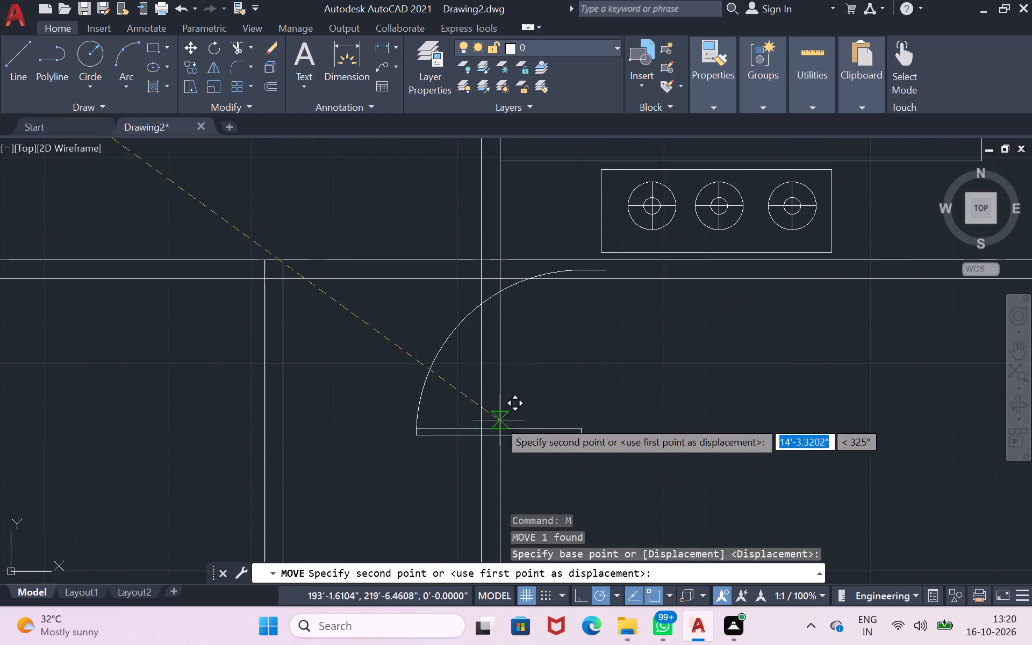
{"action": "scroll", "coordinate": [472, 416], "scroll_direction": "down", "scroll_amount": 2}
{"action": "scroll", "coordinate": [395, 349], "scroll_direction": "up", "scroll_amount": 2}
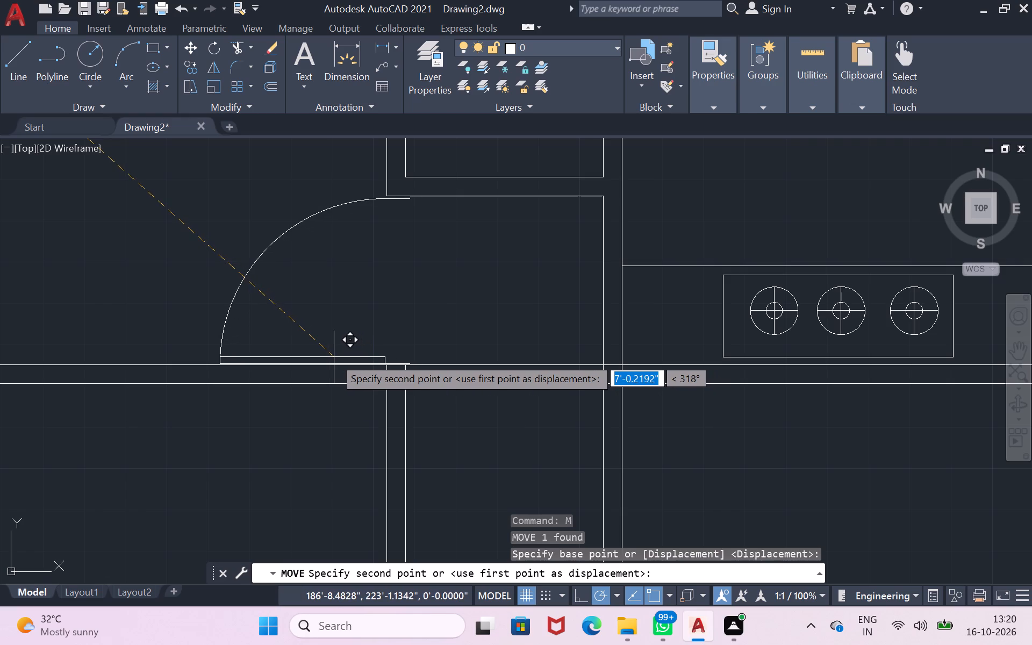
{"action": "scroll", "coordinate": [334, 357], "scroll_direction": "up", "scroll_amount": 2}
{"action": "scroll", "coordinate": [300, 349], "scroll_direction": "down", "scroll_amount": 2}
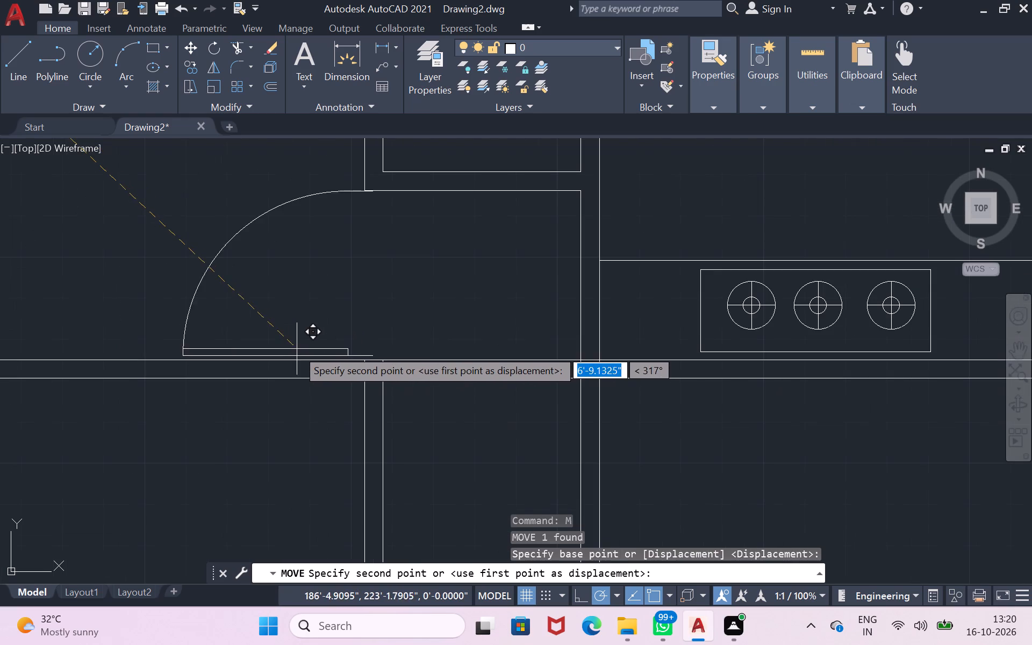
{"action": "left_click", "coordinate": [248, 328]}
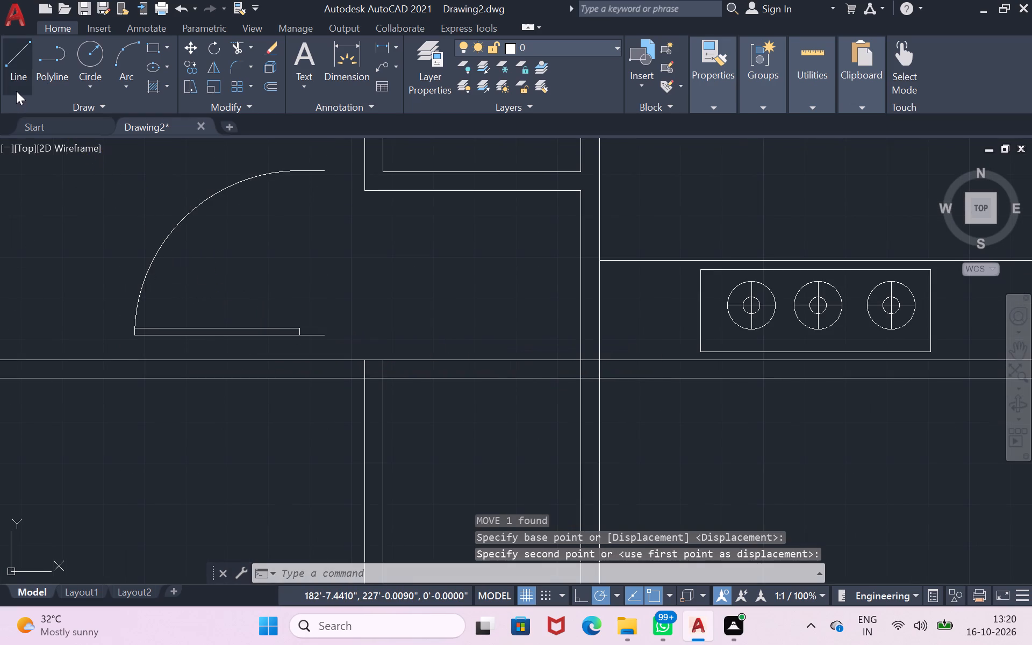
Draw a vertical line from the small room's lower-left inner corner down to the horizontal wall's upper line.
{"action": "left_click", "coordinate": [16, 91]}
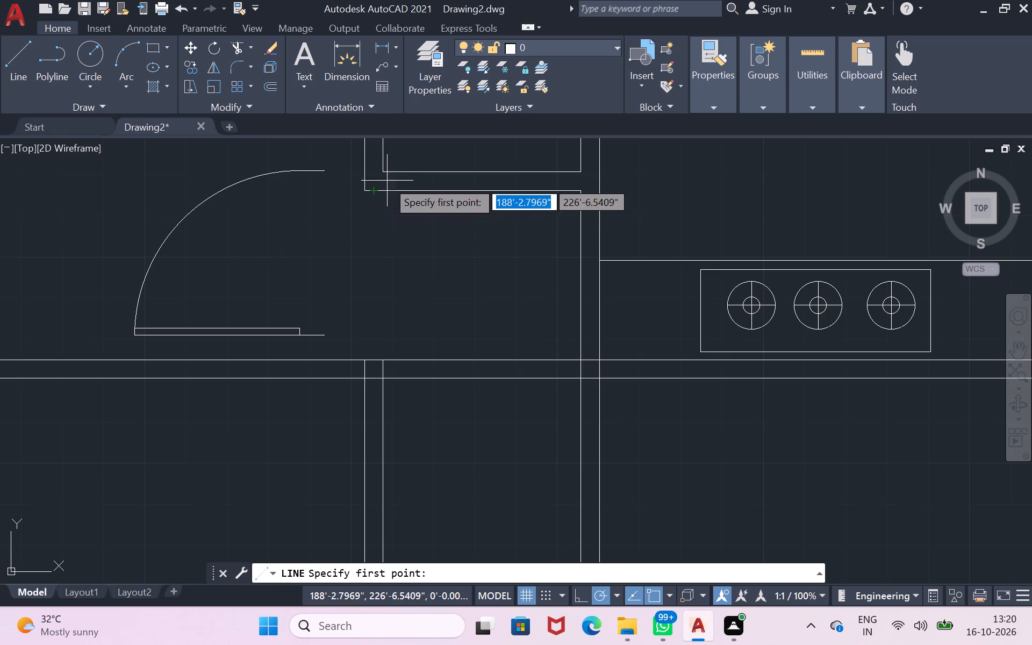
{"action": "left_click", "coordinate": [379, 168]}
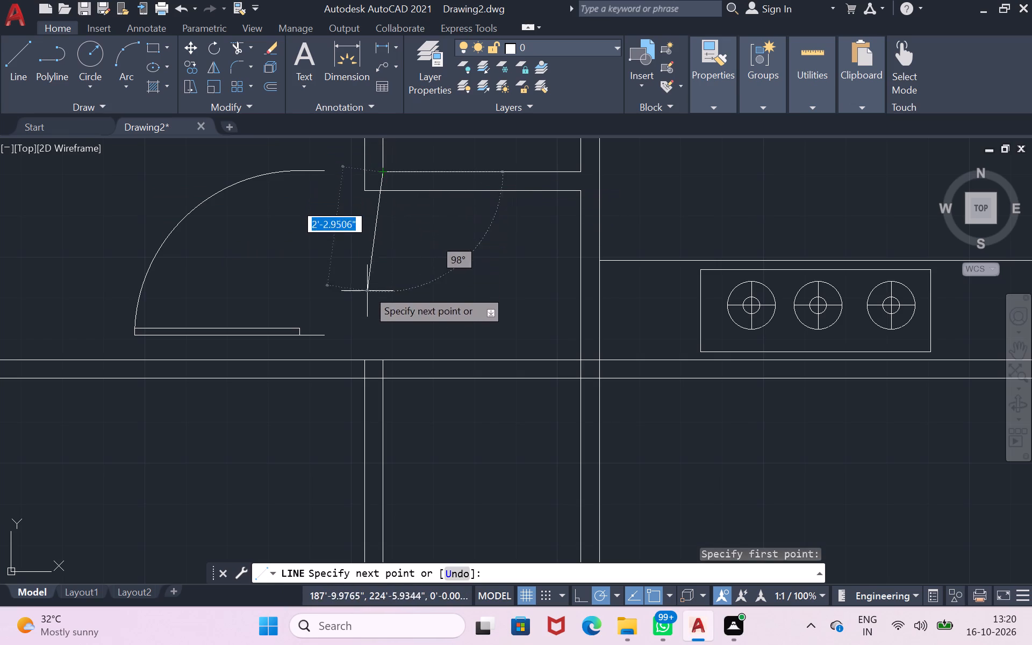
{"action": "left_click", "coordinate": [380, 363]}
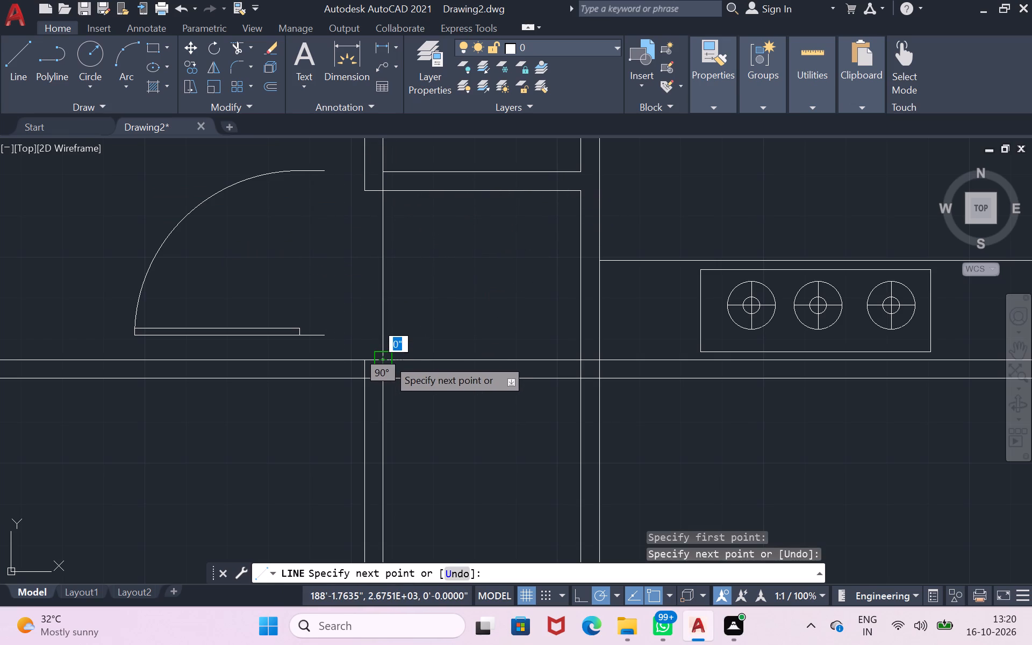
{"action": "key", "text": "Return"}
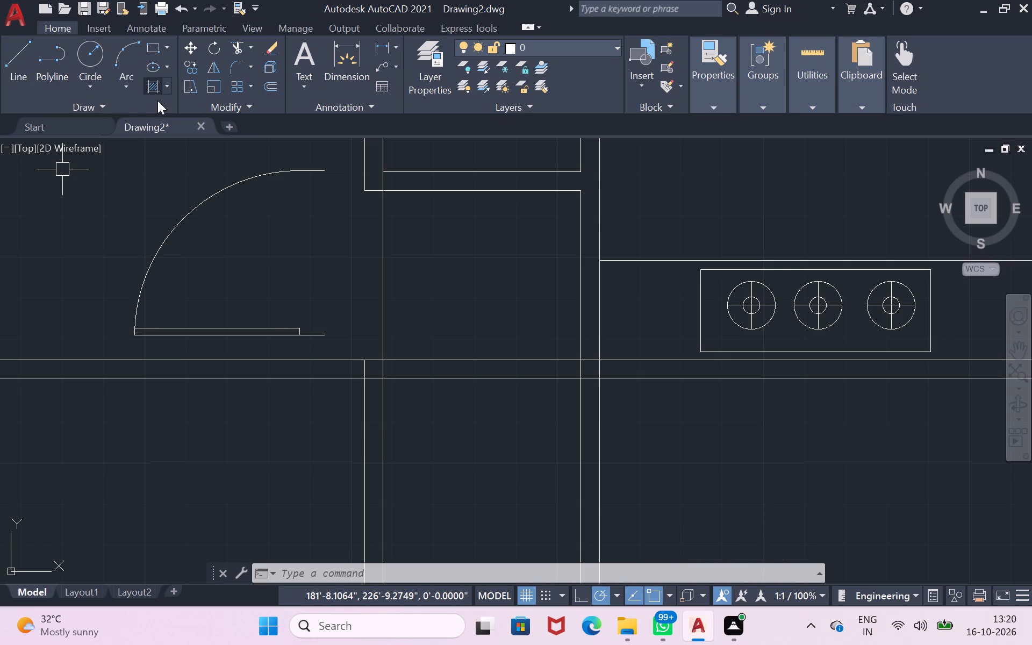
Move the door about 1'-3.6" at 342° toward the gap between the small room and the horizontal wall.
{"action": "left_click", "coordinate": [174, 231]}
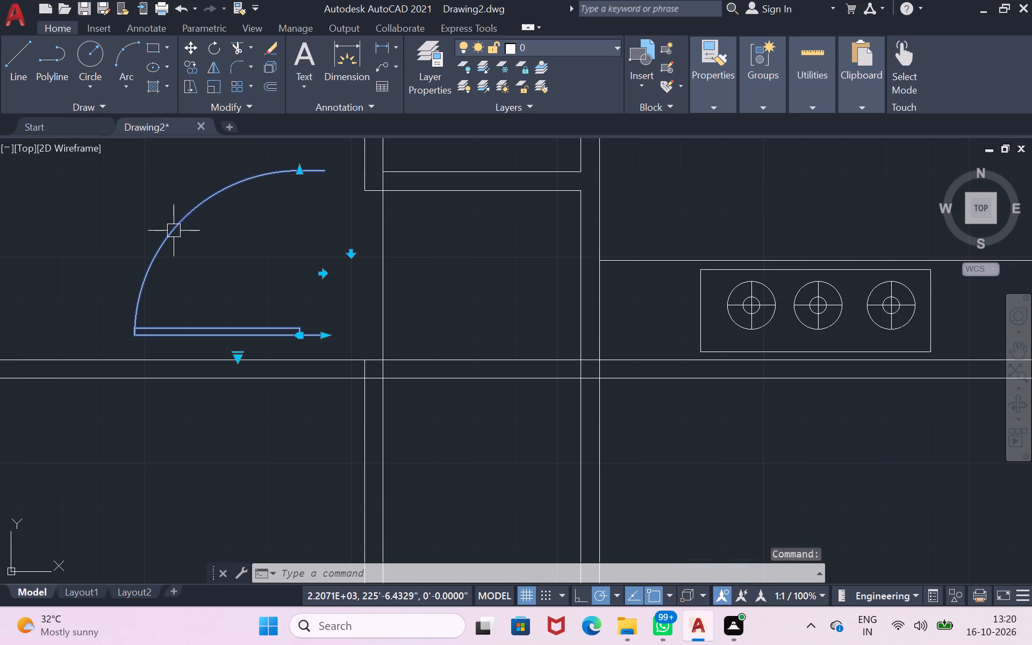
{"action": "key", "text": "m"}
{"action": "key", "text": "Return"}
{"action": "left_click", "coordinate": [174, 231]}
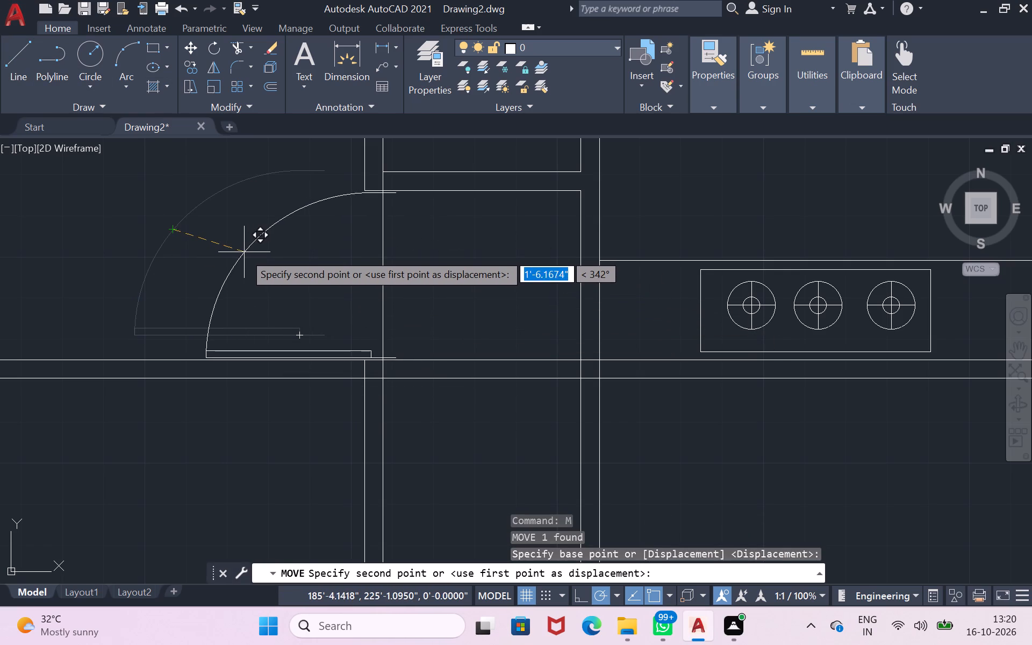
{"action": "scroll", "coordinate": [243, 253], "scroll_direction": "up", "scroll_amount": 1}
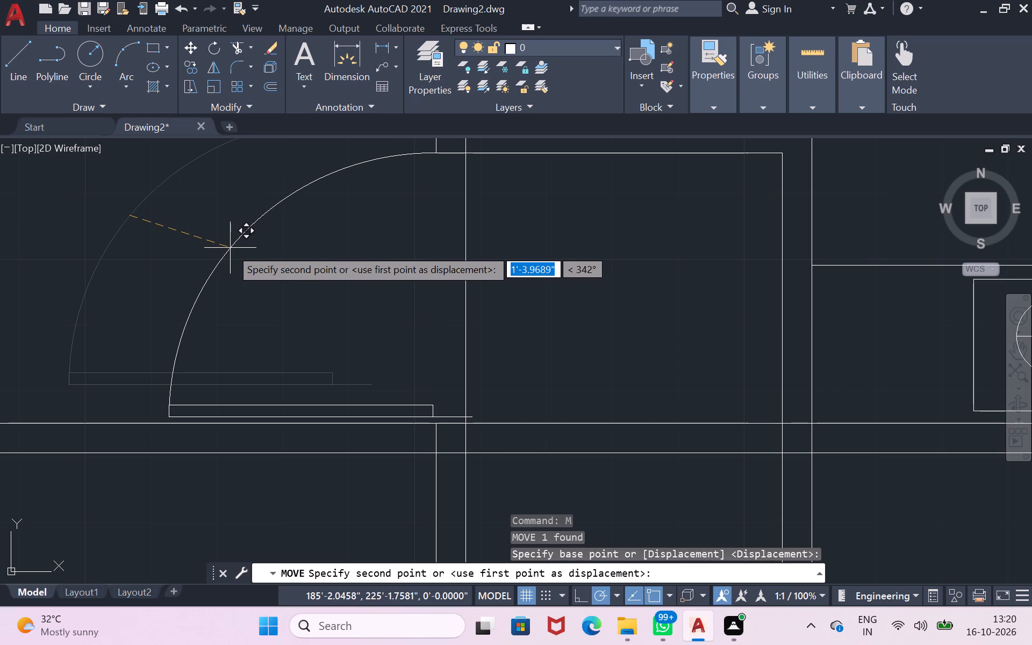
{"action": "scroll", "coordinate": [231, 248], "scroll_direction": "up", "scroll_amount": 2}
{"action": "scroll", "coordinate": [231, 248], "scroll_direction": "down", "scroll_amount": 2}
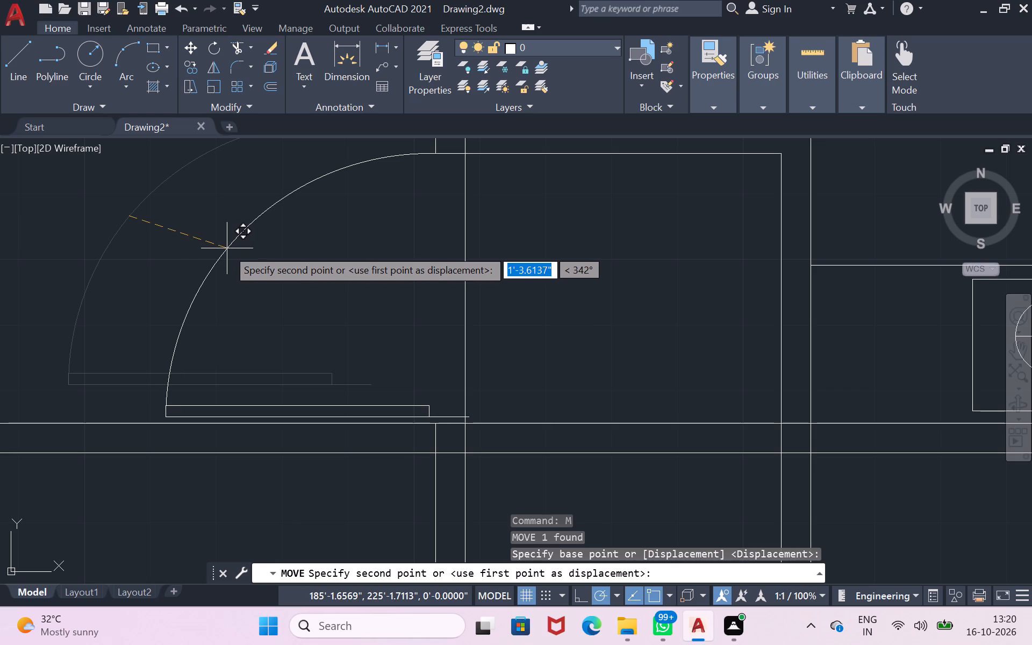
{"action": "left_click", "coordinate": [227, 248]}
Shorten the door's jamb depth so the jamb ends short of the vertical line across the gap.
{"action": "scroll", "coordinate": [413, 461], "scroll_direction": "up", "scroll_amount": 2}
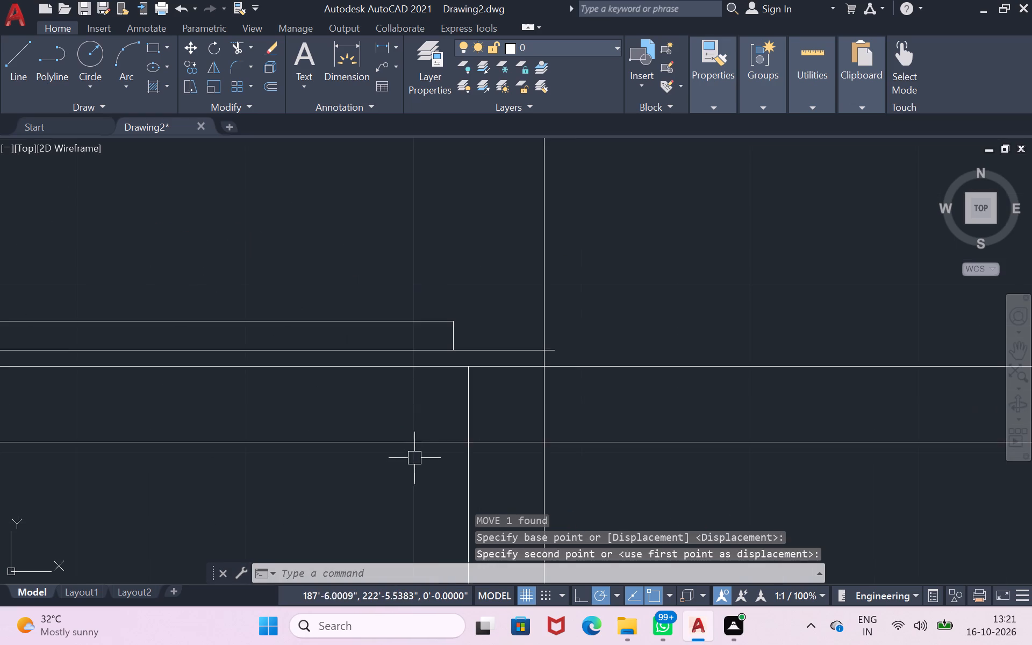
{"action": "scroll", "coordinate": [433, 443], "scroll_direction": "up", "scroll_amount": 1}
{"action": "left_click", "coordinate": [528, 295]}
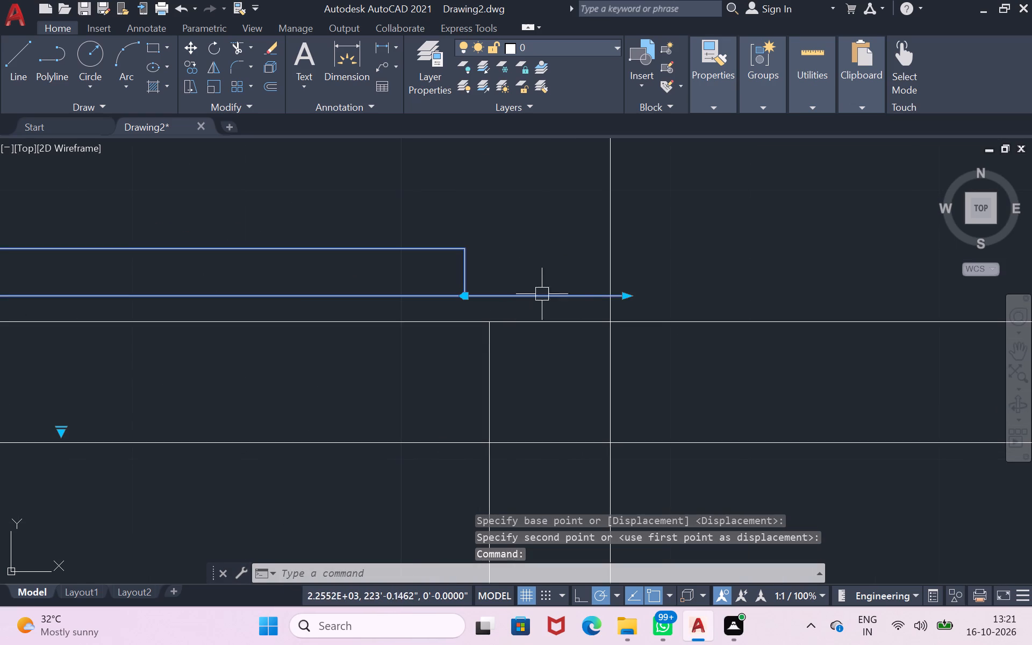
{"action": "left_click_drag", "start_coordinate": [626, 297], "coordinate": [606, 296]}
{"action": "left_click_drag", "start_coordinate": [606, 296], "coordinate": [591, 296]}
{"action": "left_click_drag", "start_coordinate": [606, 297], "coordinate": [600, 297]}
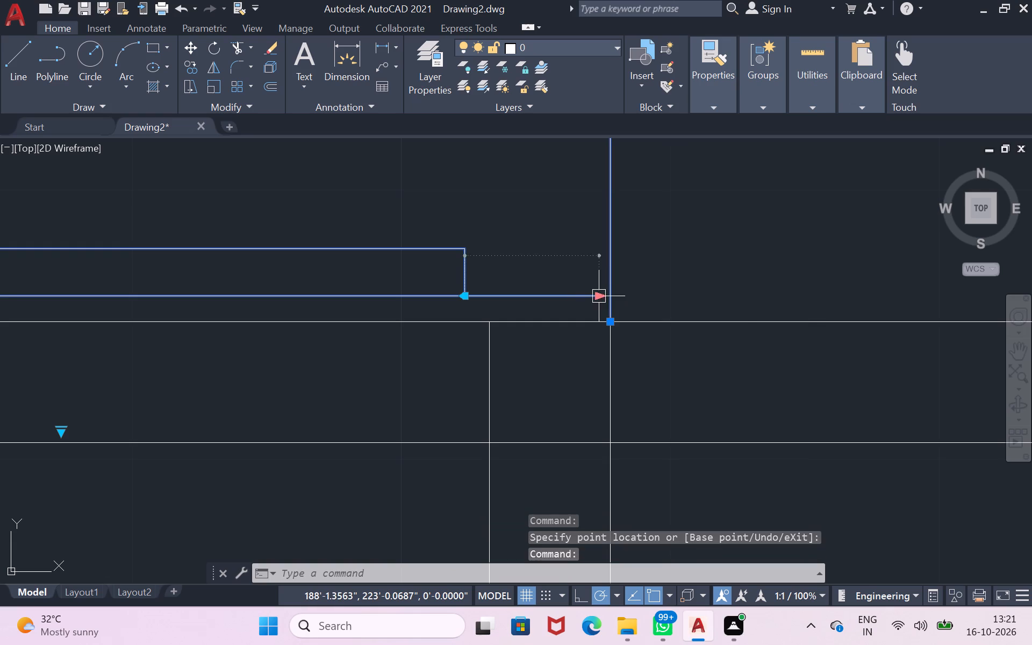
{"action": "left_click_drag", "start_coordinate": [600, 297], "coordinate": [579, 297]}
{"action": "left_click", "coordinate": [579, 296]}
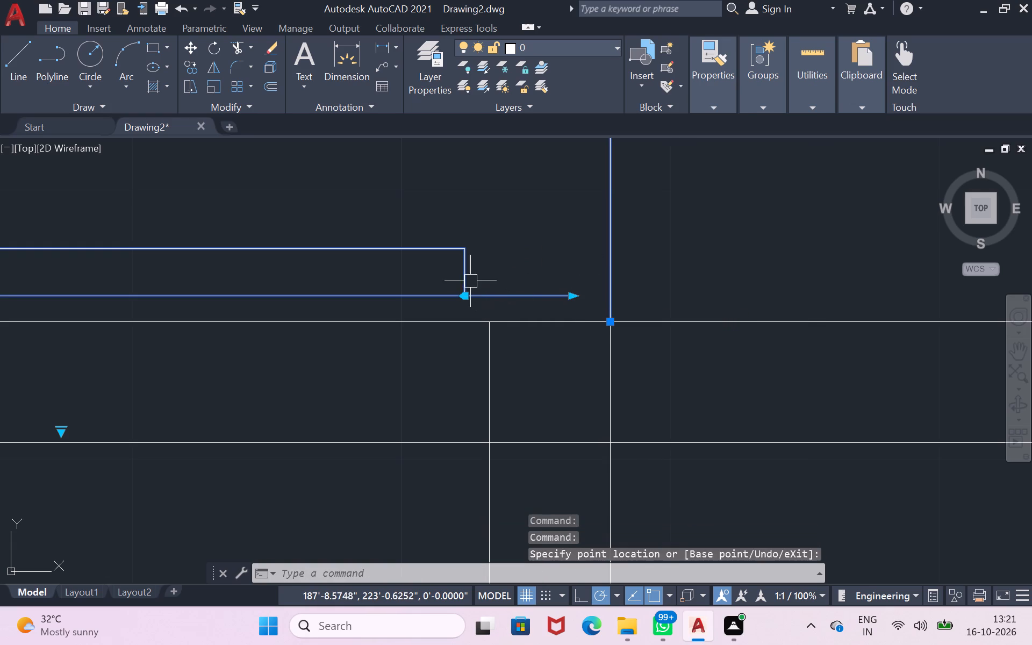
Shift the door together with the selected vertical line so the leaf's hinge end meets the corner of the wall below.
{"action": "left_click_drag", "start_coordinate": [461, 274], "coordinate": [483, 283]}
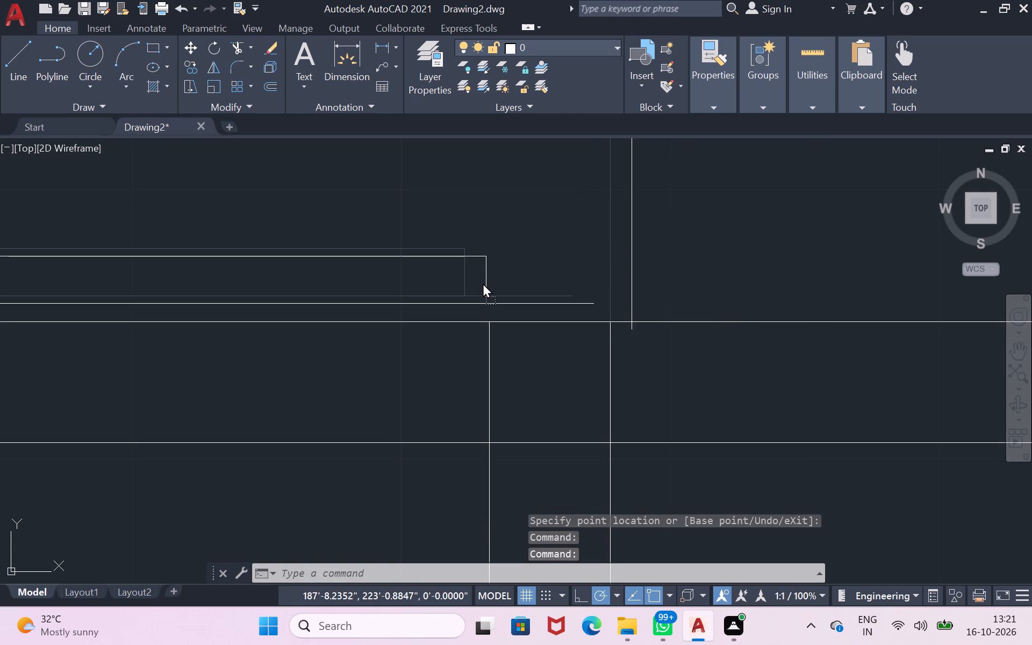
{"action": "left_click_drag", "start_coordinate": [483, 283], "coordinate": [485, 298]}
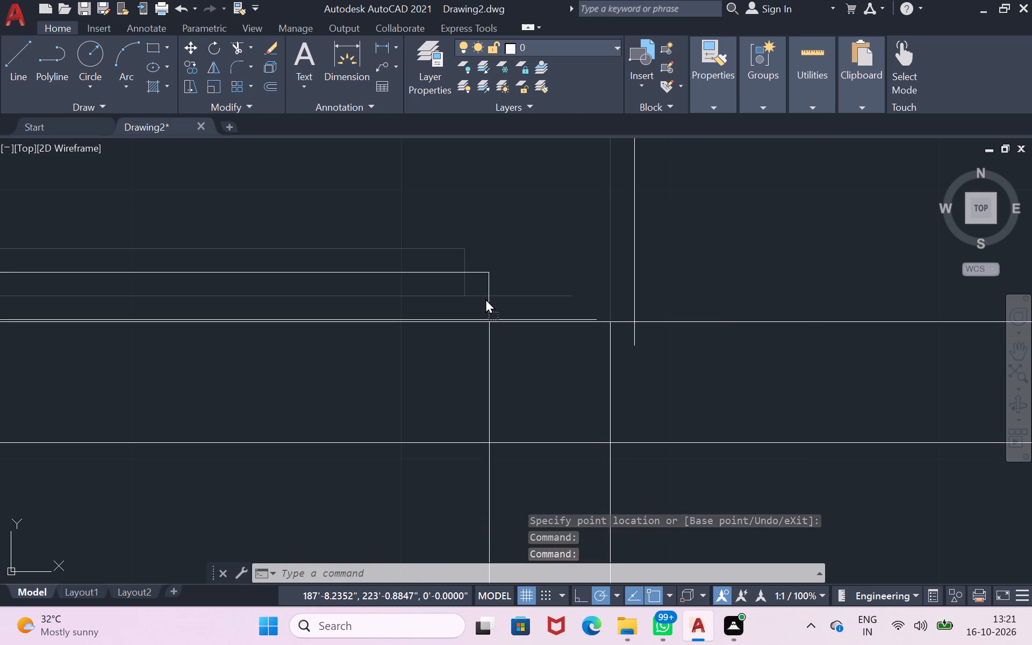
{"action": "left_click_drag", "start_coordinate": [485, 298], "coordinate": [485, 300]}
{"action": "scroll", "coordinate": [532, 280], "scroll_direction": "down", "scroll_amount": 2}
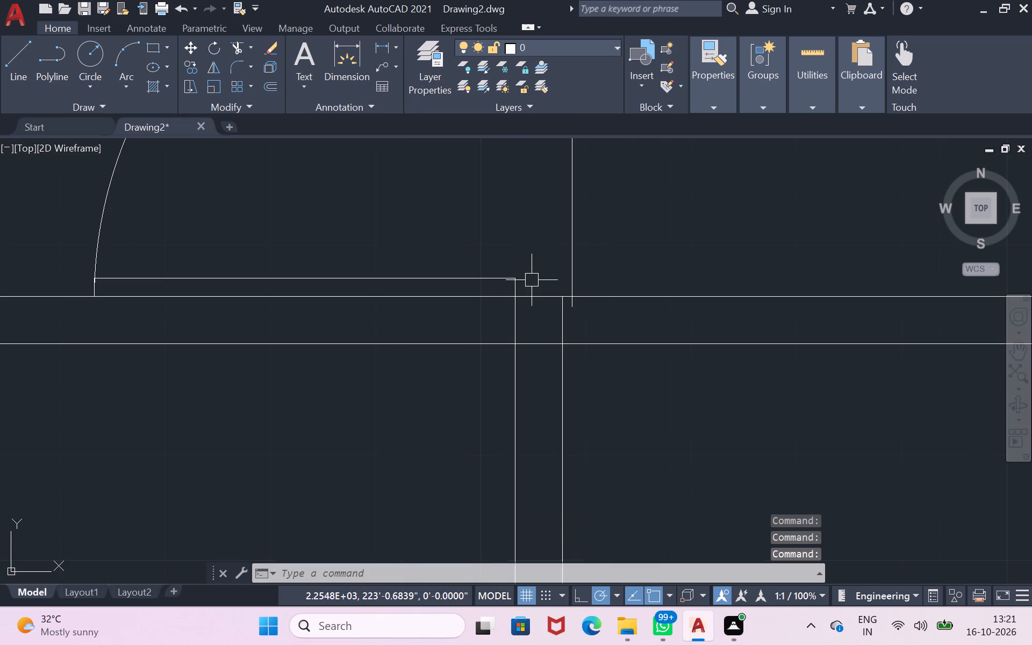
{"action": "scroll", "coordinate": [532, 280], "scroll_direction": "down", "scroll_amount": 2}
{"action": "scroll", "coordinate": [556, 211], "scroll_direction": "down", "scroll_amount": 2}
{"action": "scroll", "coordinate": [560, 174], "scroll_direction": "up", "scroll_amount": 3}
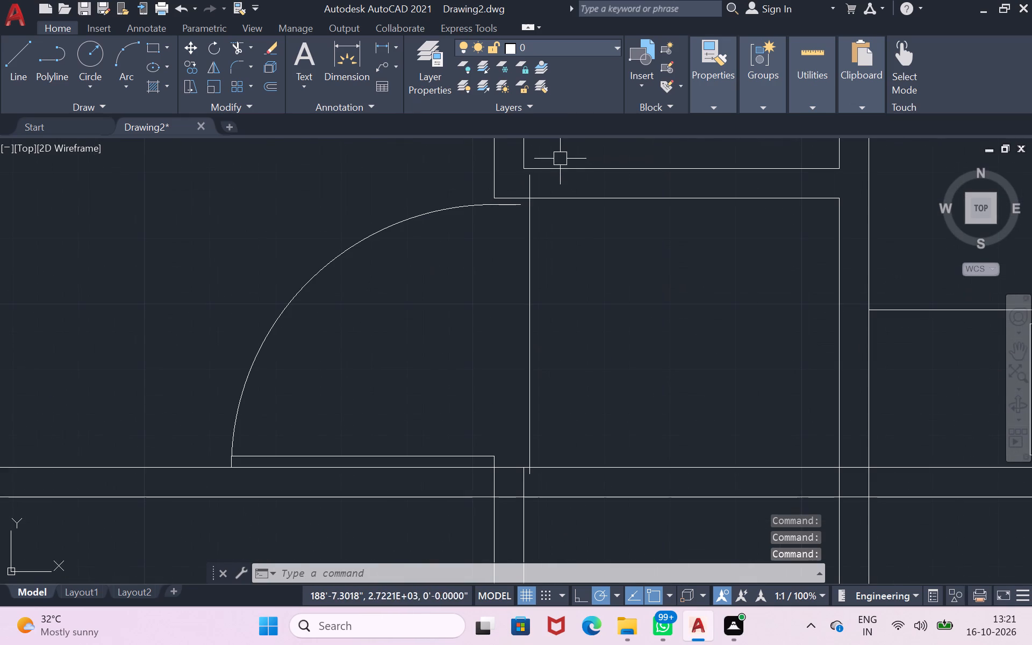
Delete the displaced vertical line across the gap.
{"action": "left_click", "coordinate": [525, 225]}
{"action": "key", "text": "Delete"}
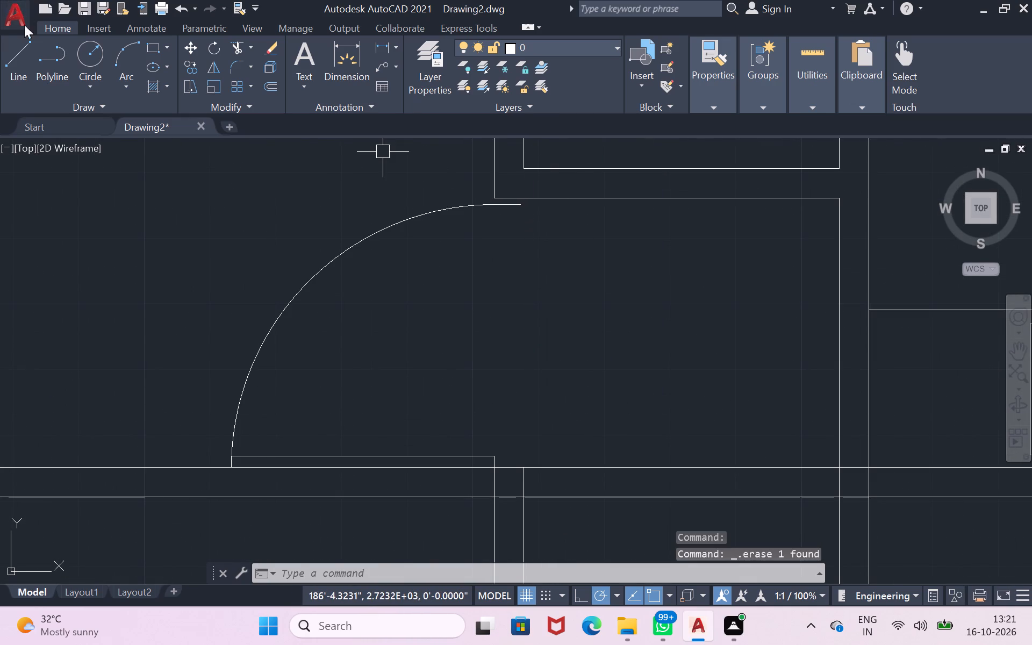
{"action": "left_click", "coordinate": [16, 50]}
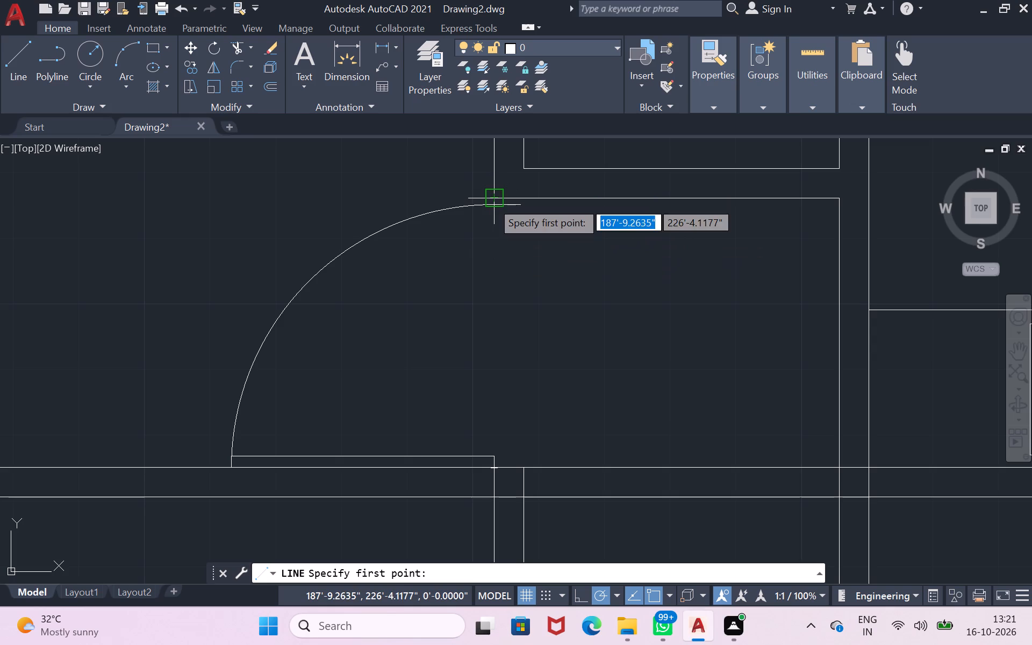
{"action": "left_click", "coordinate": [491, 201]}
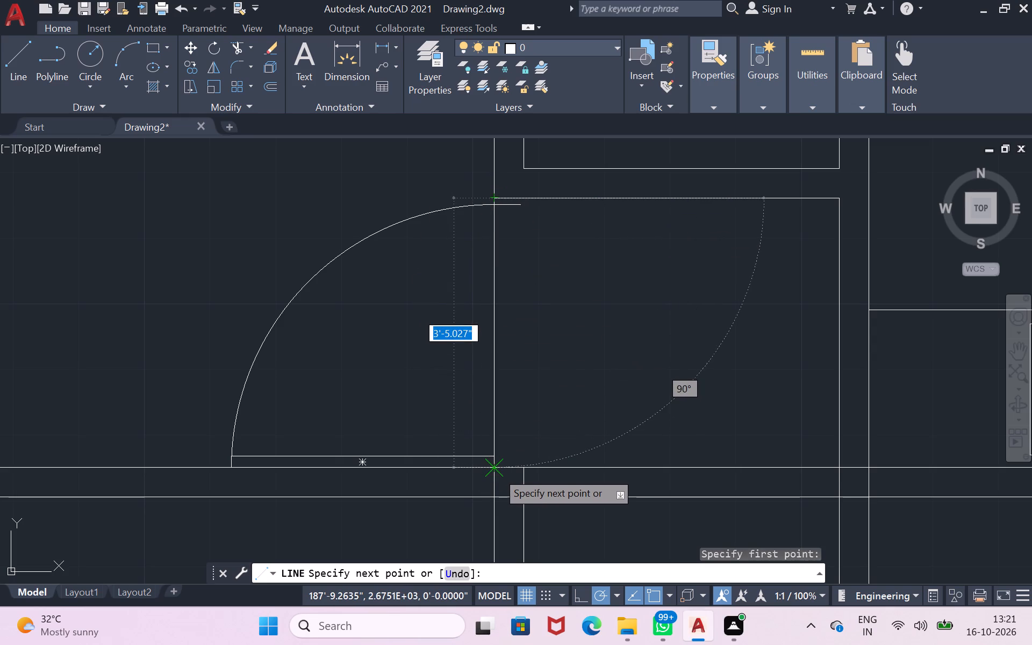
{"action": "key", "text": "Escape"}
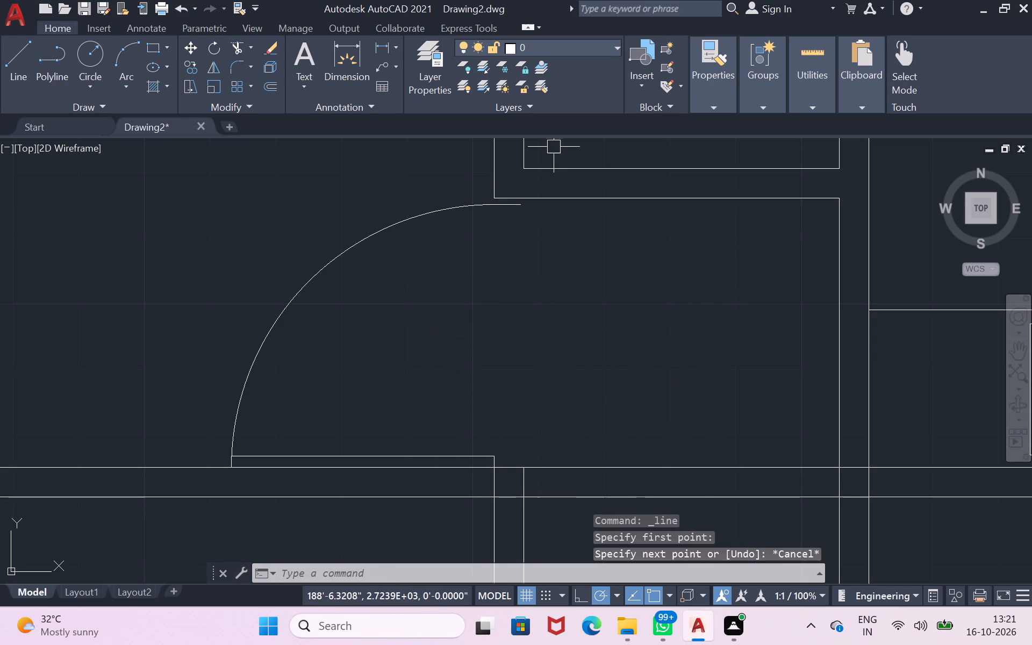
Draw a vertical line from the horizontal wall's junction with the lower wall's right line up to the small room's inner corner.
{"action": "left_click", "coordinate": [12, 47]}
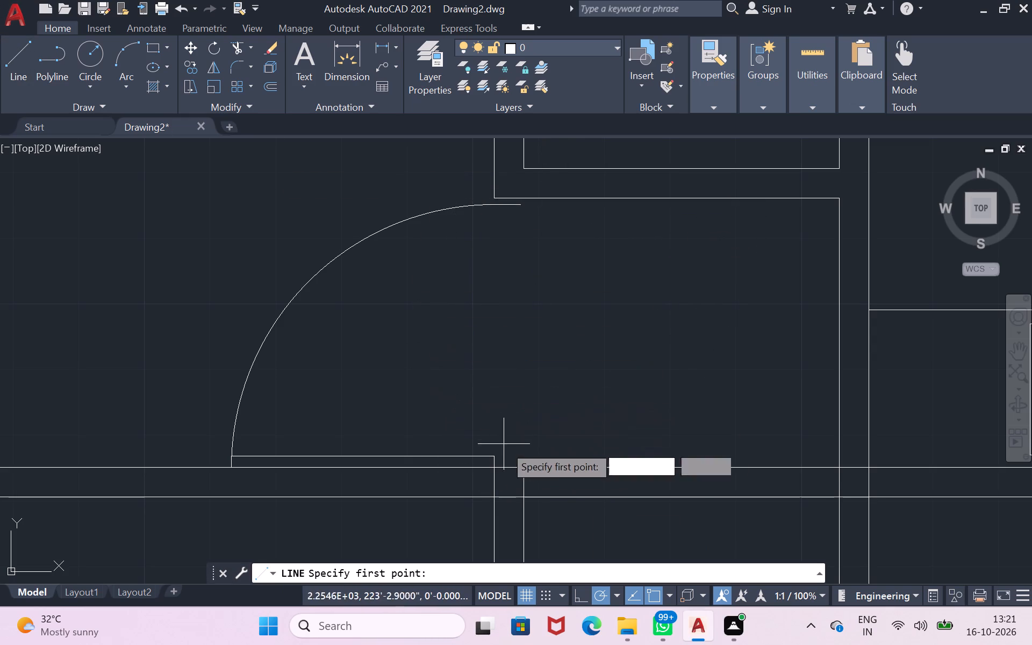
{"action": "left_click_drag", "start_coordinate": [524, 467], "coordinate": [524, 462]}
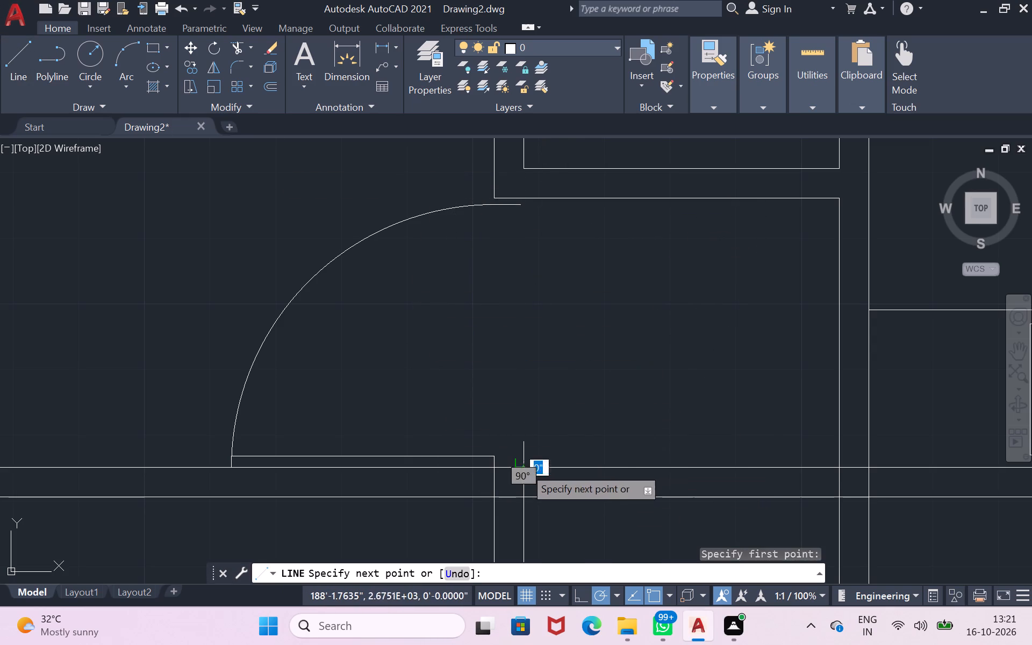
{"action": "left_click", "coordinate": [524, 169]}
{"action": "key", "text": "Return"}
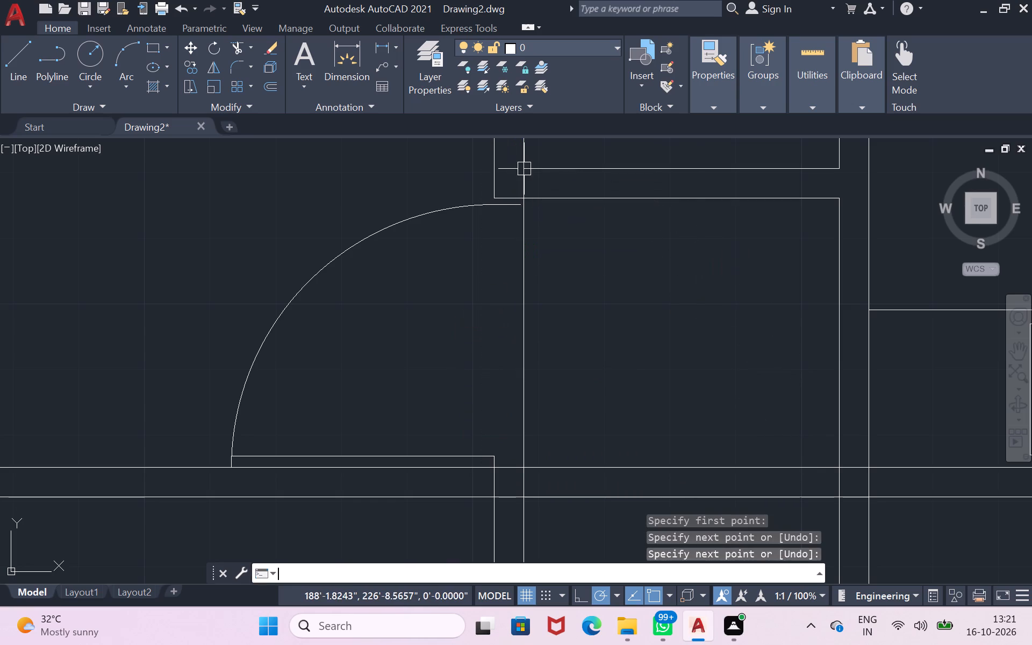
Draw a line about 0.51" long from the end of the door's upper jamb to the vertical line.
{"action": "scroll", "coordinate": [503, 194], "scroll_direction": "up", "scroll_amount": 3}
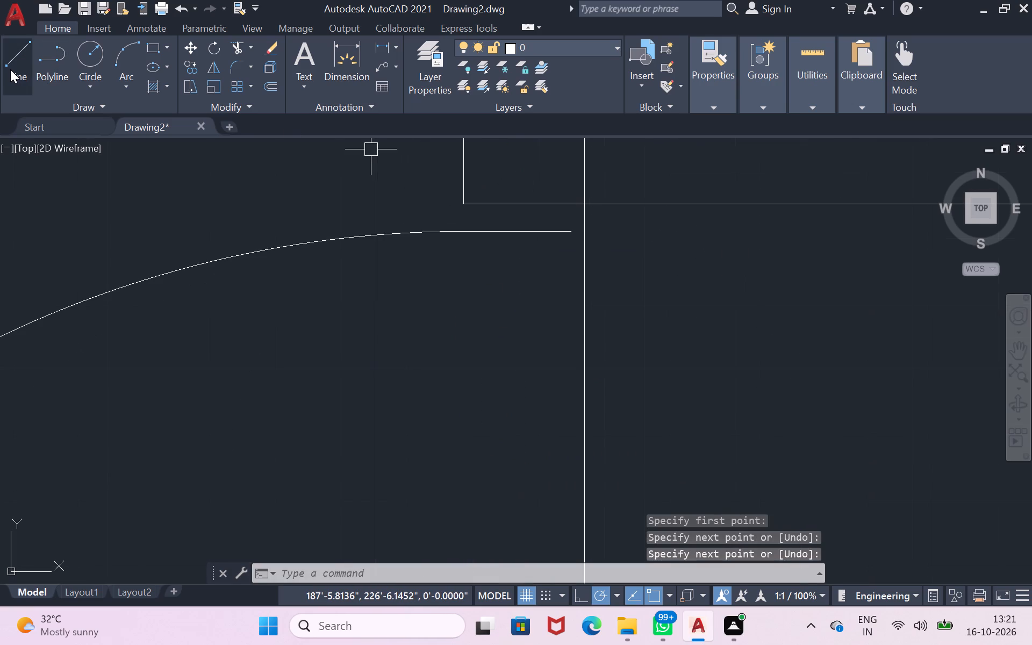
{"action": "left_click", "coordinate": [10, 69]}
{"action": "left_click", "coordinate": [571, 231]}
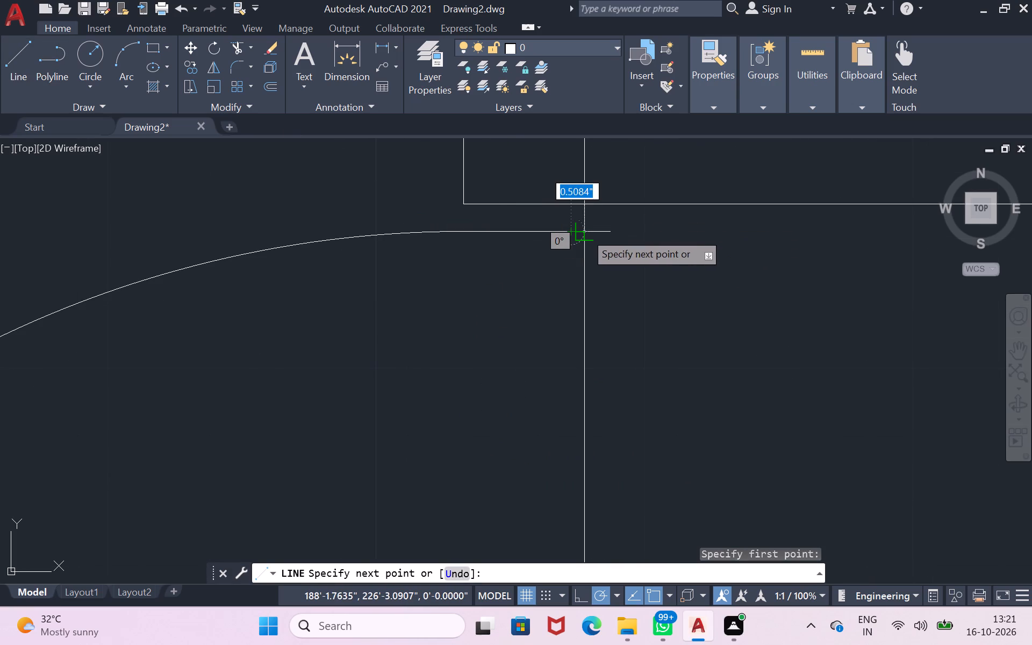
{"action": "left_click", "coordinate": [585, 233]}
{"action": "key", "text": "Return"}
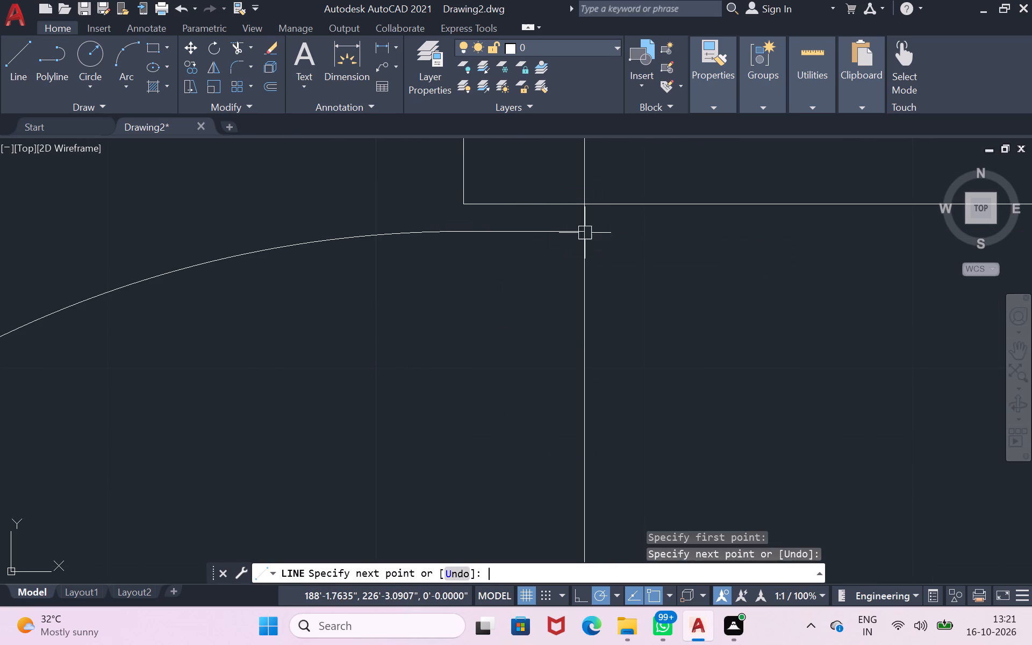
Draw a short vertical line from the lower-left corner of the wall's end down to the door's upper jamb line.
{"action": "left_click", "coordinate": [15, 61]}
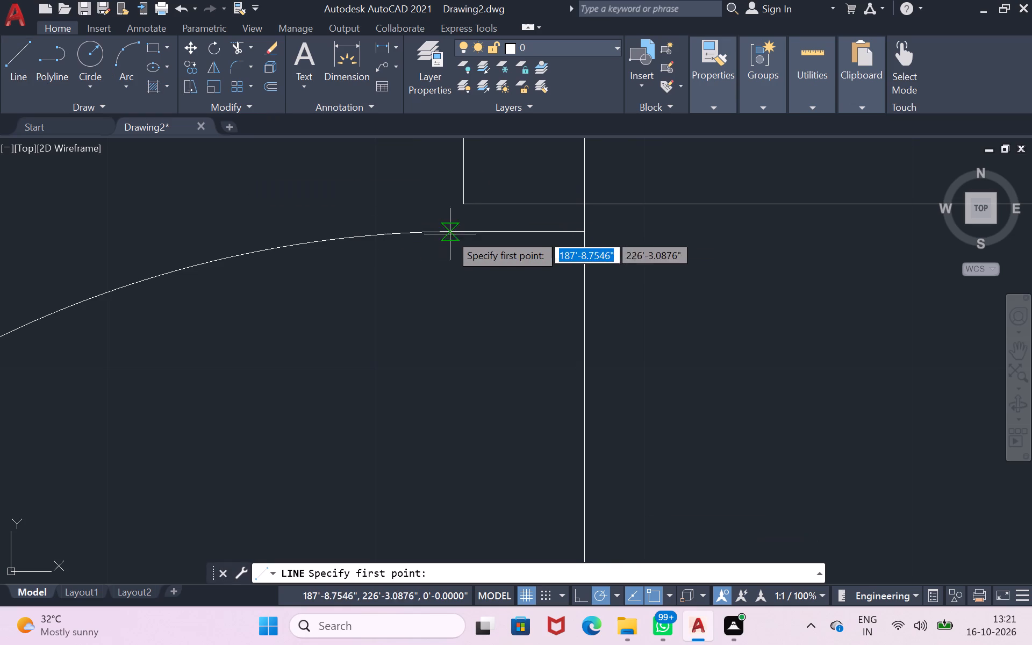
{"action": "left_click", "coordinate": [461, 204]}
{"action": "left_click", "coordinate": [461, 234]}
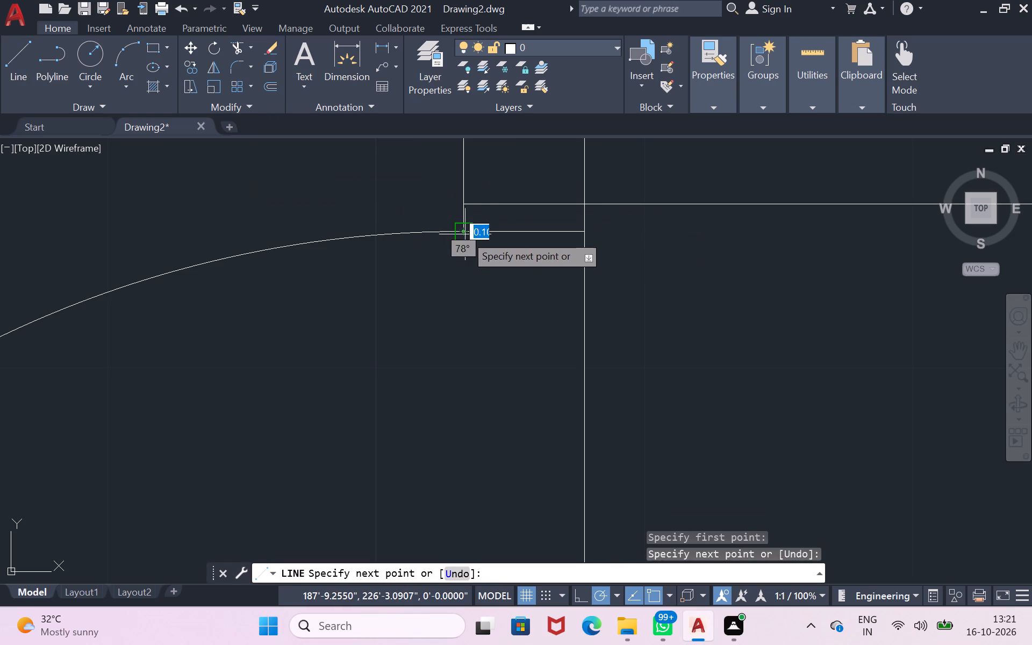
{"action": "key", "text": "Return"}
Delete the short horizontal line closing the old wall end just above the door's upper jamb.
{"action": "left_click", "coordinate": [507, 203]}
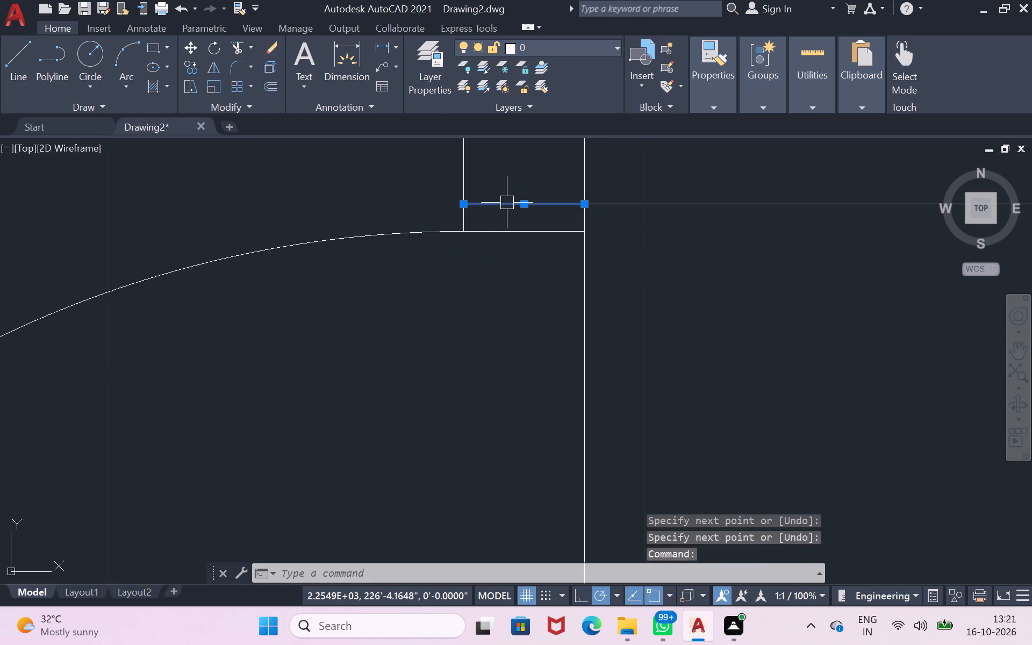
{"action": "key", "text": "Delete"}
Draw a short horizontal line from the end of the door's lower jamb to the vertical line across the gap.
{"action": "scroll", "coordinate": [507, 203], "scroll_direction": "down", "scroll_amount": 4}
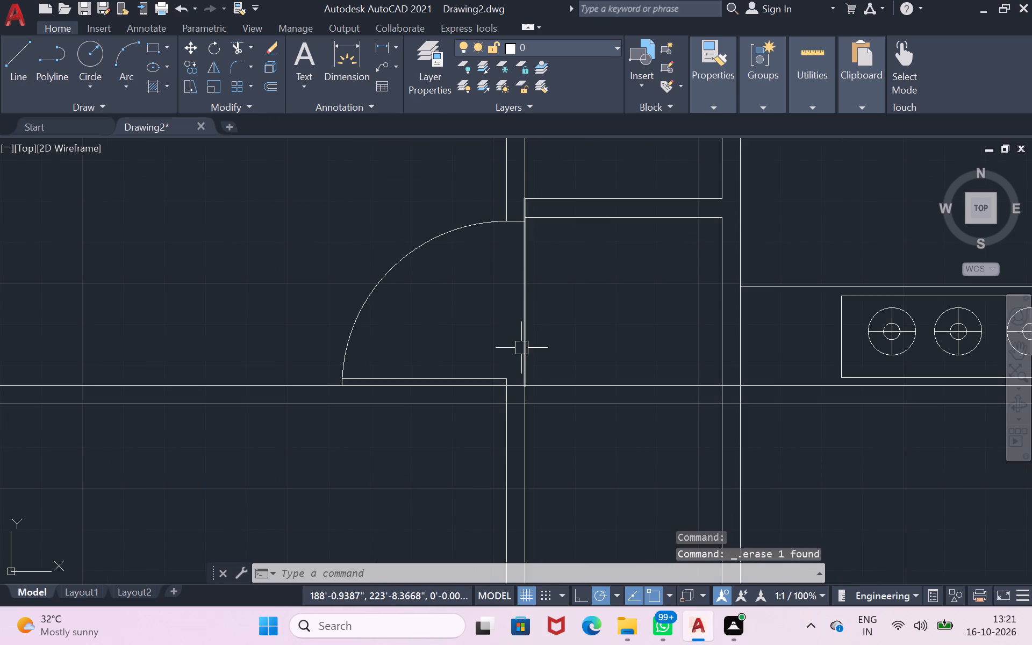
{"action": "scroll", "coordinate": [514, 410], "scroll_direction": "up", "scroll_amount": 3}
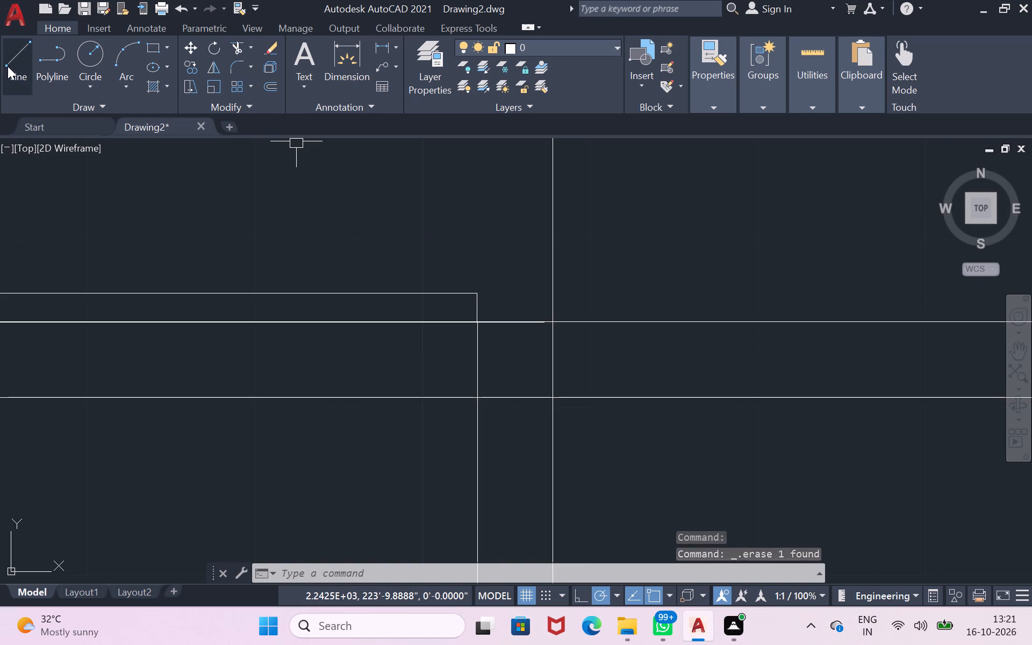
{"action": "left_click", "coordinate": [8, 66]}
{"action": "scroll", "coordinate": [634, 403], "scroll_direction": "up", "scroll_amount": 2}
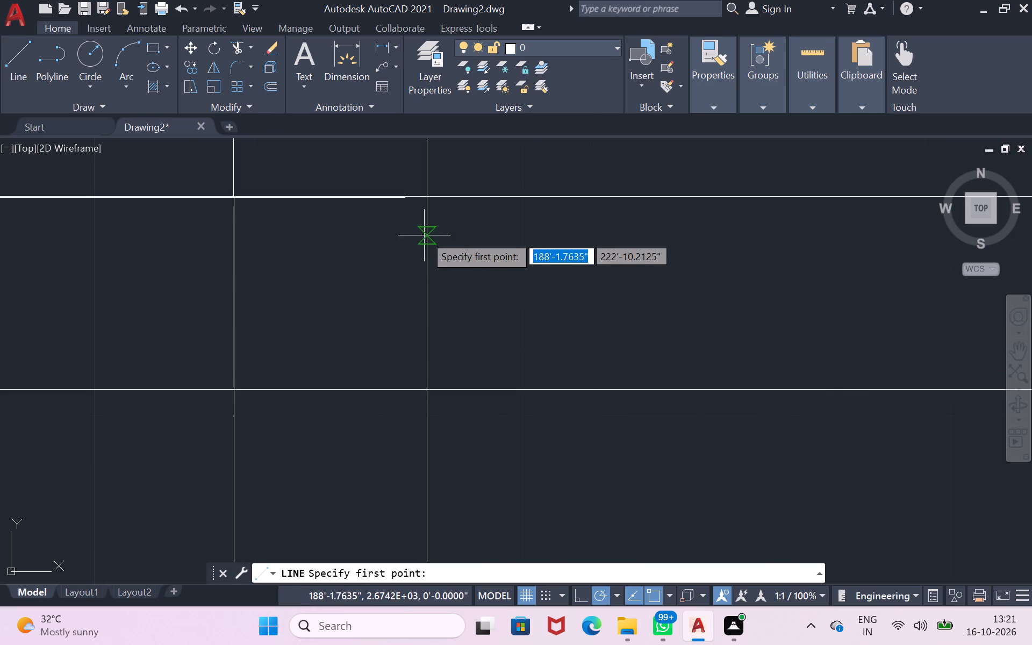
{"action": "left_click", "coordinate": [406, 196]}
{"action": "left_click", "coordinate": [429, 197]}
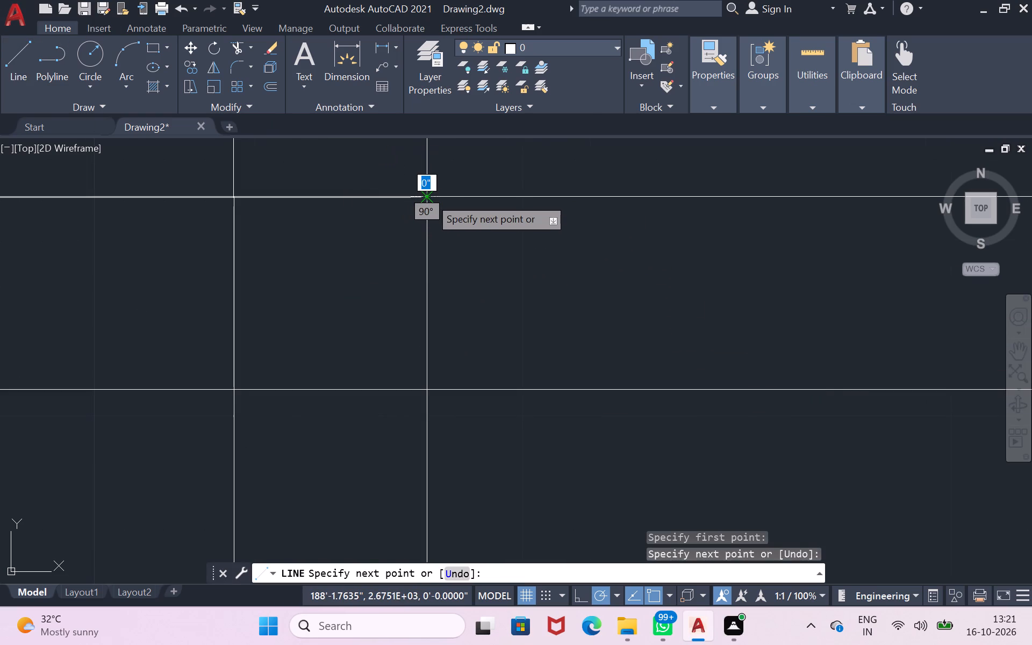
{"action": "key", "text": "Return"}
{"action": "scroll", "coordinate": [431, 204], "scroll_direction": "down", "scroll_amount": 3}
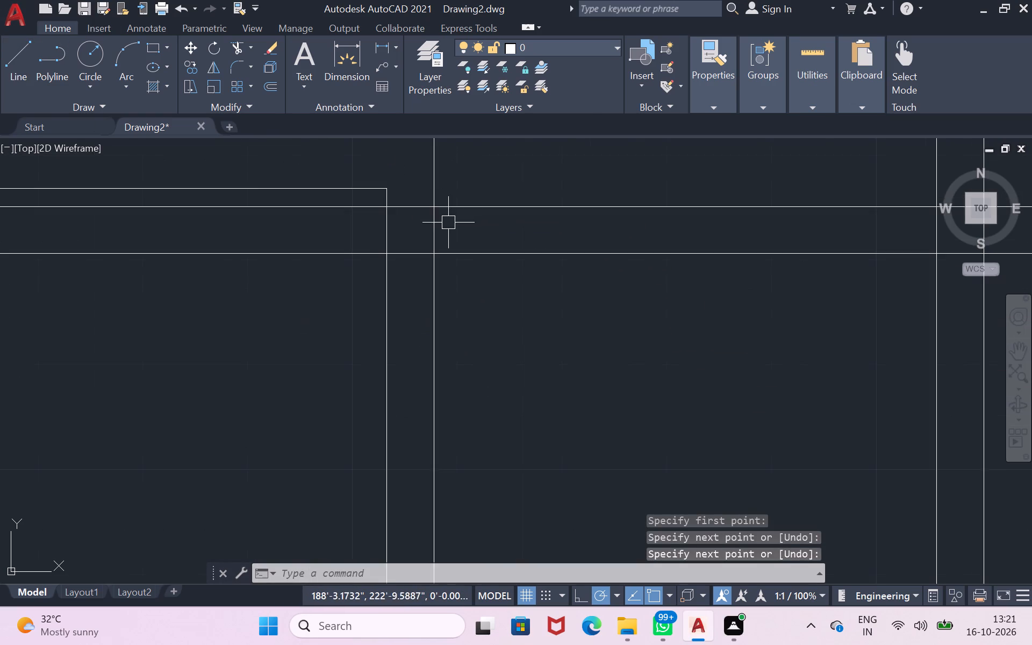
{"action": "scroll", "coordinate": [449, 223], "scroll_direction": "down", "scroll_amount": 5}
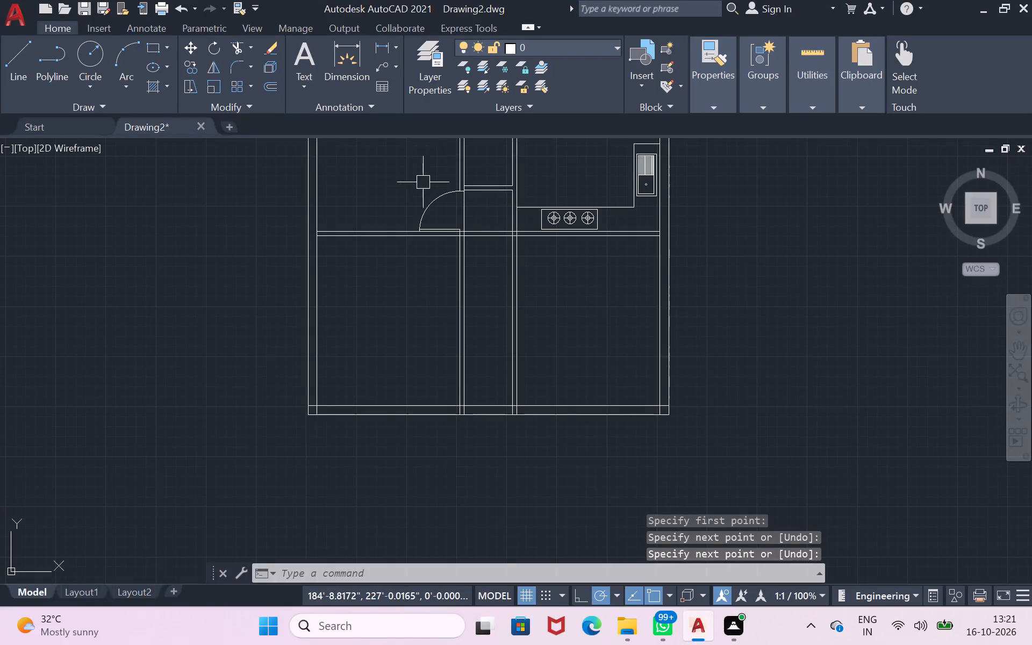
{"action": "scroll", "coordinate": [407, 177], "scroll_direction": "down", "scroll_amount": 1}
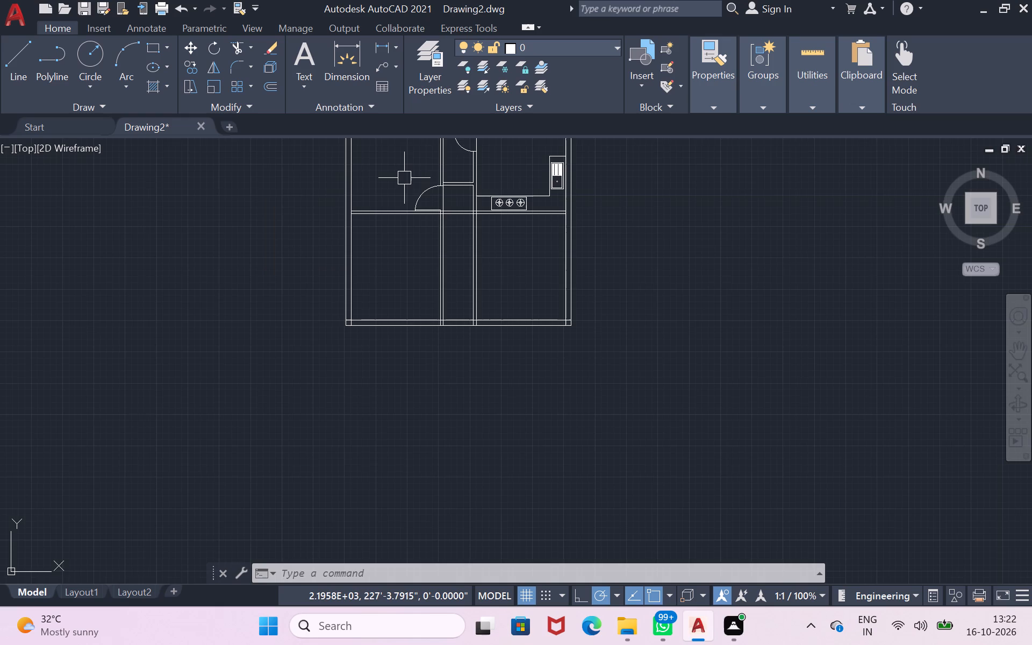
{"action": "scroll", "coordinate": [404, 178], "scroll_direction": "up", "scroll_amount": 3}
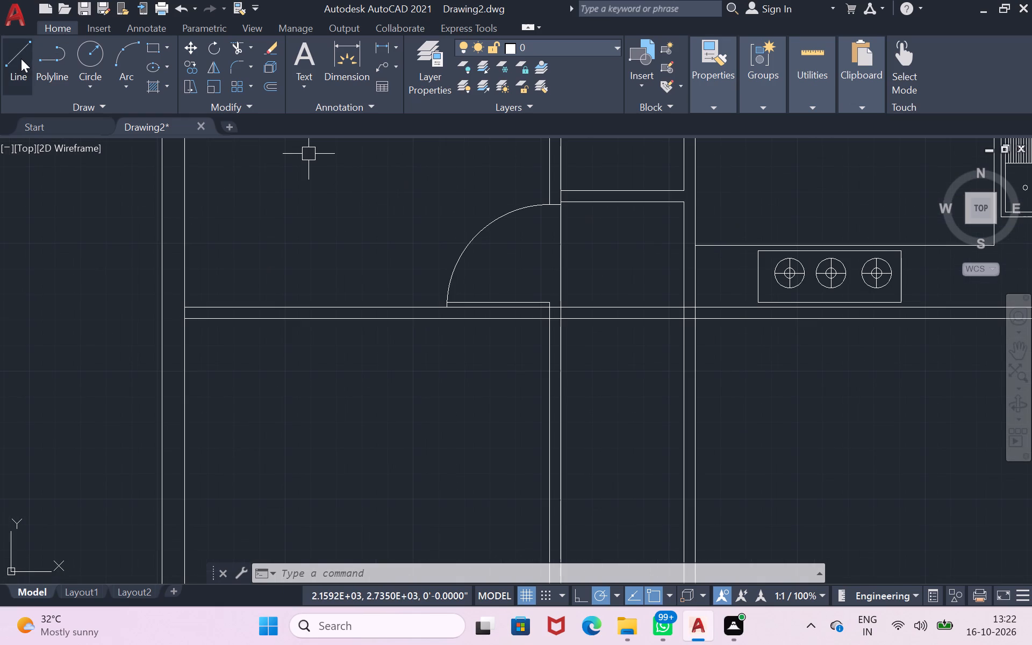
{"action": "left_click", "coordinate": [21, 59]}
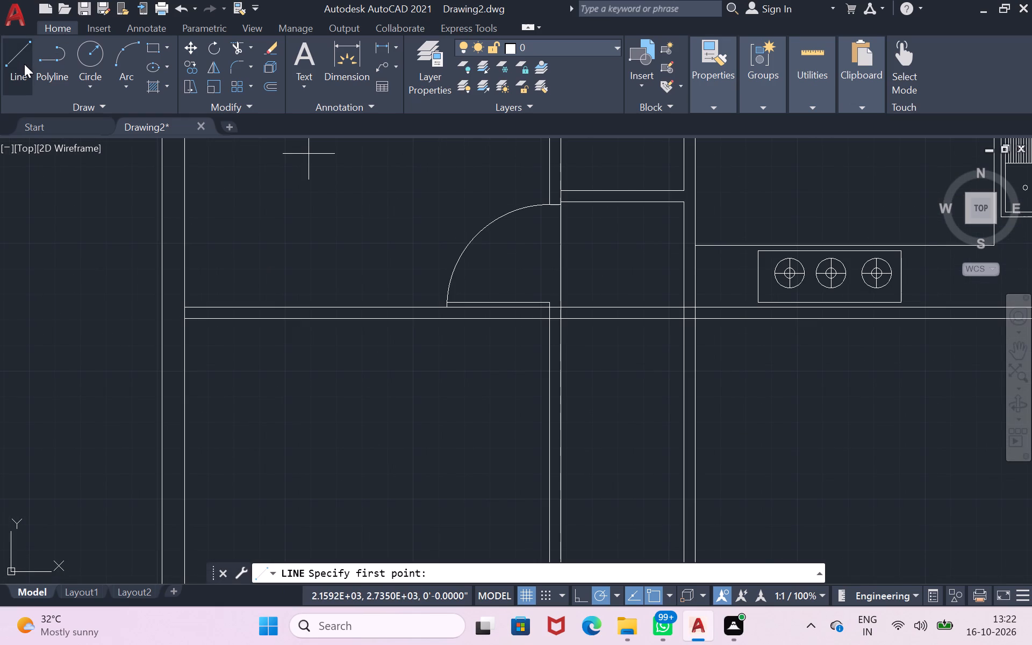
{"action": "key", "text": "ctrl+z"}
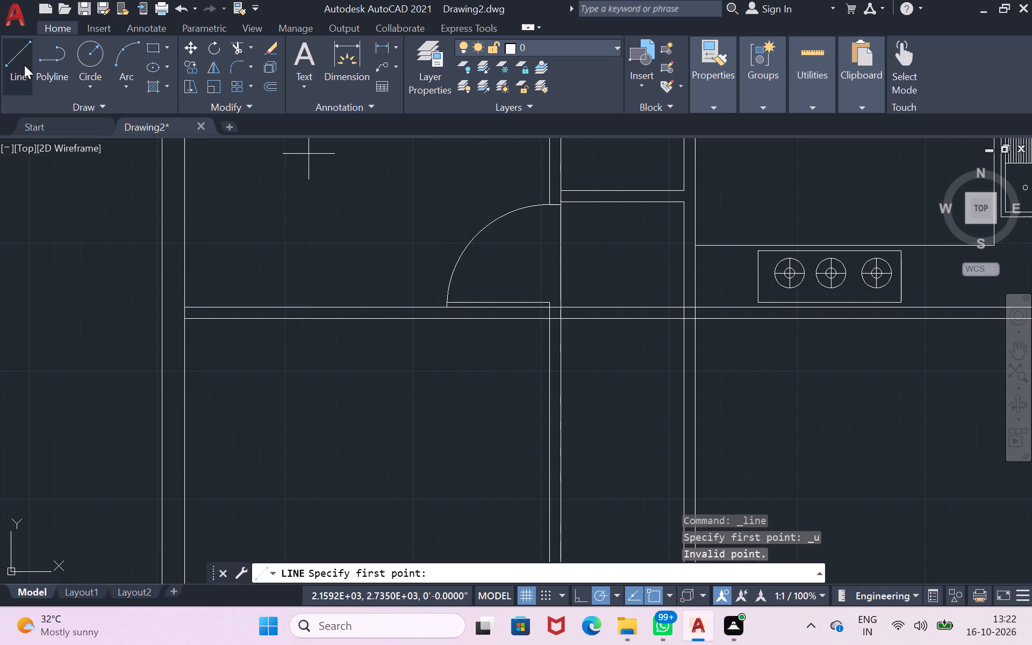
Insert an imperial door from the Architectural tool palette above the horizontal wall, near the left outer wall.
{"action": "key", "text": "ctrl+3"}
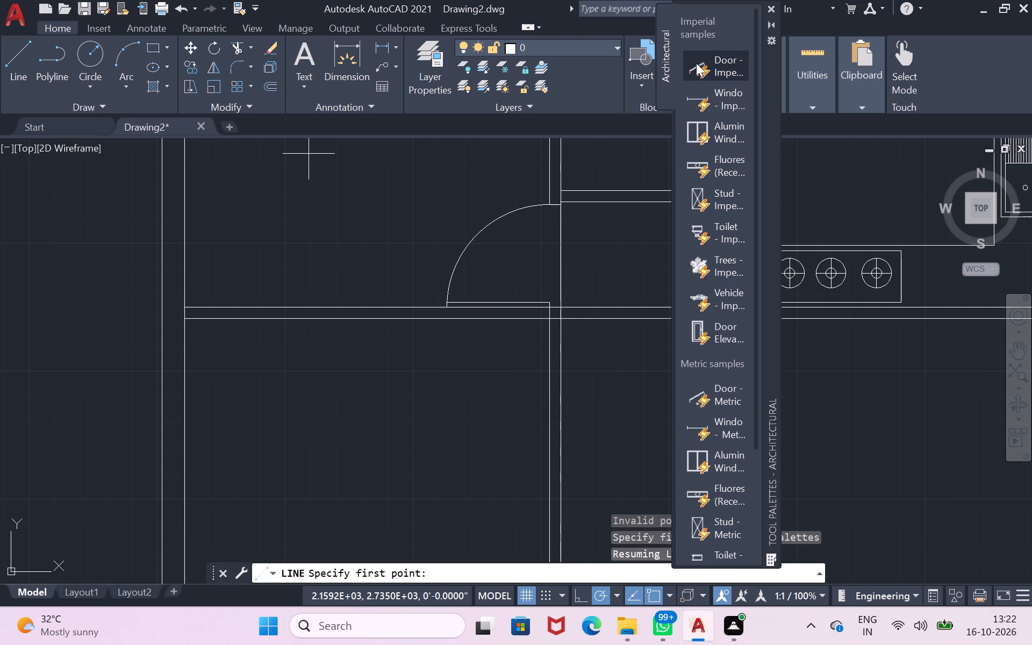
{"action": "left_click_drag", "start_coordinate": [701, 60], "coordinate": [578, 109]}
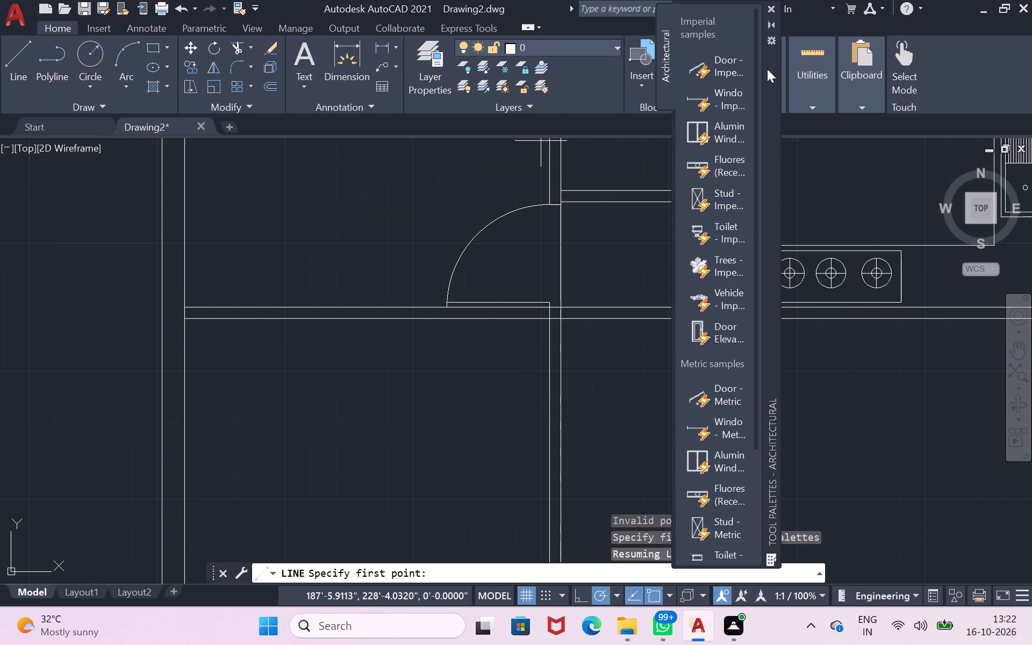
{"action": "left_click_drag", "start_coordinate": [730, 59], "coordinate": [301, 236]}
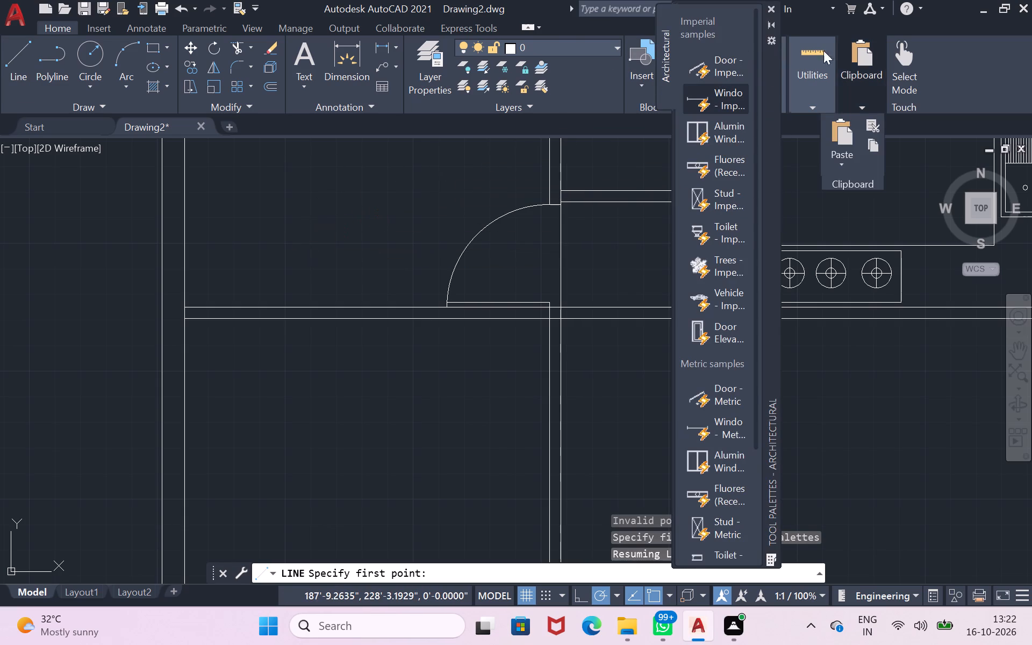
{"action": "left_click_drag", "start_coordinate": [717, 60], "coordinate": [341, 238]}
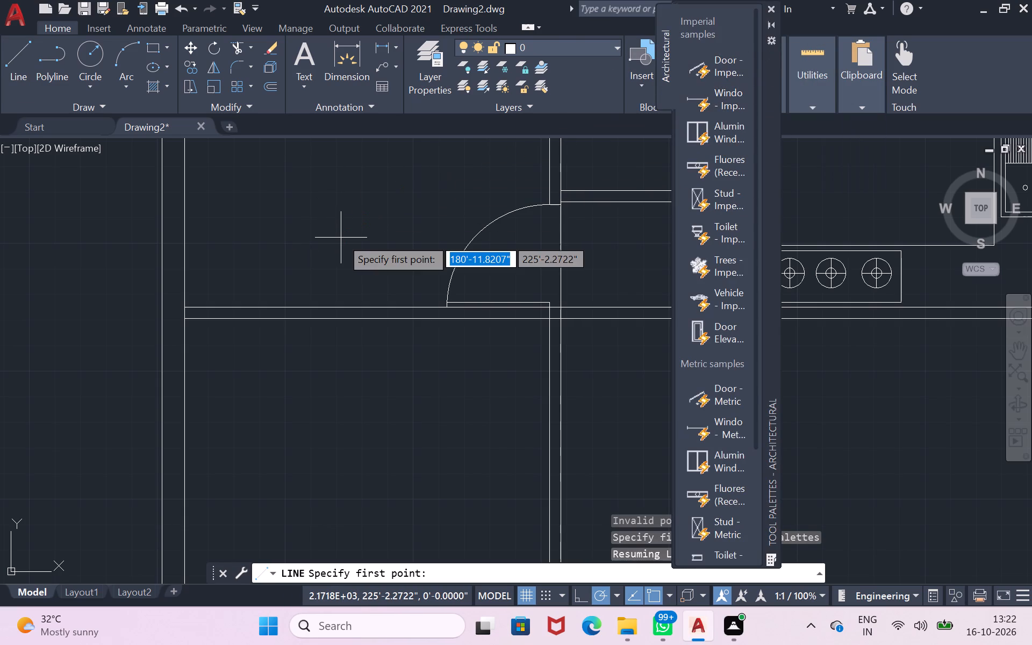
{"action": "key", "text": "Escape"}
{"action": "left_click_drag", "start_coordinate": [717, 68], "coordinate": [227, 236]}
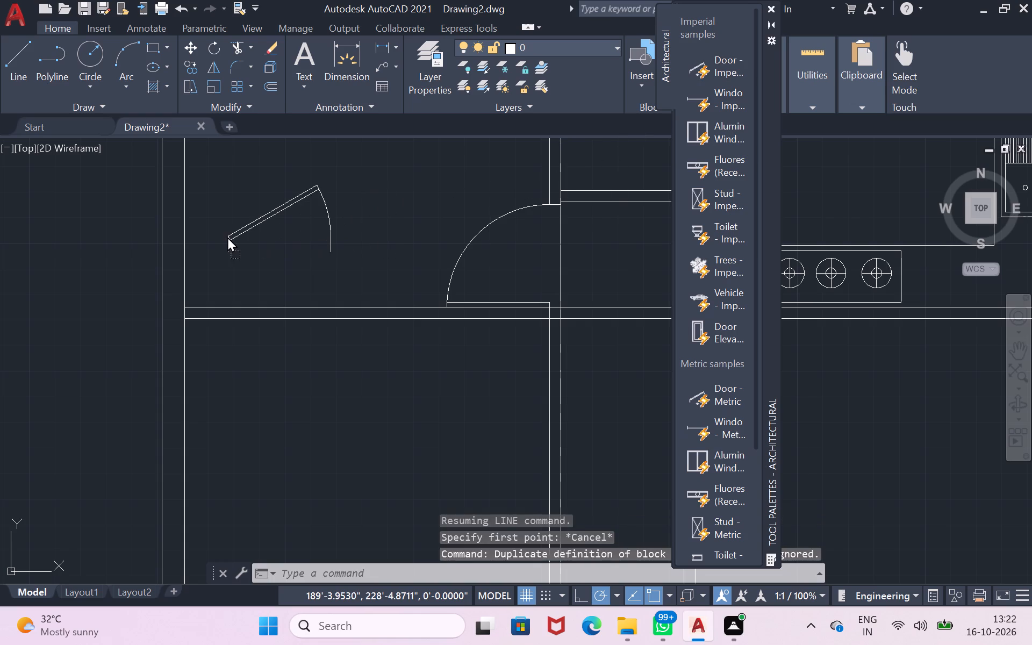
{"action": "left_click_drag", "start_coordinate": [227, 236], "coordinate": [227, 236]}
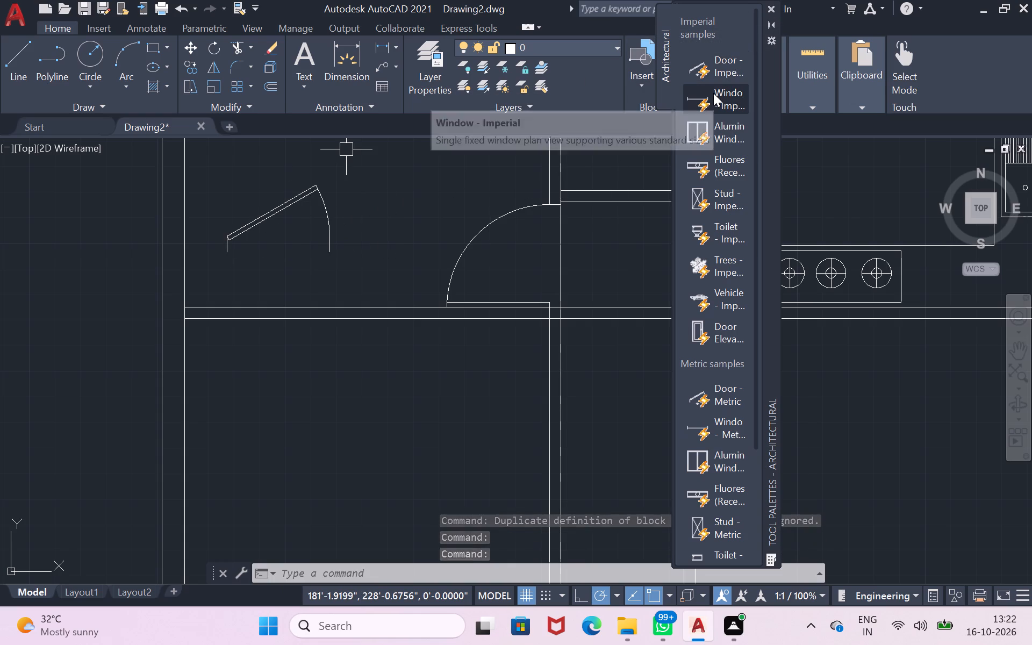
{"action": "left_click", "coordinate": [771, 5]}
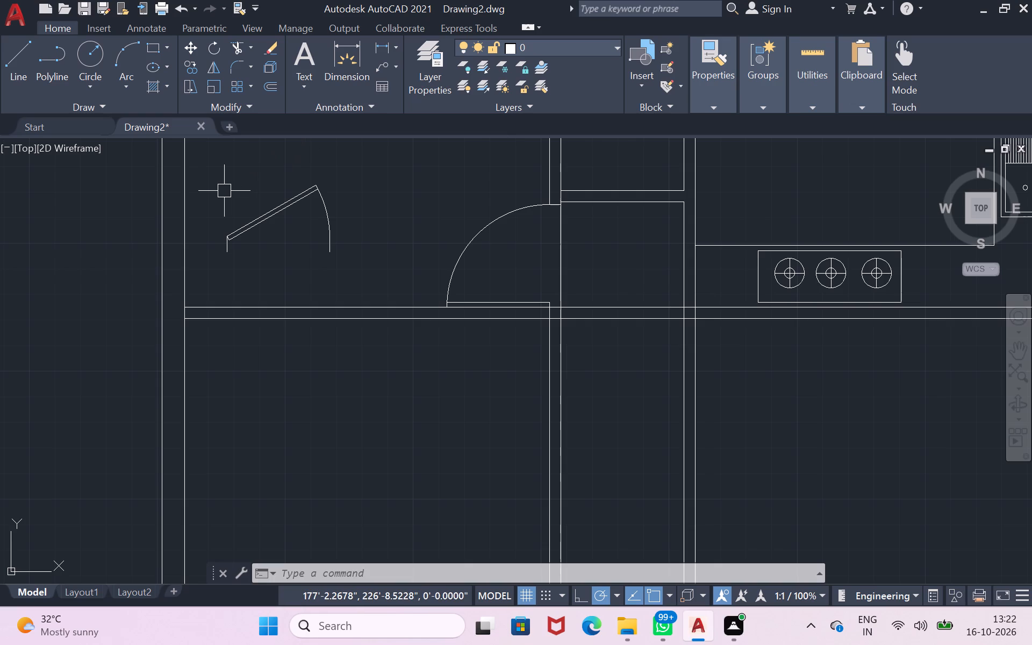
Set the newly inserted door's opening angle to Open 90º.
{"action": "scroll", "coordinate": [230, 191], "scroll_direction": "down", "scroll_amount": 1}
{"action": "scroll", "coordinate": [240, 219], "scroll_direction": "up", "scroll_amount": 1}
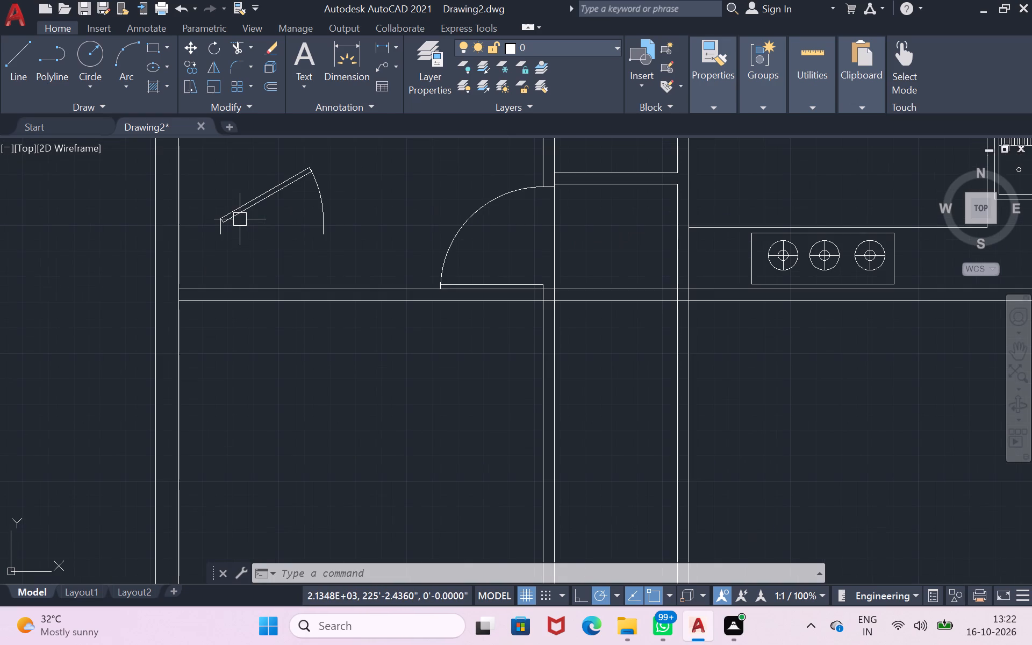
{"action": "left_click", "coordinate": [237, 214]}
{"action": "left_click", "coordinate": [204, 177]}
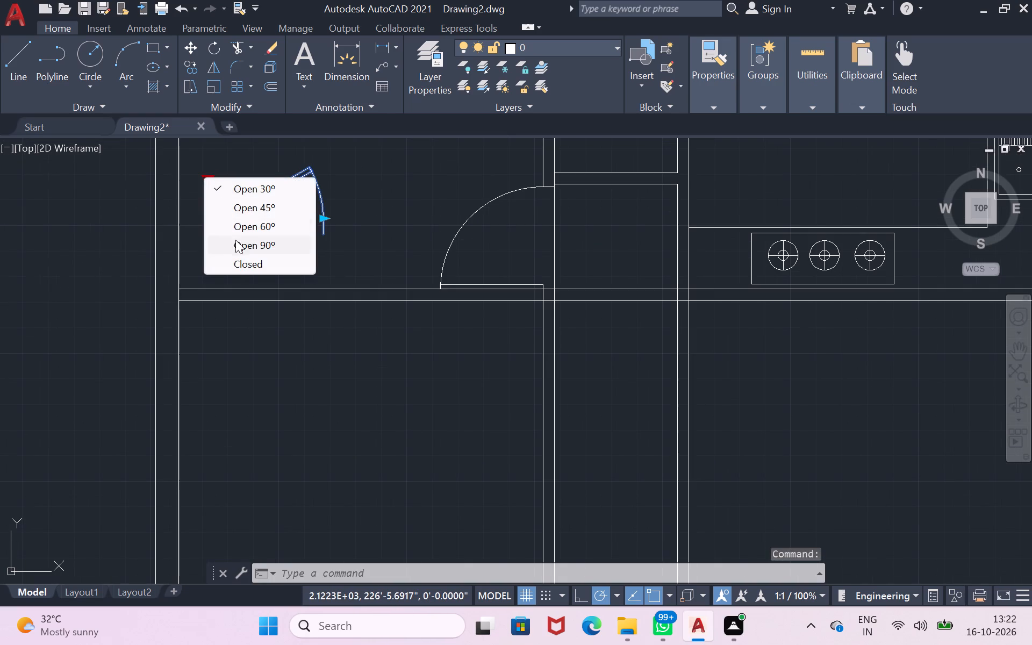
{"action": "left_click", "coordinate": [240, 250]}
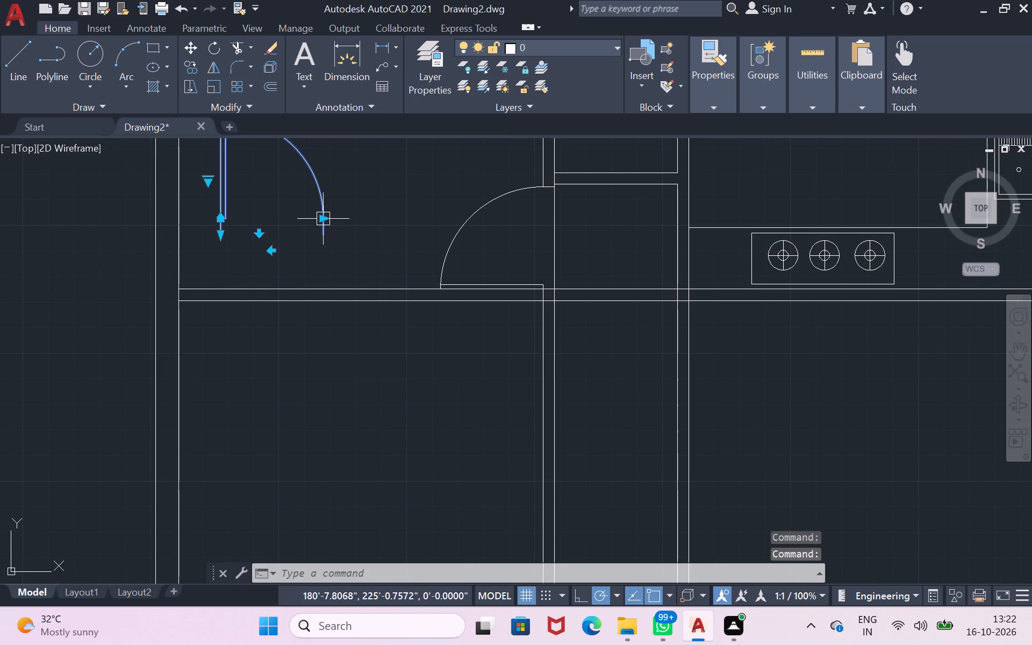
Reduce the new door's opening width and its jamb depth slightly.
{"action": "left_click_drag", "start_coordinate": [324, 220], "coordinate": [309, 218]}
{"action": "left_click", "coordinate": [309, 217]}
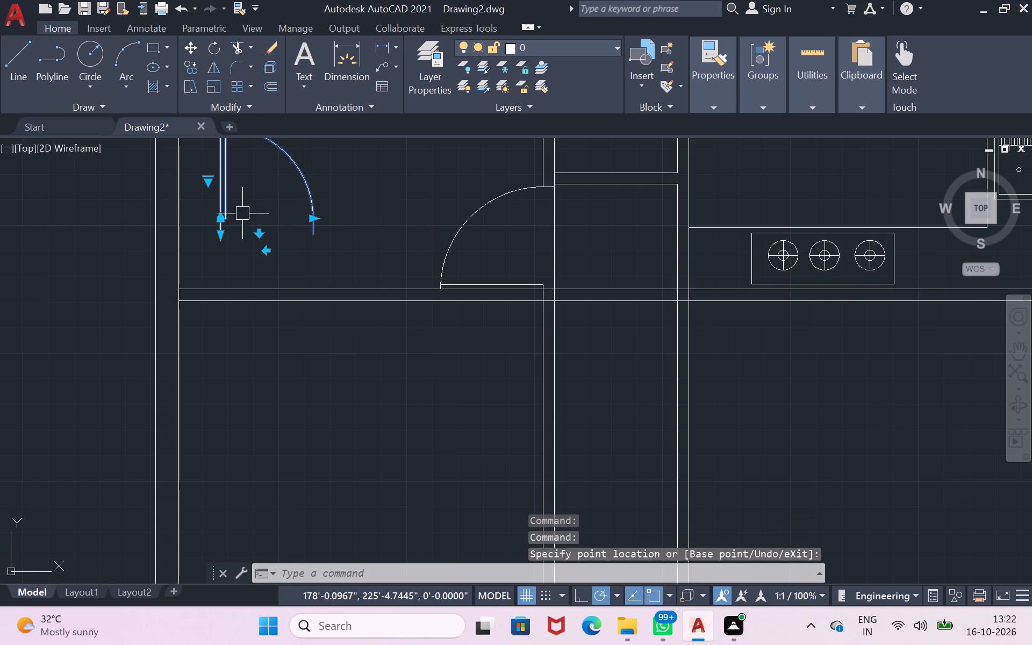
{"action": "left_click_drag", "start_coordinate": [221, 235], "coordinate": [223, 222]}
{"action": "left_click", "coordinate": [223, 222]}
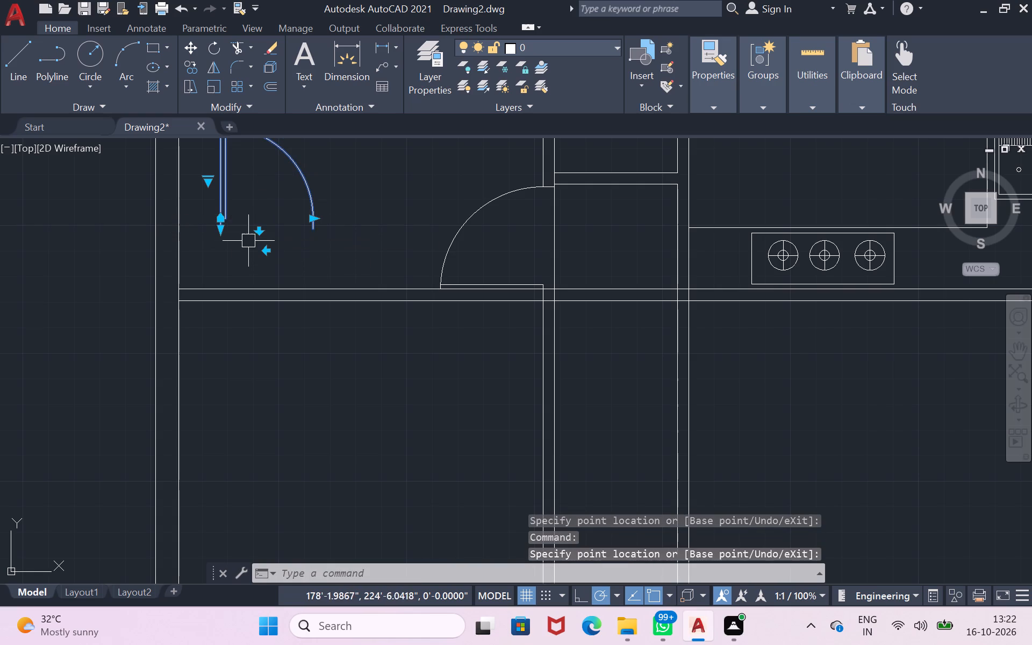
Flip the new door so that its leaf swings downward.
{"action": "left_click", "coordinate": [260, 234]}
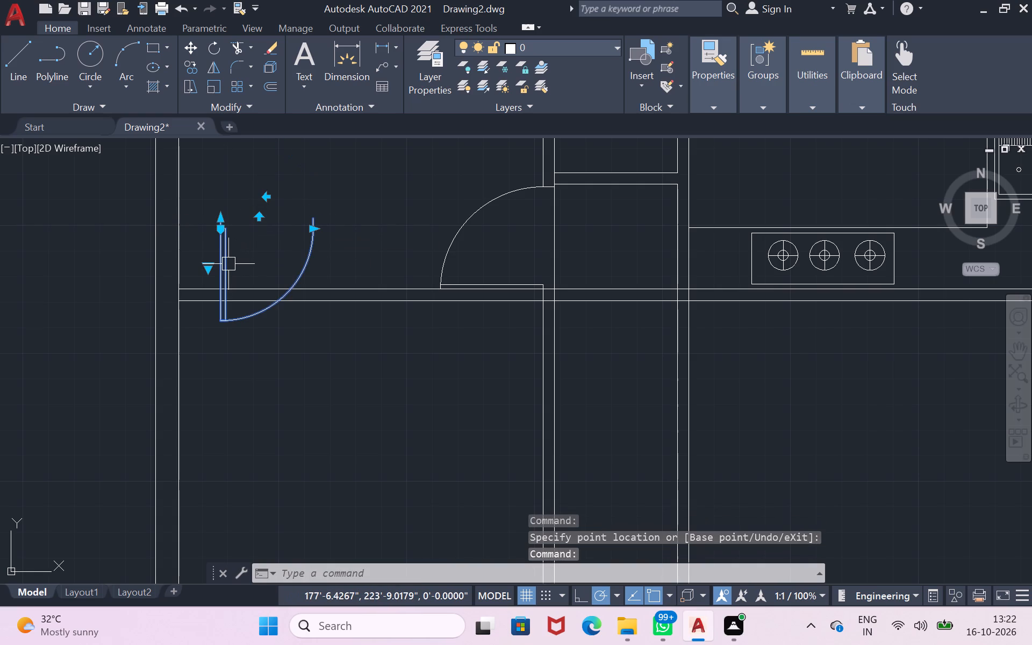
Move the door into the horizontal wall near the left outer wall, with the leaf's hinge end on the wall's lower line.
{"action": "left_click_drag", "start_coordinate": [227, 262], "coordinate": [225, 282]}
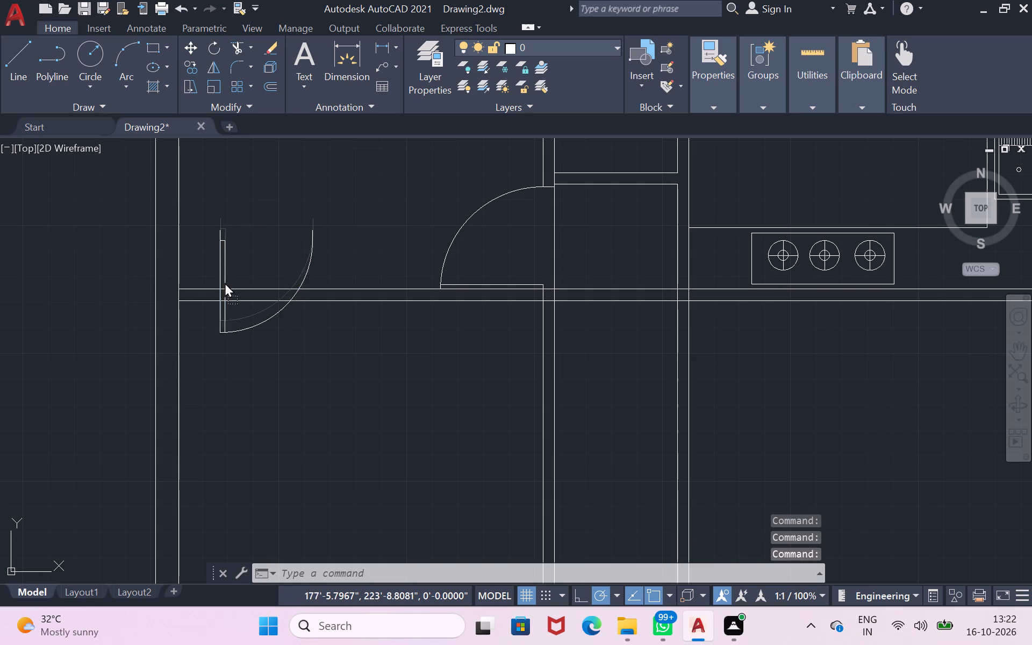
{"action": "left_click_drag", "start_coordinate": [225, 282], "coordinate": [206, 328]}
{"action": "scroll", "coordinate": [206, 328], "scroll_direction": "up", "scroll_amount": 2}
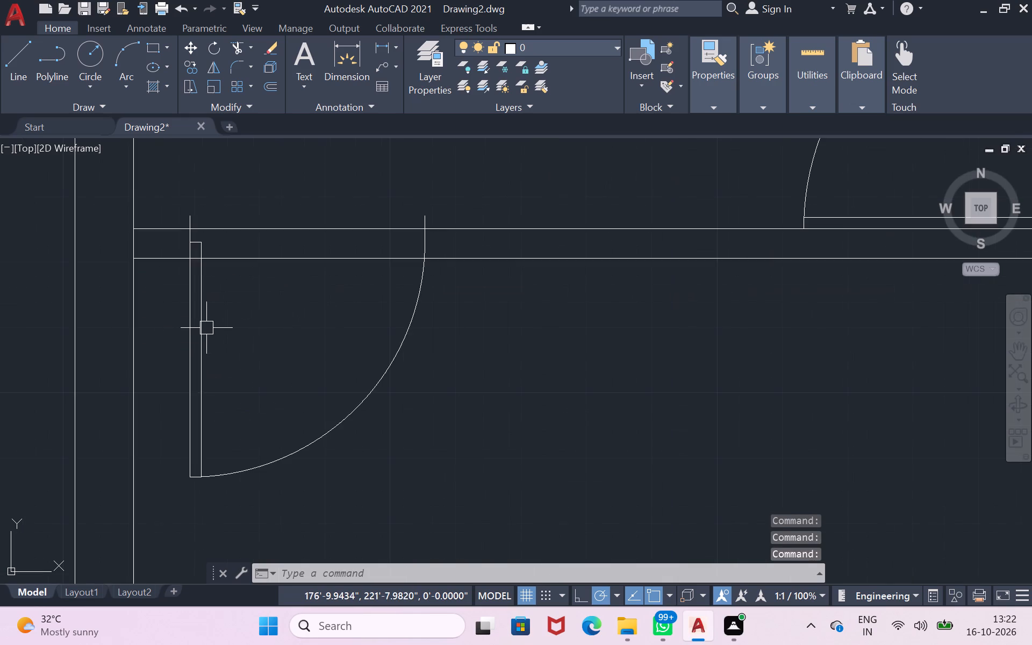
{"action": "left_click_drag", "start_coordinate": [203, 326], "coordinate": [197, 327]}
{"action": "left_click_drag", "start_coordinate": [199, 304], "coordinate": [193, 319]}
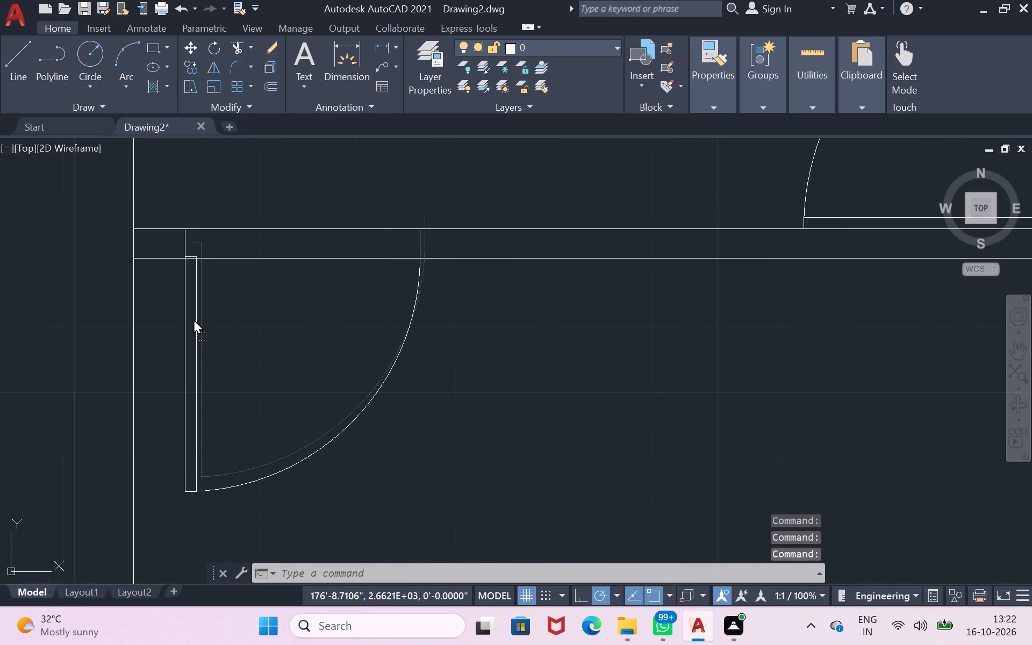
{"action": "left_click_drag", "start_coordinate": [193, 319], "coordinate": [171, 318]}
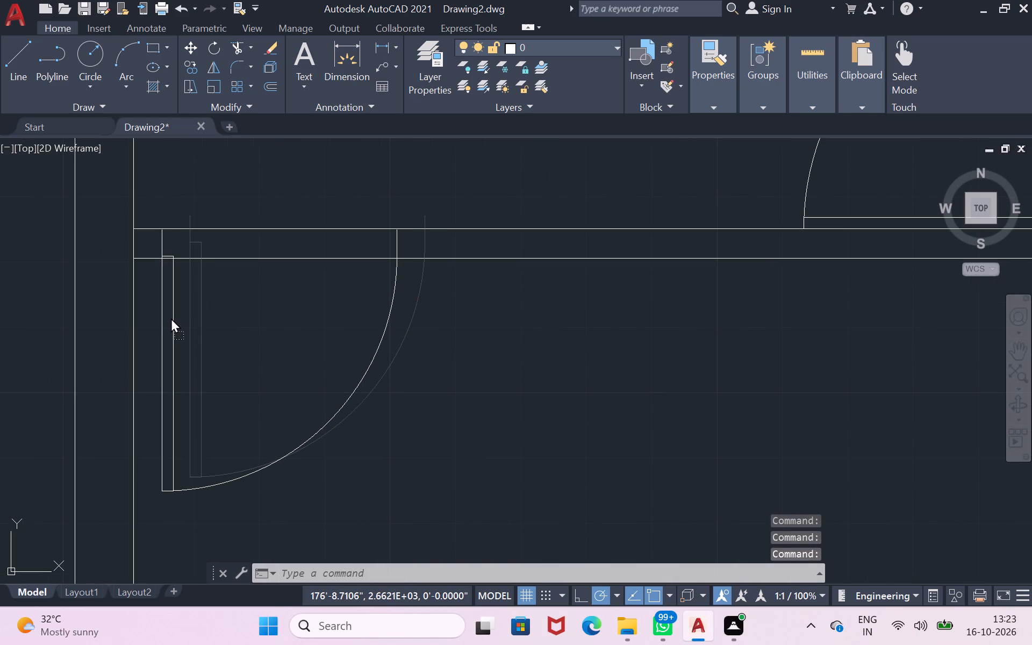
{"action": "left_click_drag", "start_coordinate": [171, 318], "coordinate": [174, 318]}
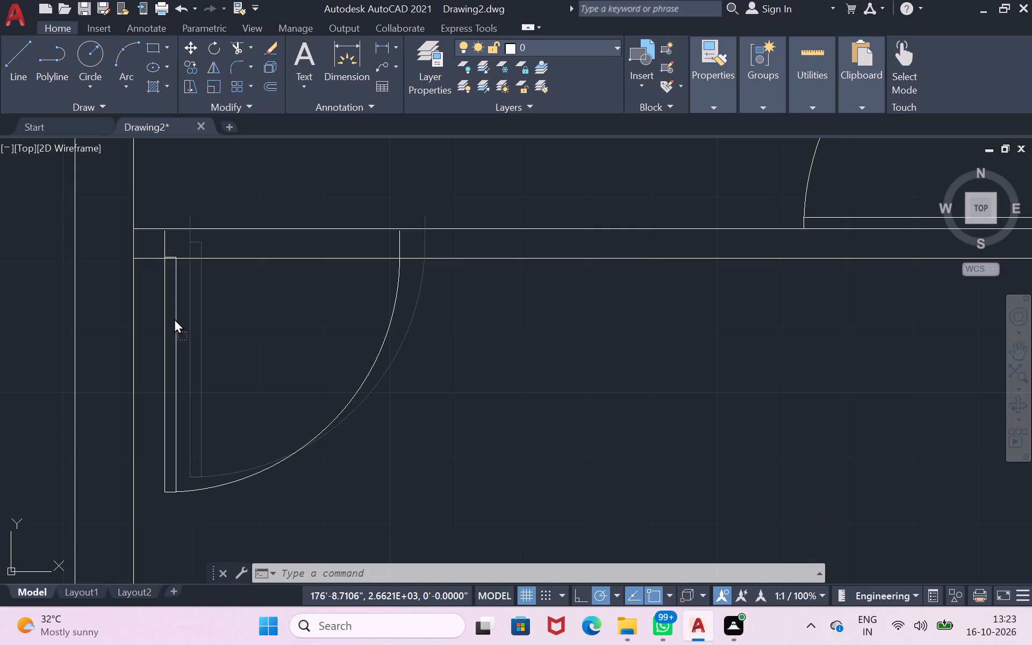
{"action": "left_click_drag", "start_coordinate": [174, 318], "coordinate": [174, 320]}
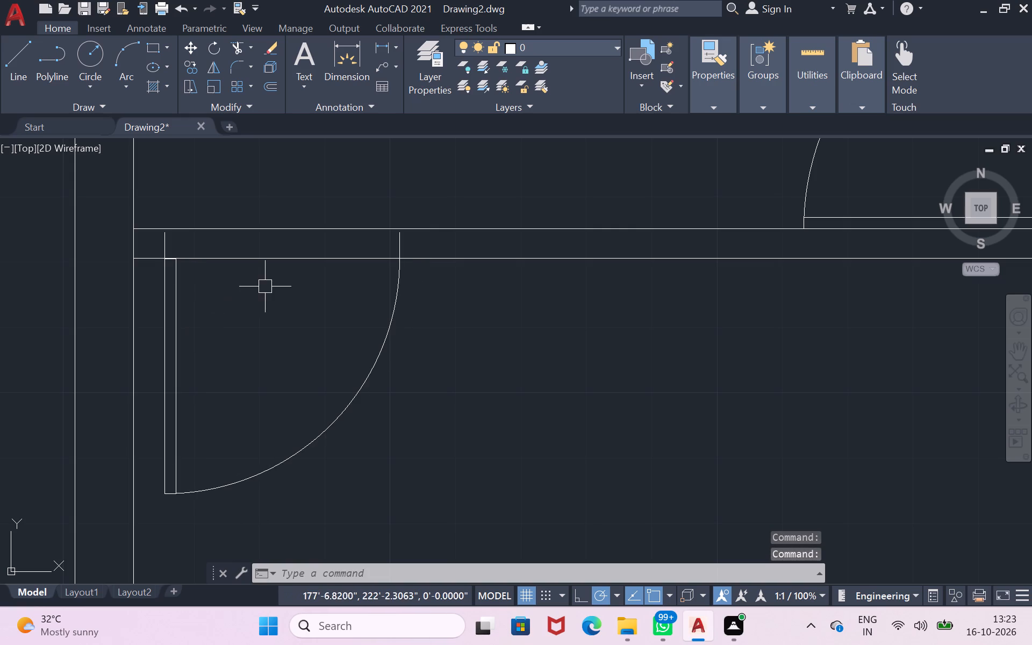
Draw a short vertical line from the top of the new door's left jamb up to the horizontal wall's upper line.
{"action": "left_click", "coordinate": [25, 47]}
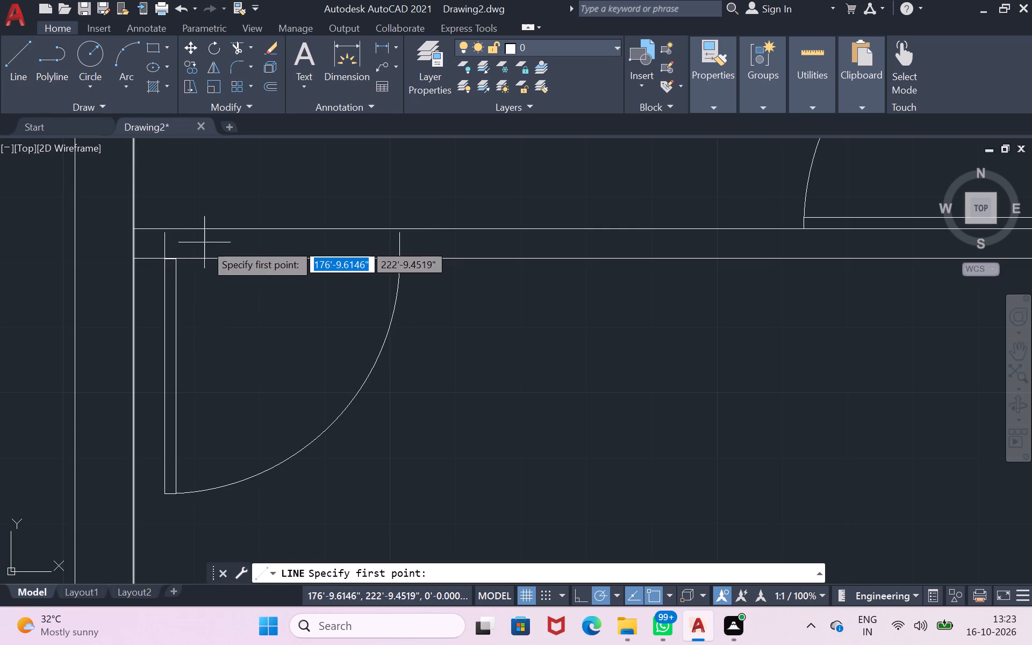
{"action": "scroll", "coordinate": [152, 247], "scroll_direction": "up", "scroll_amount": 3}
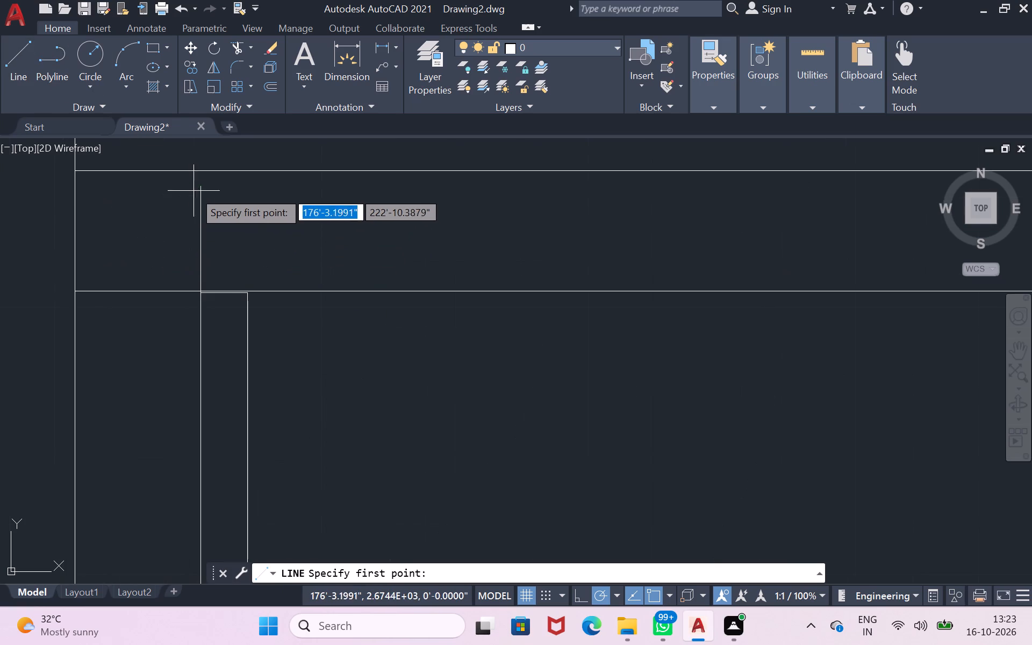
{"action": "left_click", "coordinate": [203, 188]}
{"action": "left_click", "coordinate": [203, 170]}
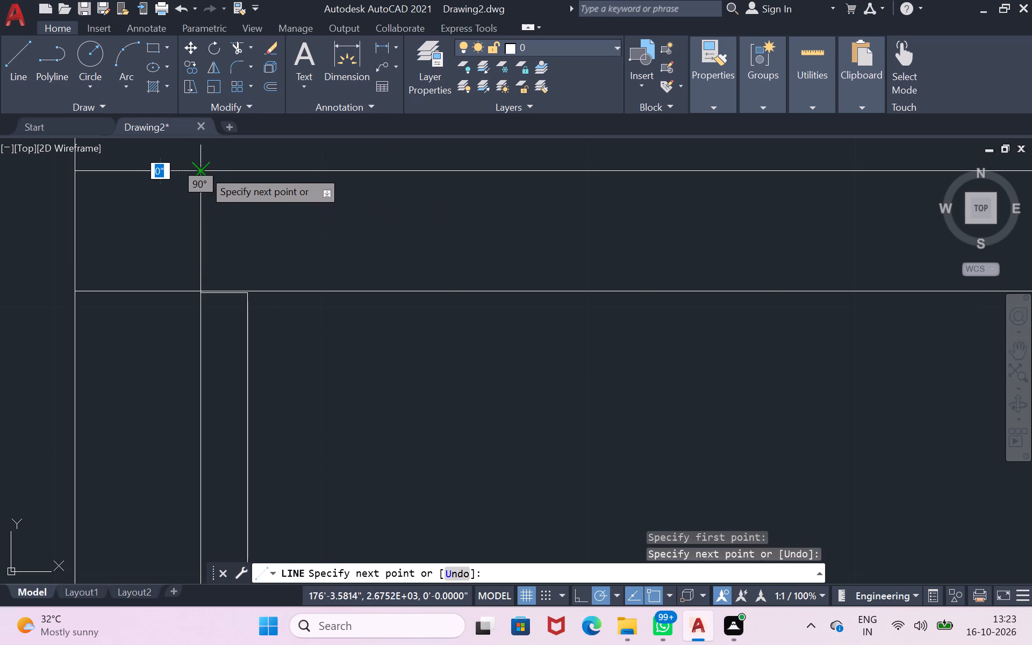
Draw a short vertical line from the top of the new door's right jamb up to the horizontal wall's upper line.
{"action": "key", "text": "Return"}
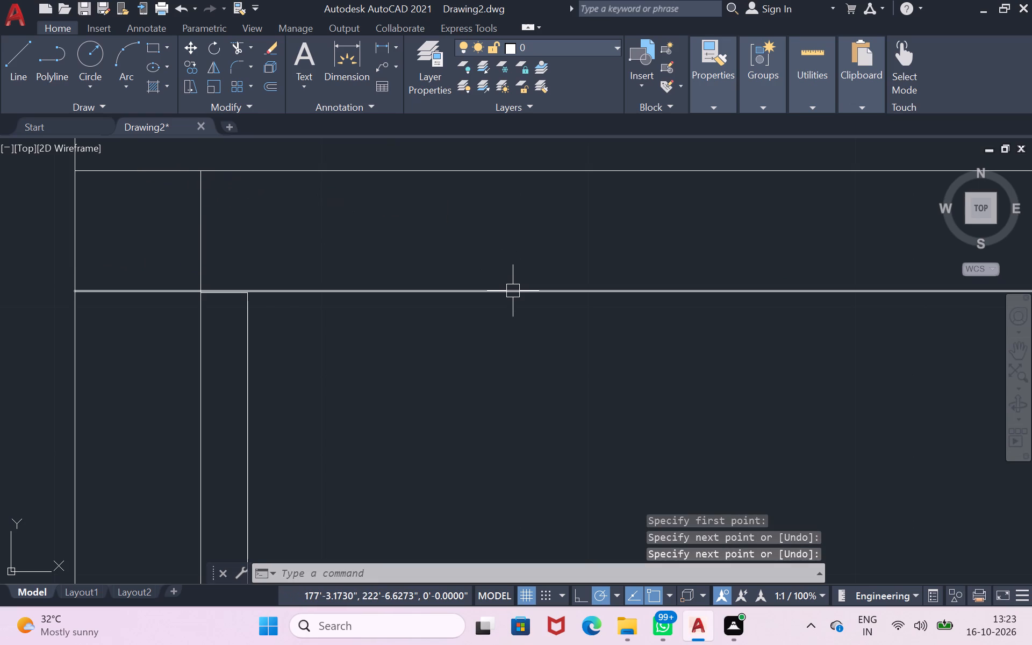
{"action": "scroll", "coordinate": [513, 291], "scroll_direction": "down", "scroll_amount": 2}
{"action": "scroll", "coordinate": [812, 241], "scroll_direction": "up", "scroll_amount": 2}
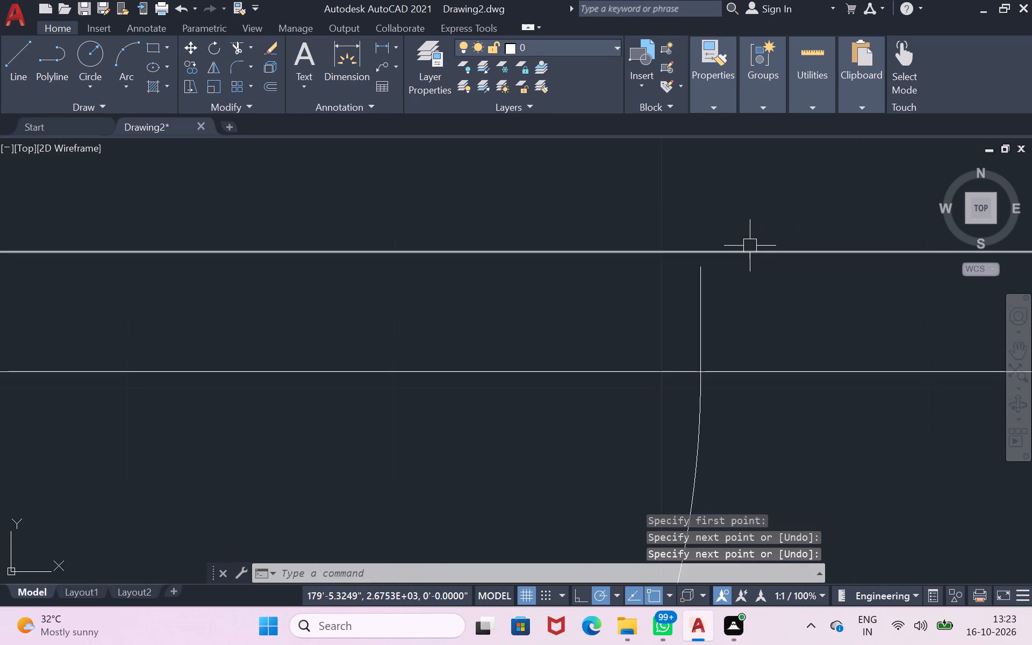
{"action": "scroll", "coordinate": [750, 246], "scroll_direction": "up", "scroll_amount": 2}
{"action": "key", "text": "l"}
{"action": "key", "text": "Return"}
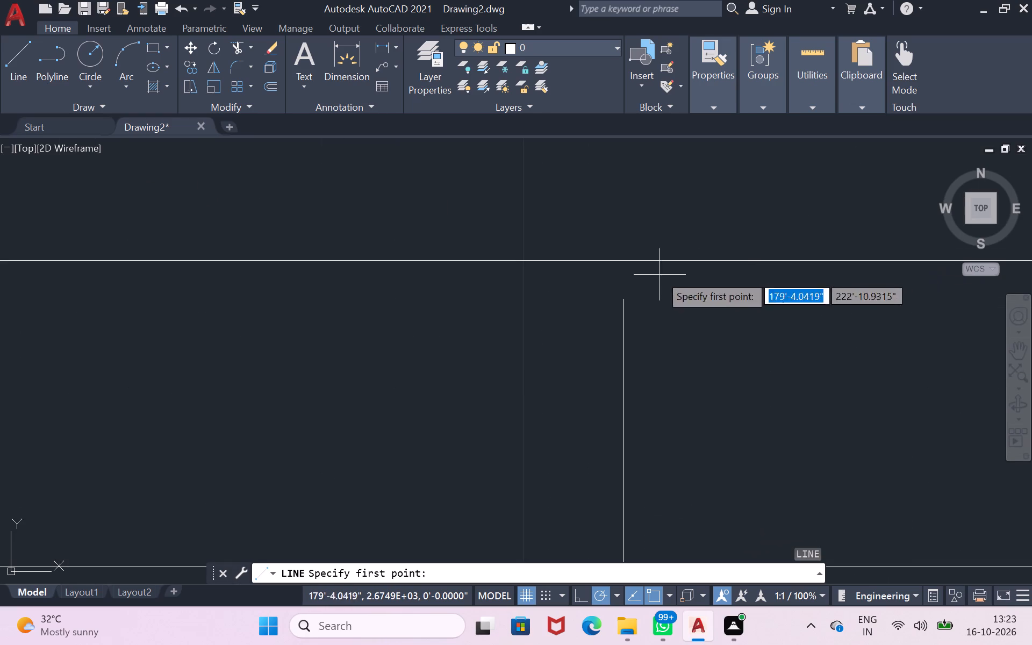
{"action": "left_click", "coordinate": [627, 300]}
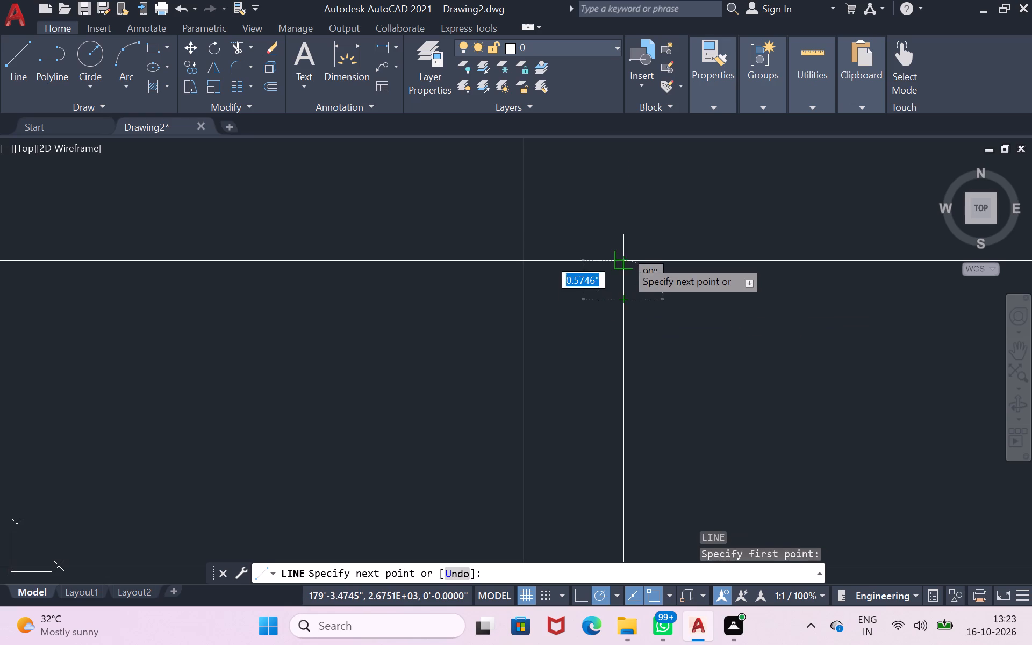
{"action": "left_click", "coordinate": [626, 260]}
{"action": "key", "text": "Return"}
{"action": "scroll", "coordinate": [626, 260], "scroll_direction": "down", "scroll_amount": 4}
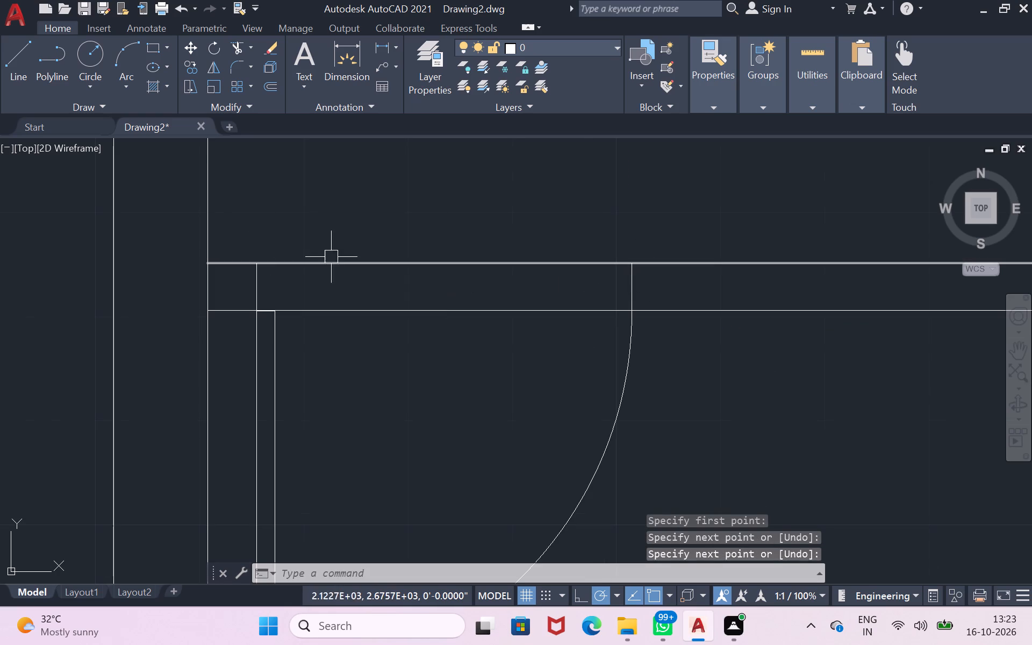
Trim the horizontal wall's lower line out of the new door opening and the outer wall's inner line between the two wall lines.
{"action": "left_click", "coordinate": [239, 39]}
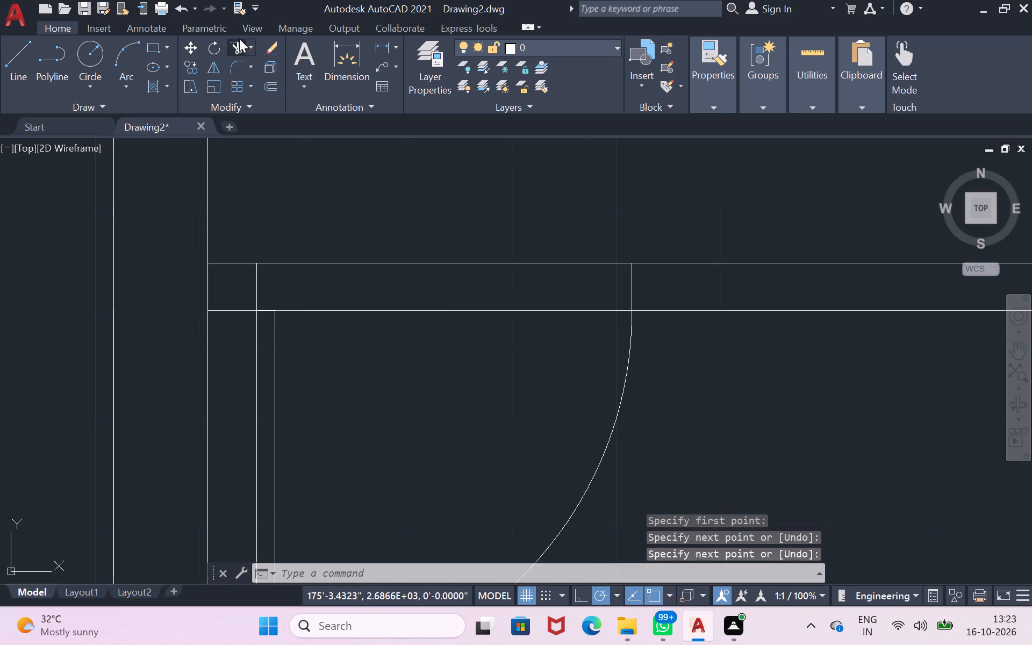
{"action": "left_click", "coordinate": [355, 311]}
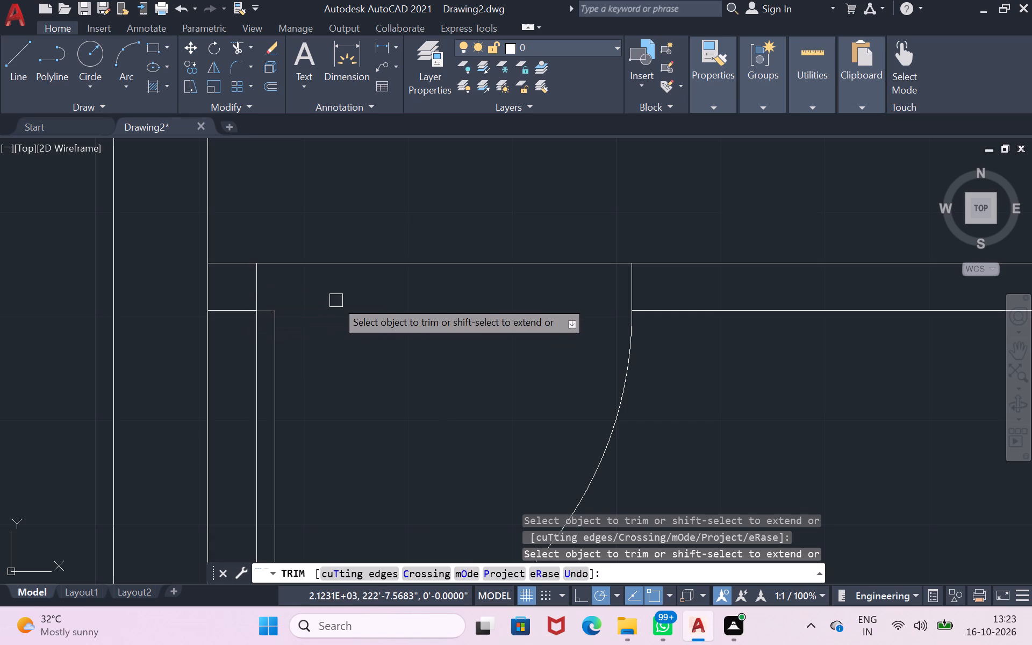
{"action": "left_click", "coordinate": [212, 286]}
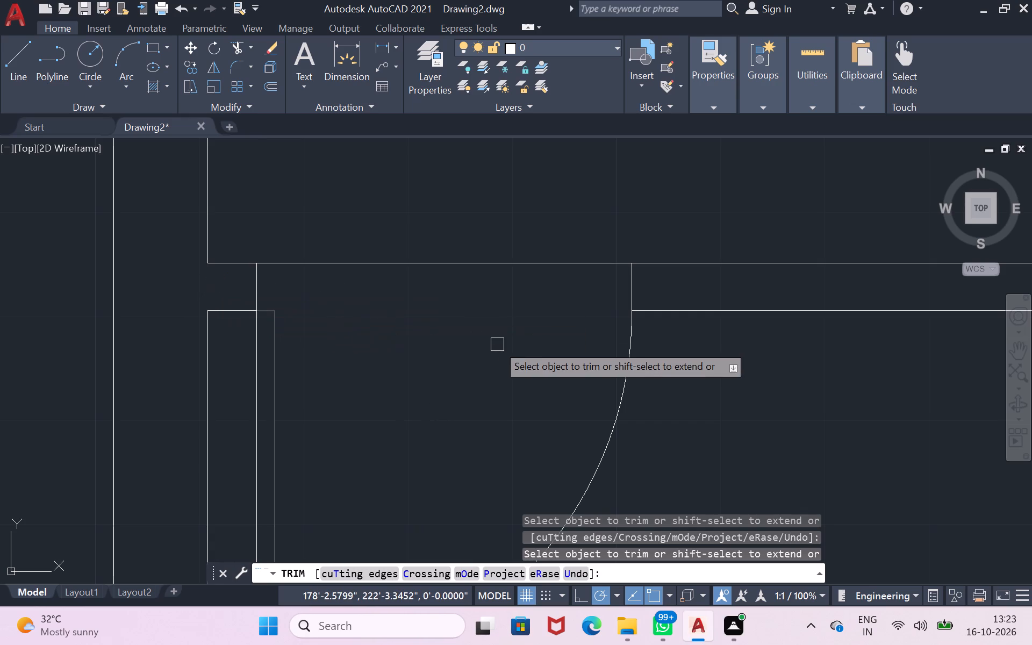
Trim the crossing lines where the passage's left wall meets the horizontal wall: its left line and the horizontal wall's lower line.
{"action": "scroll", "coordinate": [497, 345], "scroll_direction": "down", "scroll_amount": 4}
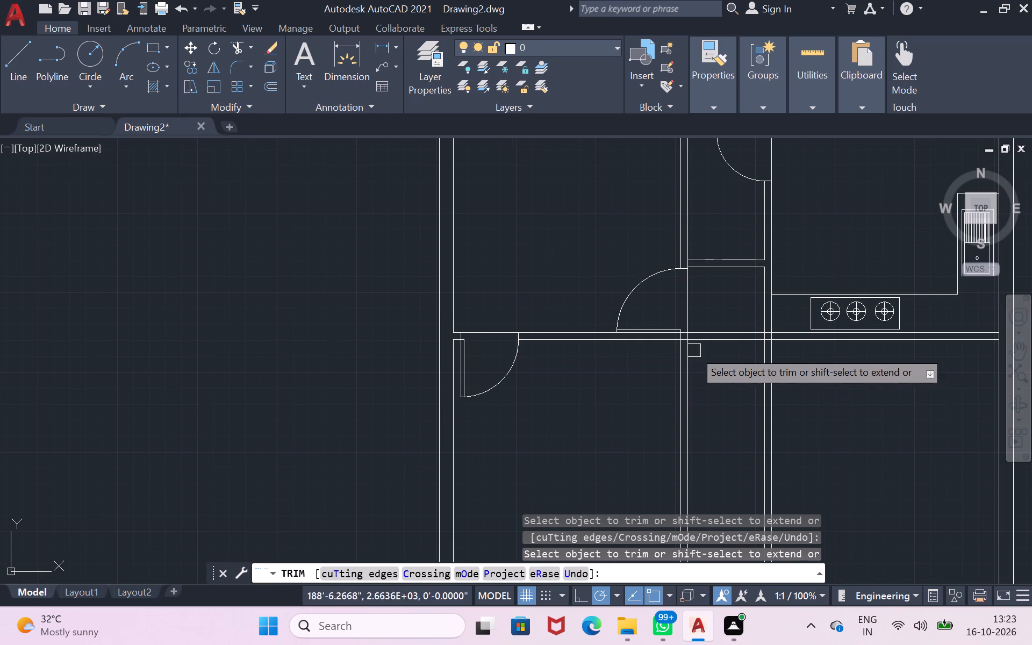
{"action": "scroll", "coordinate": [676, 331], "scroll_direction": "up", "scroll_amount": 5}
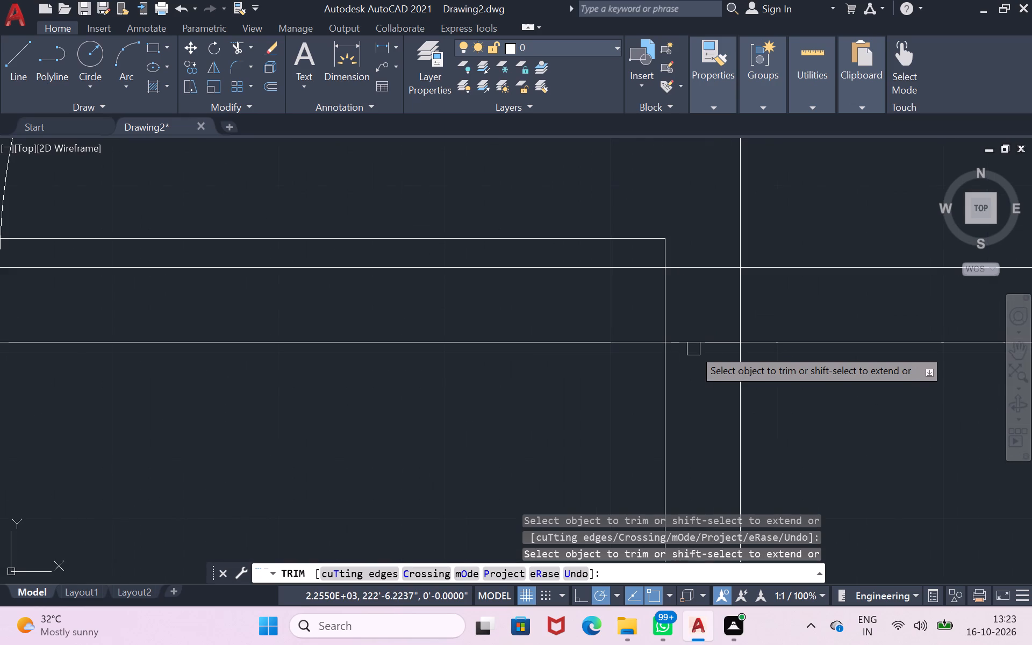
{"action": "left_click", "coordinate": [670, 318]}
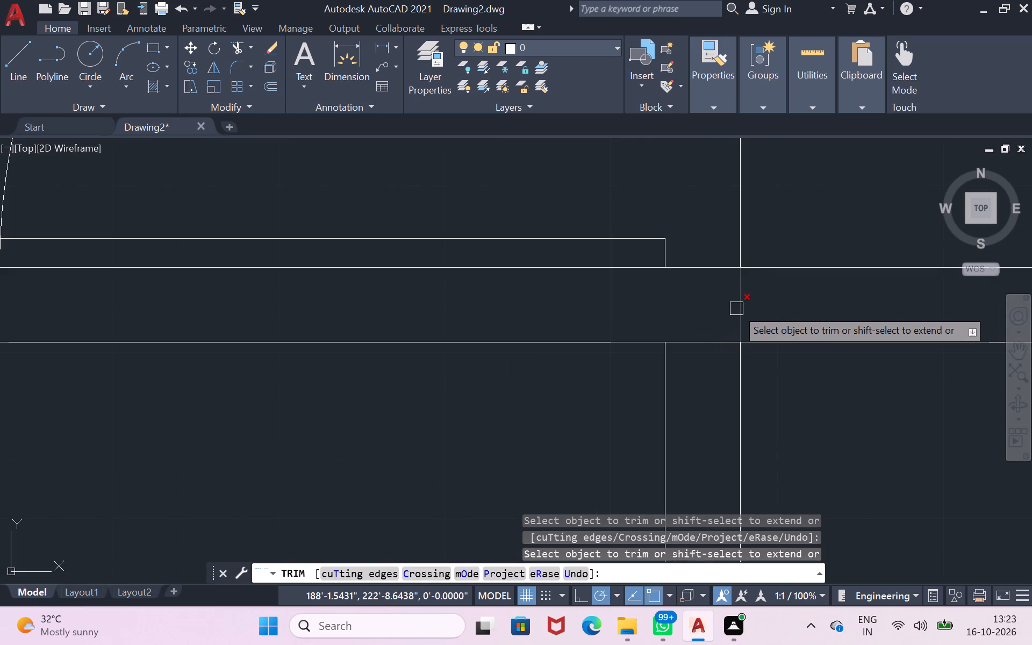
{"action": "left_click", "coordinate": [709, 347]}
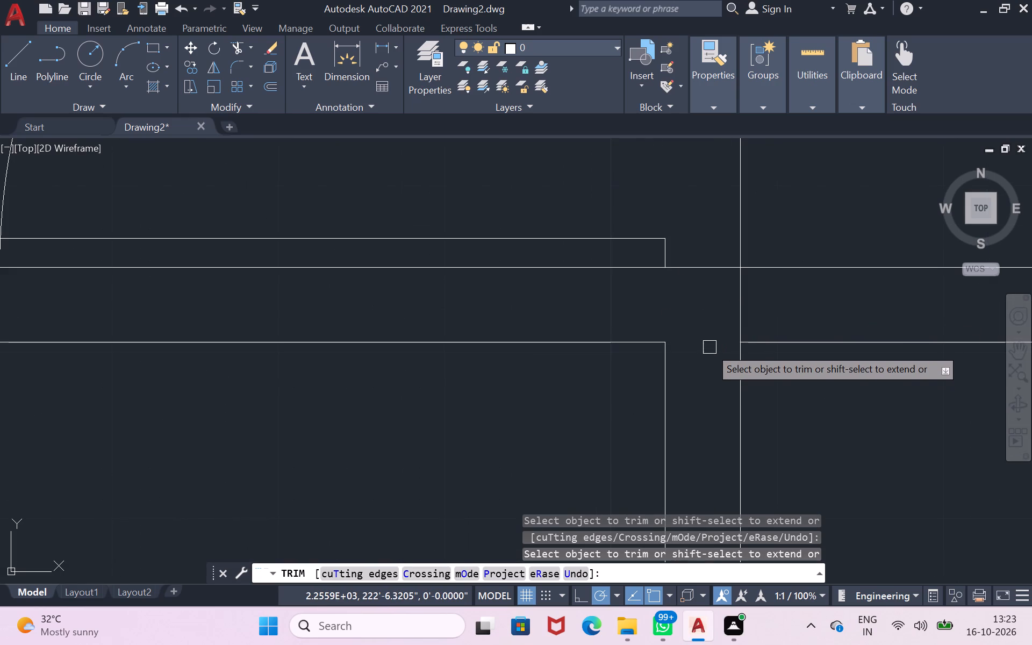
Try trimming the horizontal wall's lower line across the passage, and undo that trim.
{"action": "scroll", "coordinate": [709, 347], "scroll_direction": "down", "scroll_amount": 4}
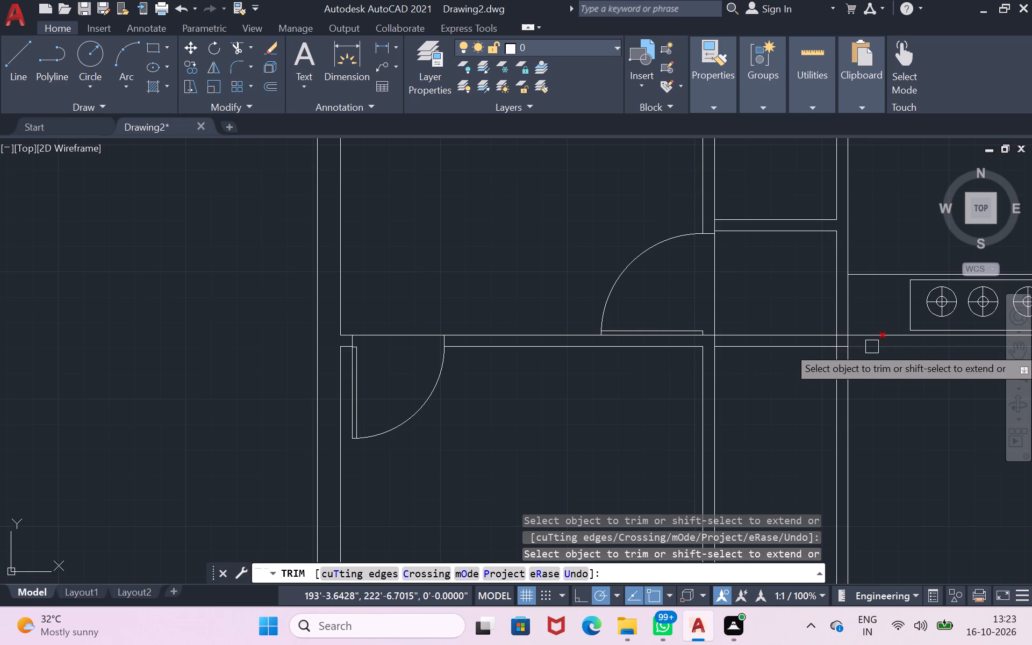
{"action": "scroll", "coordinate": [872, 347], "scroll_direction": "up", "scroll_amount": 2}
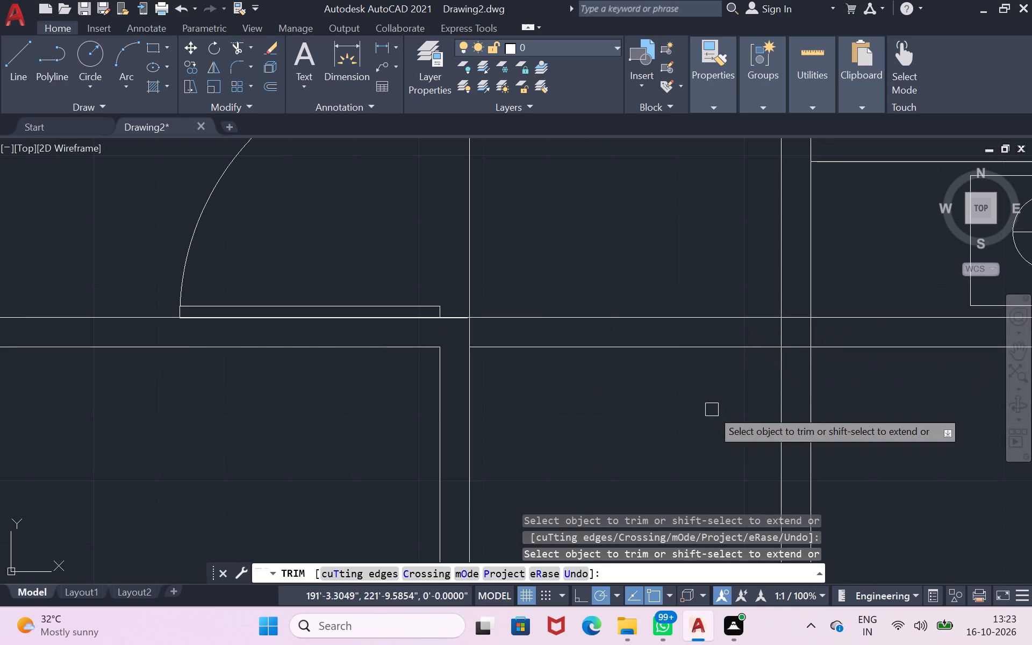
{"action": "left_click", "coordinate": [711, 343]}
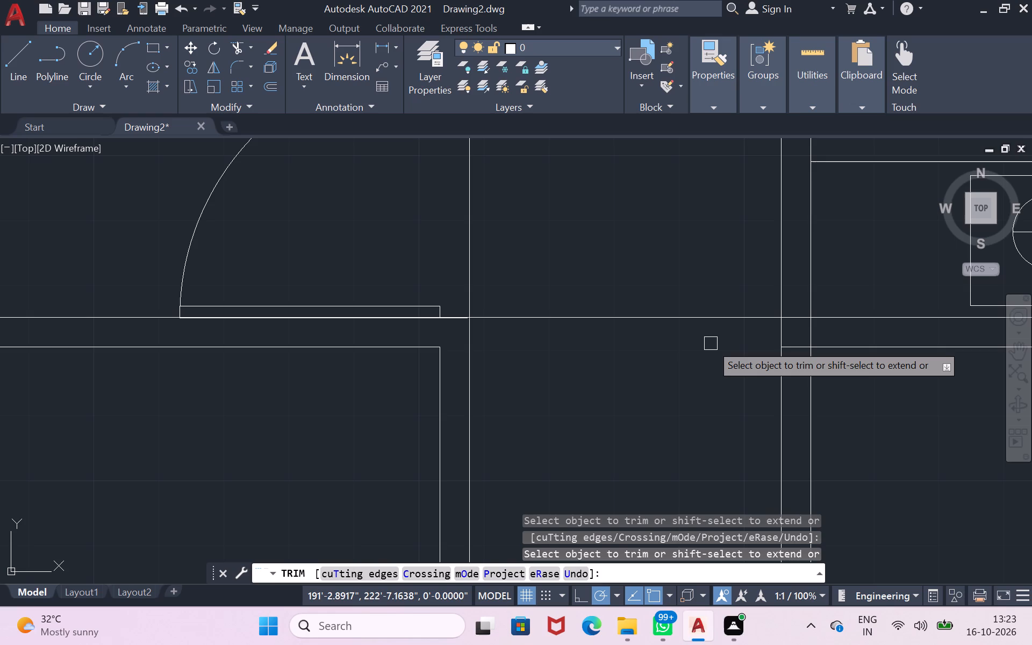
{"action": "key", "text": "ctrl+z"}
Trim the horizontal wall's upper line across the passage between the two vertical walls.
{"action": "scroll", "coordinate": [766, 309], "scroll_direction": "down", "scroll_amount": 2}
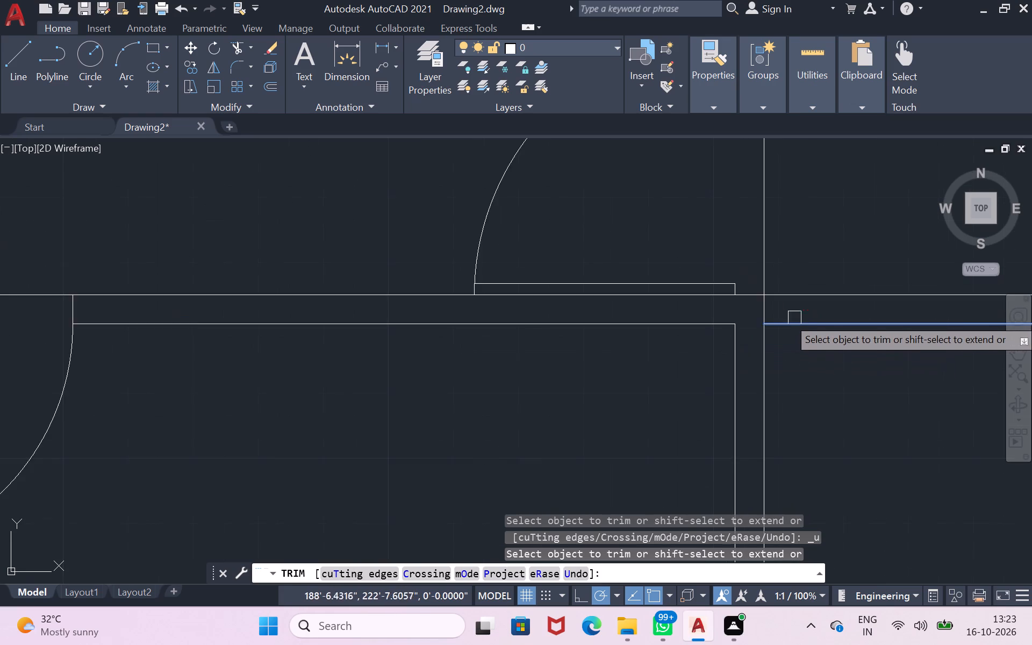
{"action": "scroll", "coordinate": [794, 318], "scroll_direction": "down", "scroll_amount": 1}
{"action": "left_click", "coordinate": [844, 305]}
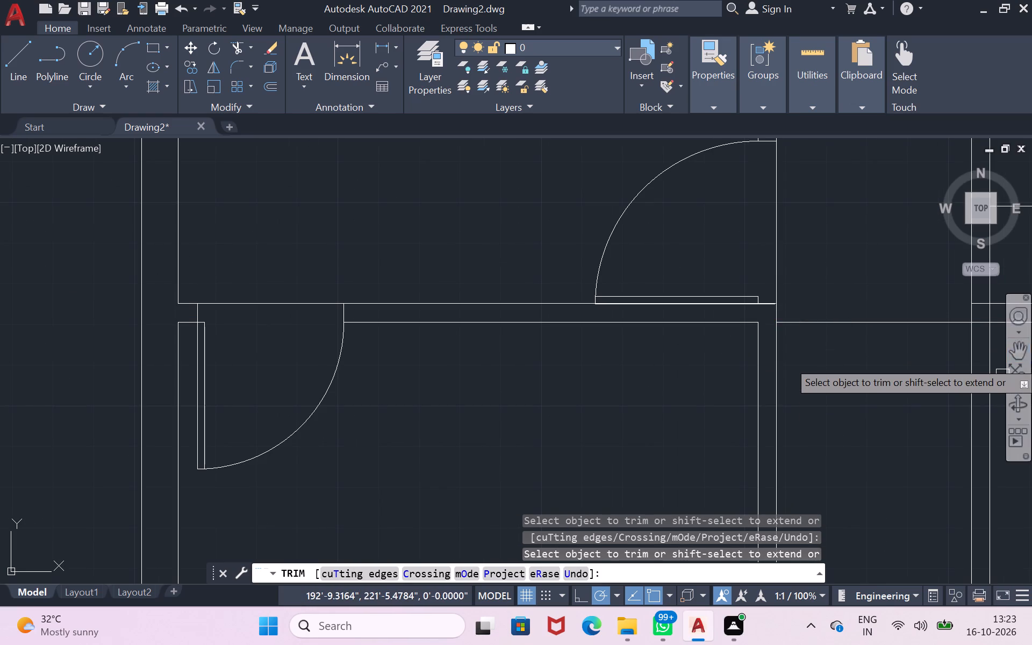
Trim the crossing lines at the junction of the passage's right wall and the kitchen's lower wall so the wall interiors connect.
{"action": "left_click", "coordinate": [1017, 356]}
{"action": "left_click_drag", "start_coordinate": [863, 342], "coordinate": [808, 339]}
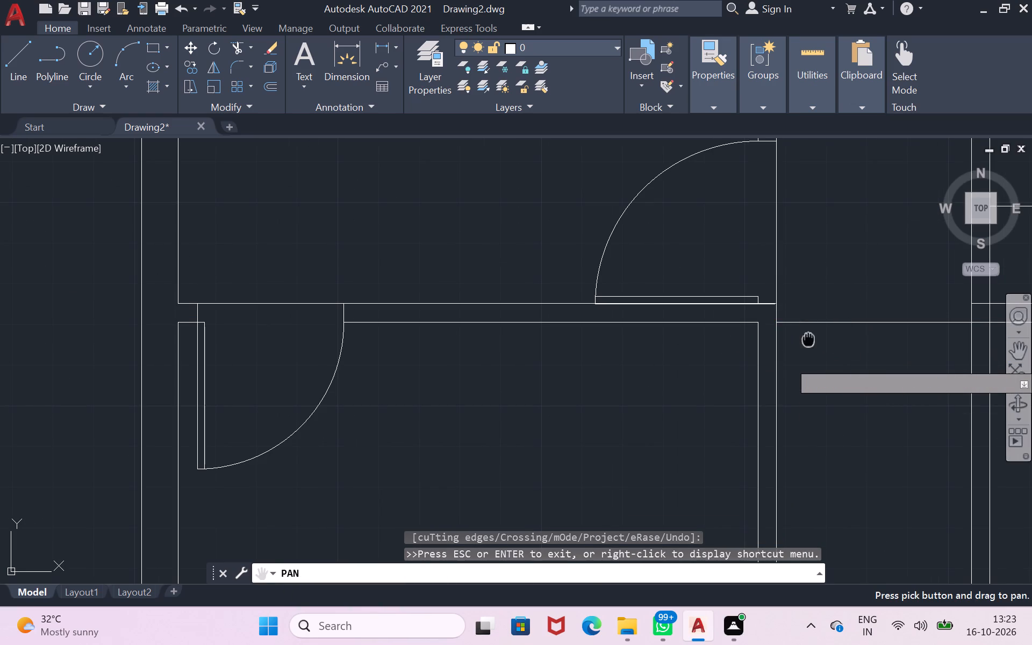
{"action": "left_click_drag", "start_coordinate": [808, 339], "coordinate": [700, 335]}
{"action": "scroll", "coordinate": [779, 349], "scroll_direction": "down", "scroll_amount": 1}
{"action": "left_click_drag", "start_coordinate": [865, 341], "coordinate": [748, 349]}
{"action": "scroll", "coordinate": [590, 424], "scroll_direction": "up", "scroll_amount": 1}
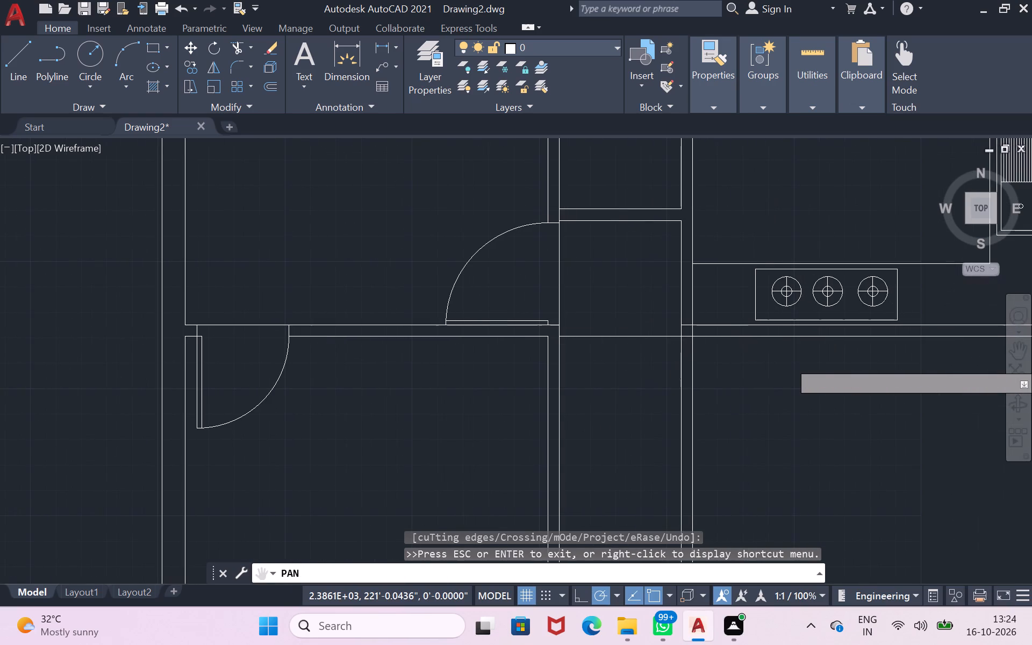
{"action": "scroll", "coordinate": [590, 424], "scroll_direction": "up", "scroll_amount": 1}
{"action": "scroll", "coordinate": [621, 402], "scroll_direction": "down", "scroll_amount": 1}
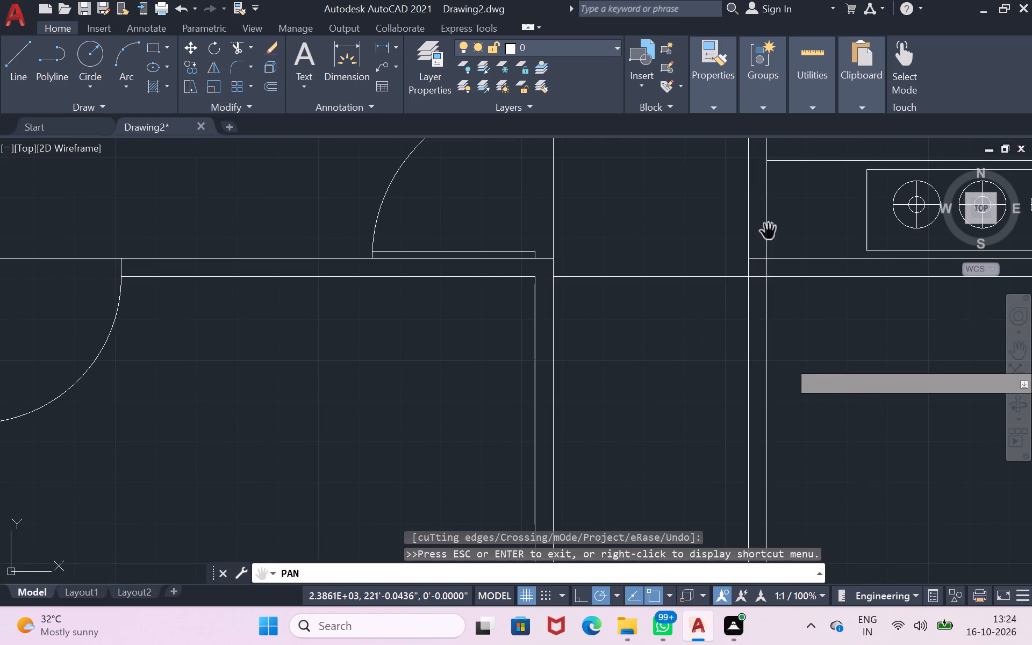
{"action": "key", "text": "Return"}
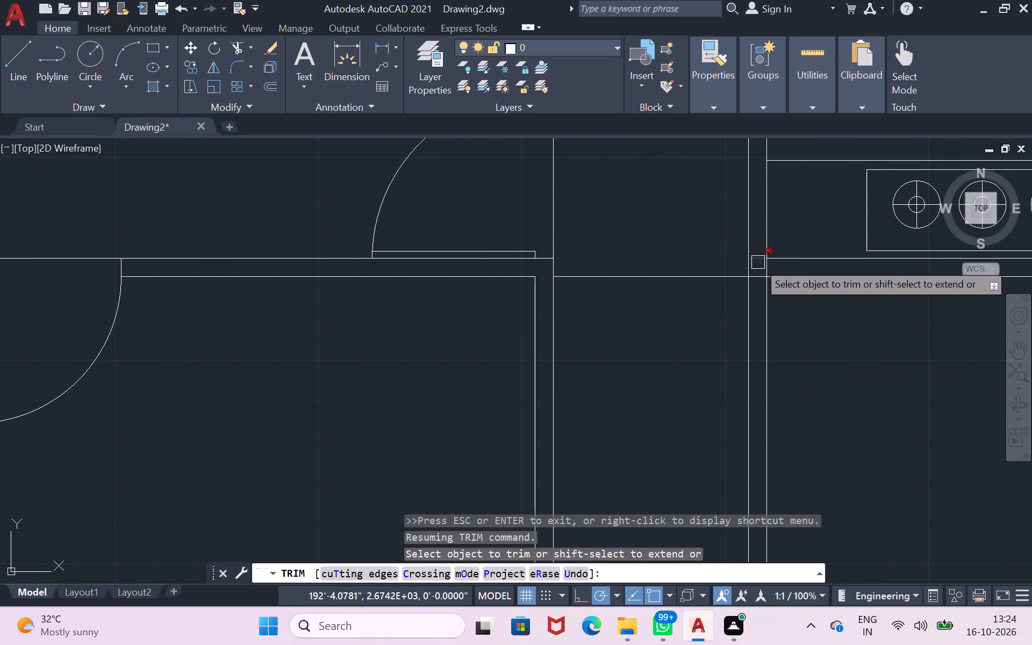
{"action": "left_click", "coordinate": [758, 262]}
{"action": "left_click", "coordinate": [771, 268]}
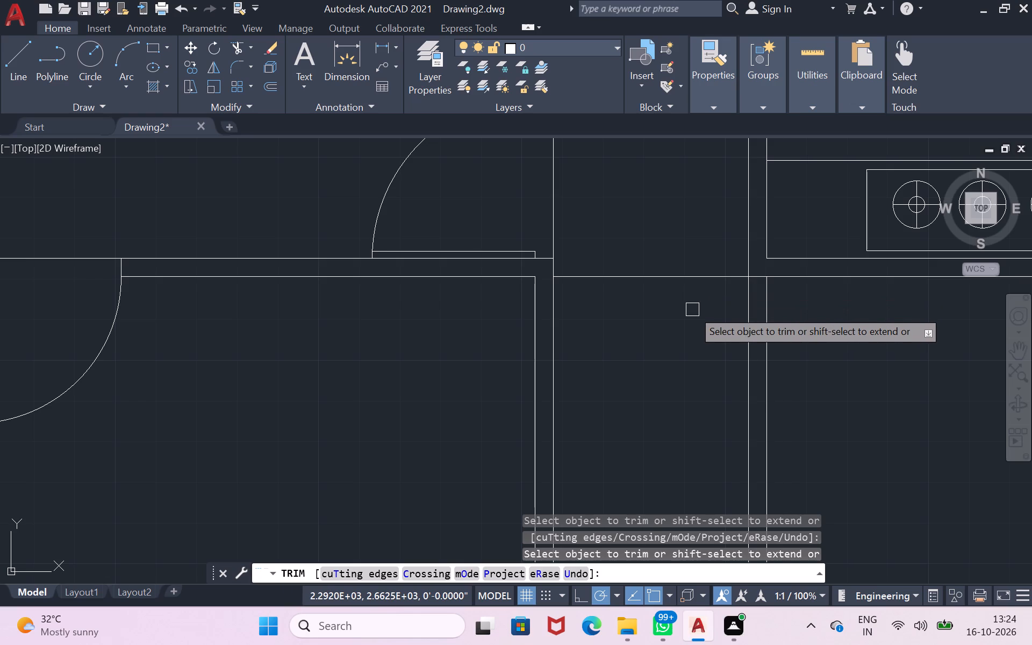
{"action": "left_click", "coordinate": [758, 275]}
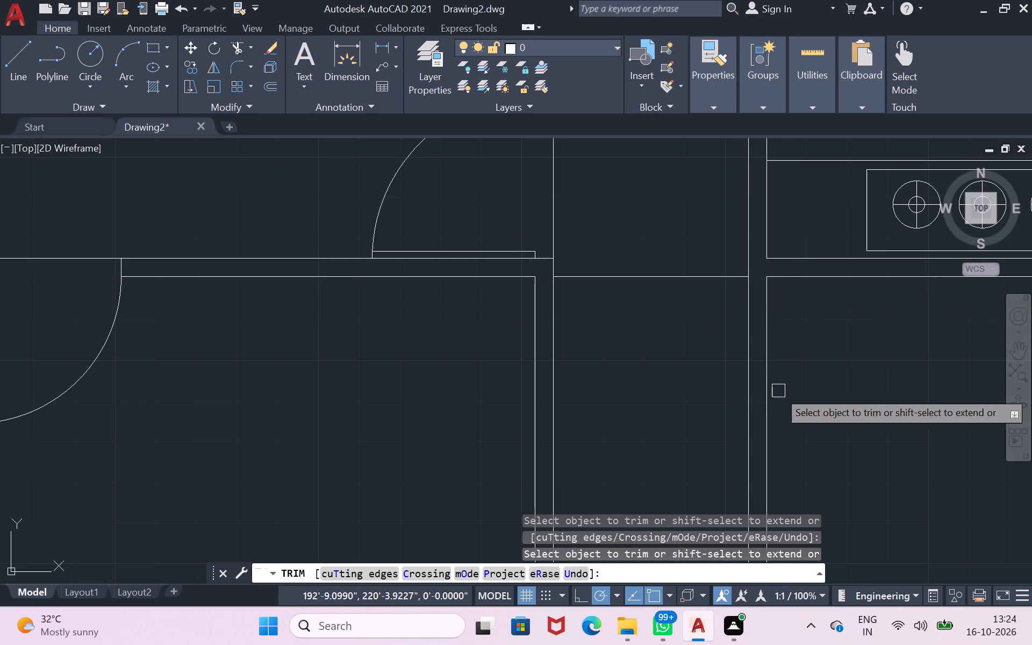
{"action": "scroll", "coordinate": [747, 396], "scroll_direction": "down", "scroll_amount": 2}
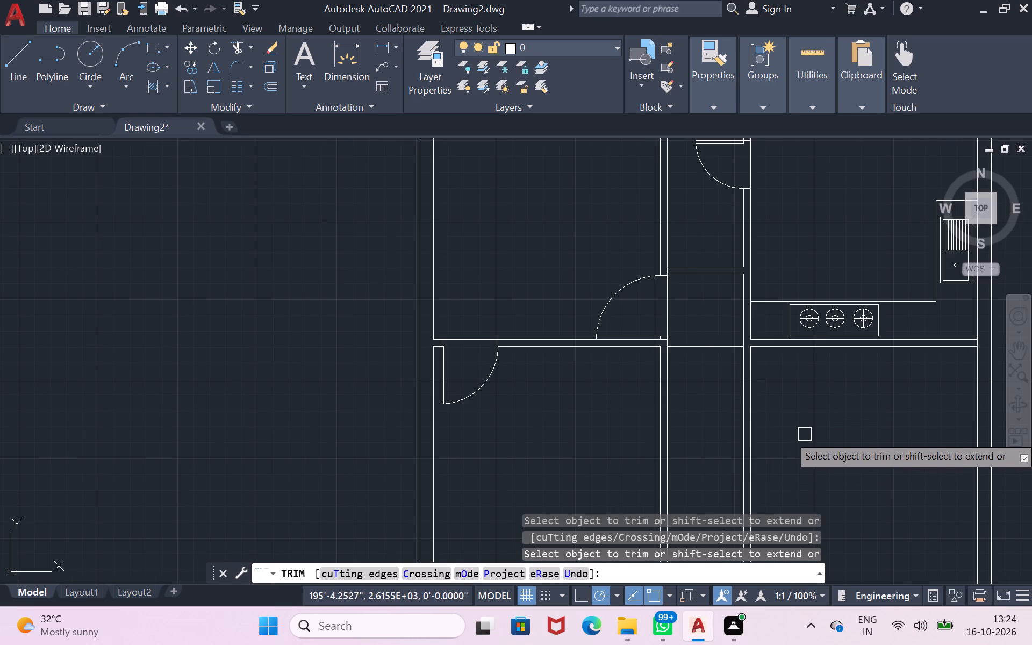
{"action": "key", "text": "Return"}
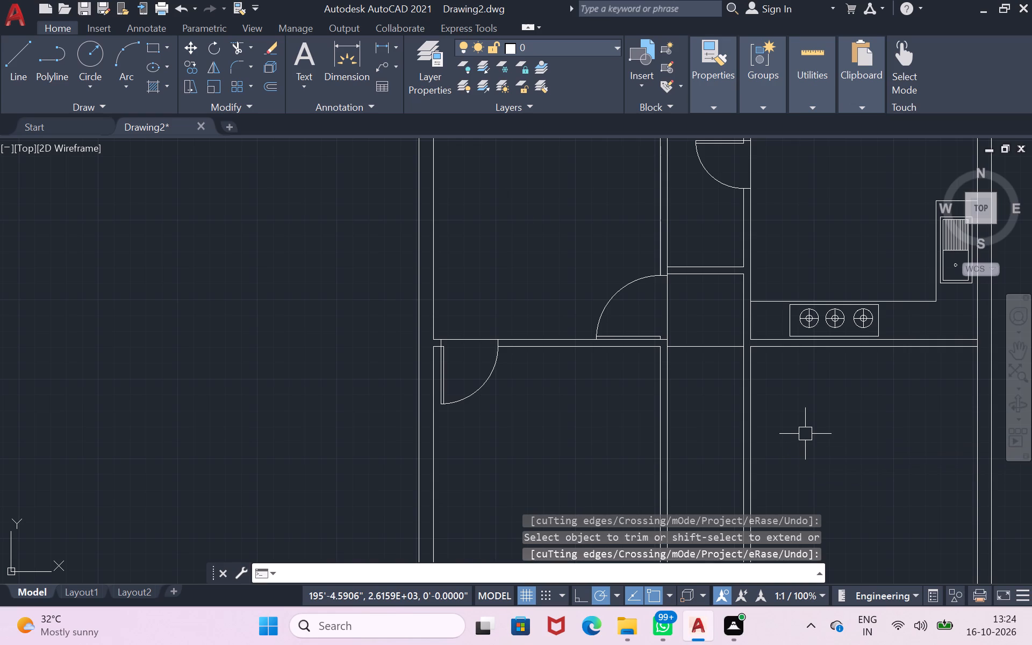
Draw a 12'2" line leftward along the kitchen wall's lower line, starting at the right outer wall's inner corner.
{"action": "left_click", "coordinate": [10, 64]}
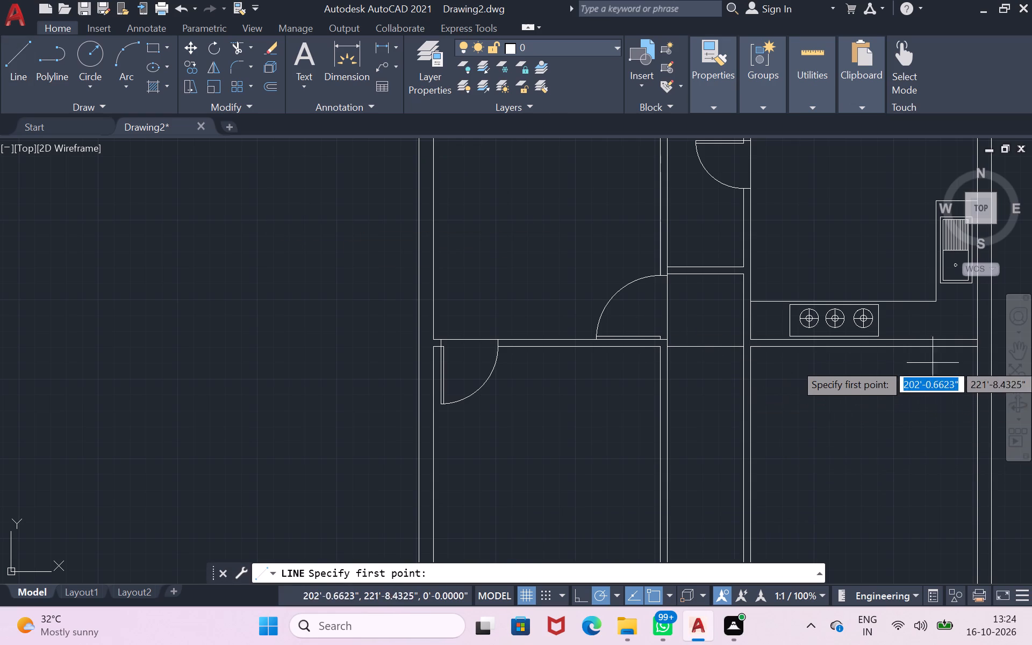
{"action": "left_click", "coordinate": [974, 349]}
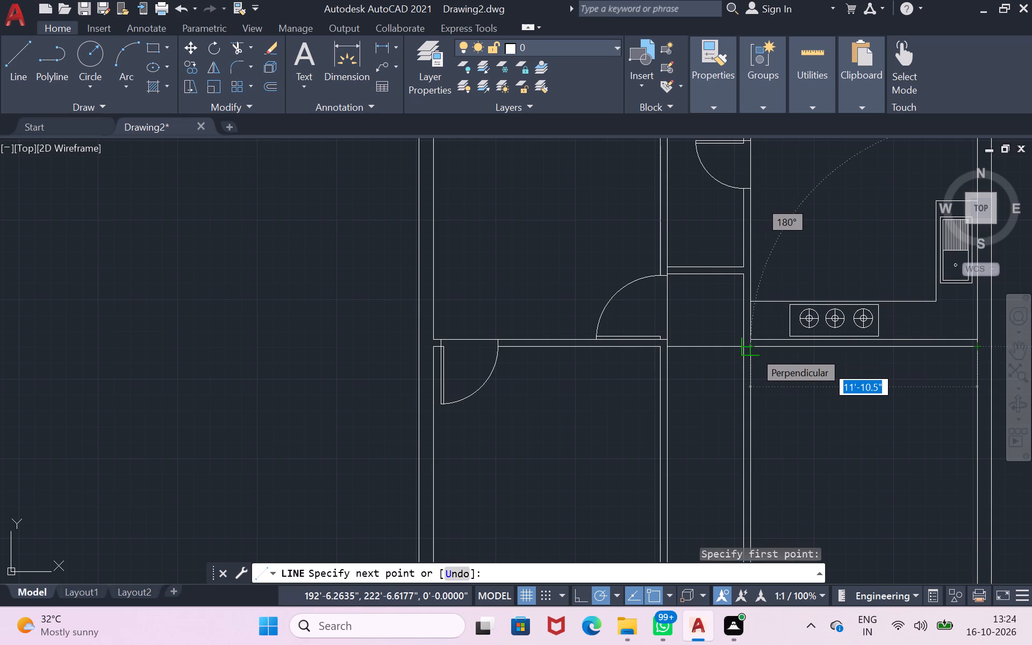
{"action": "type", "text": "12"}
{"action": "key", "text": "apostrophe"}
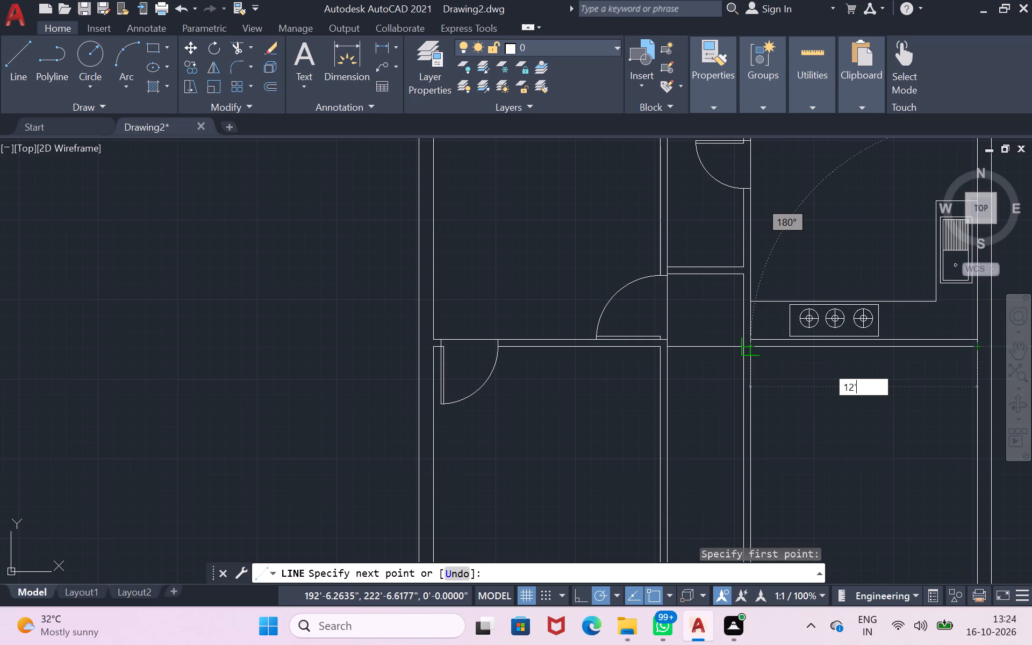
{"action": "key", "text": "2"}
{"action": "key", "text": "shift+quotedbl"}
{"action": "key", "text": "Return"}
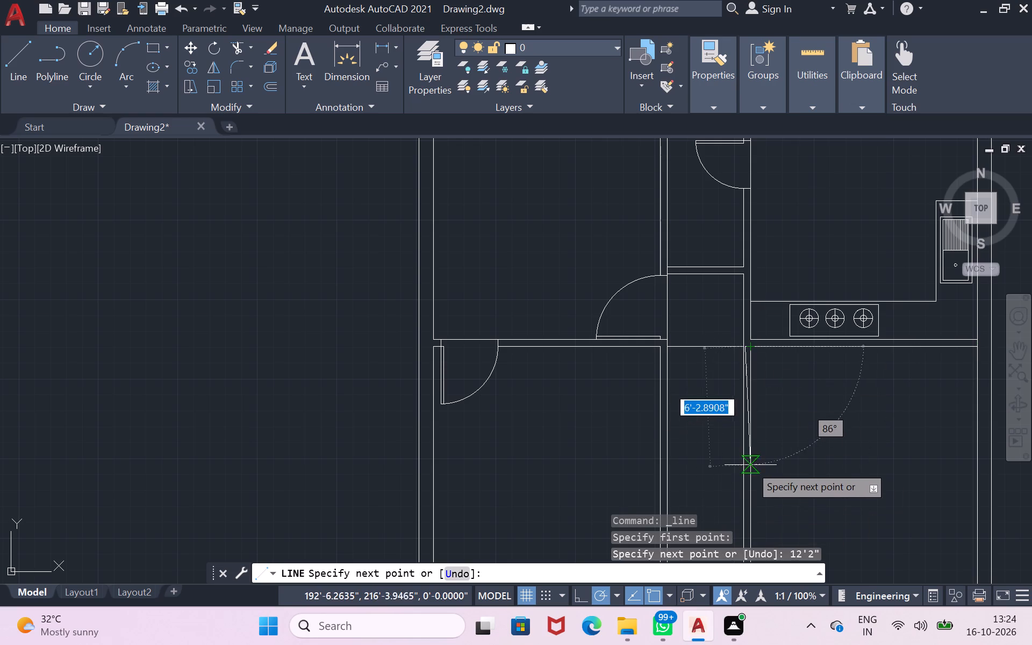
Continue the line about 4'-5" straight down from the 12'2" point, inside the passage's right wall.
{"action": "scroll", "coordinate": [749, 465], "scroll_direction": "up", "scroll_amount": 2}
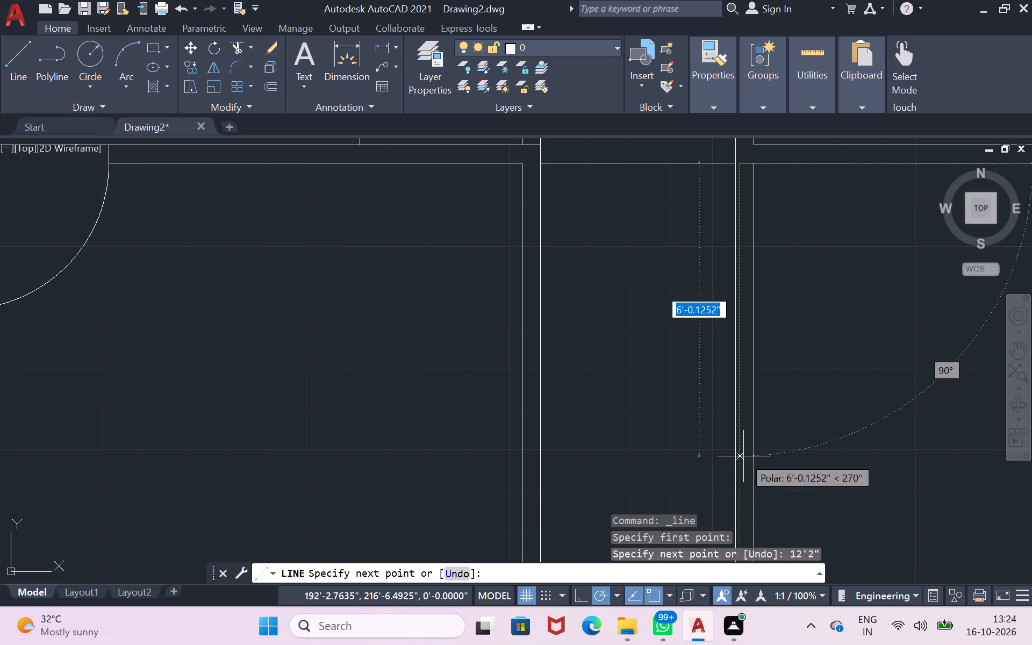
{"action": "left_click", "coordinate": [740, 410]}
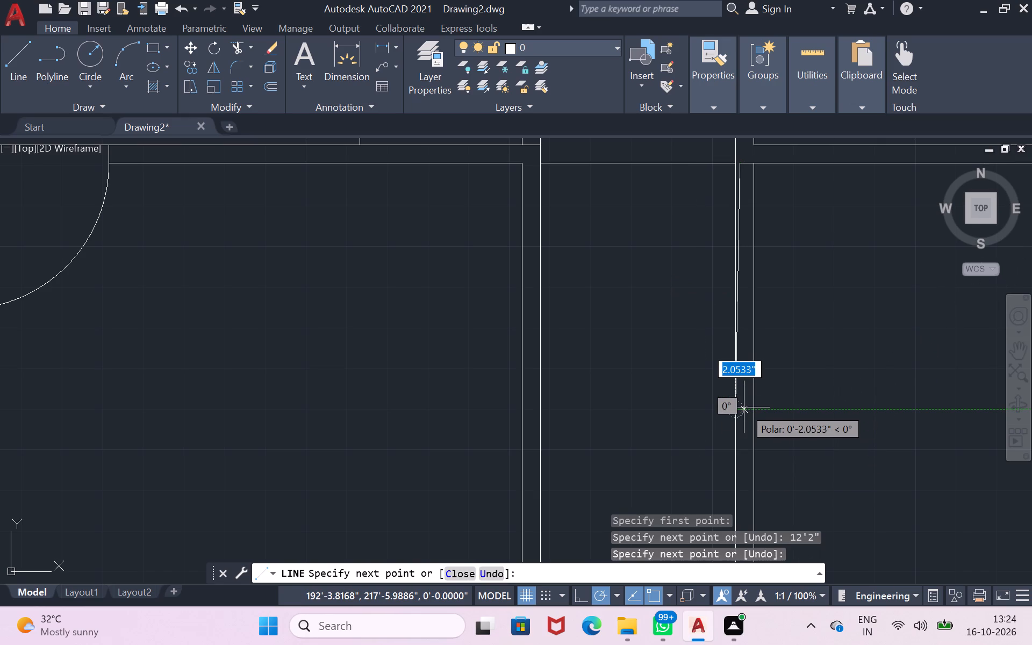
{"action": "key", "text": "ctrl+z"}
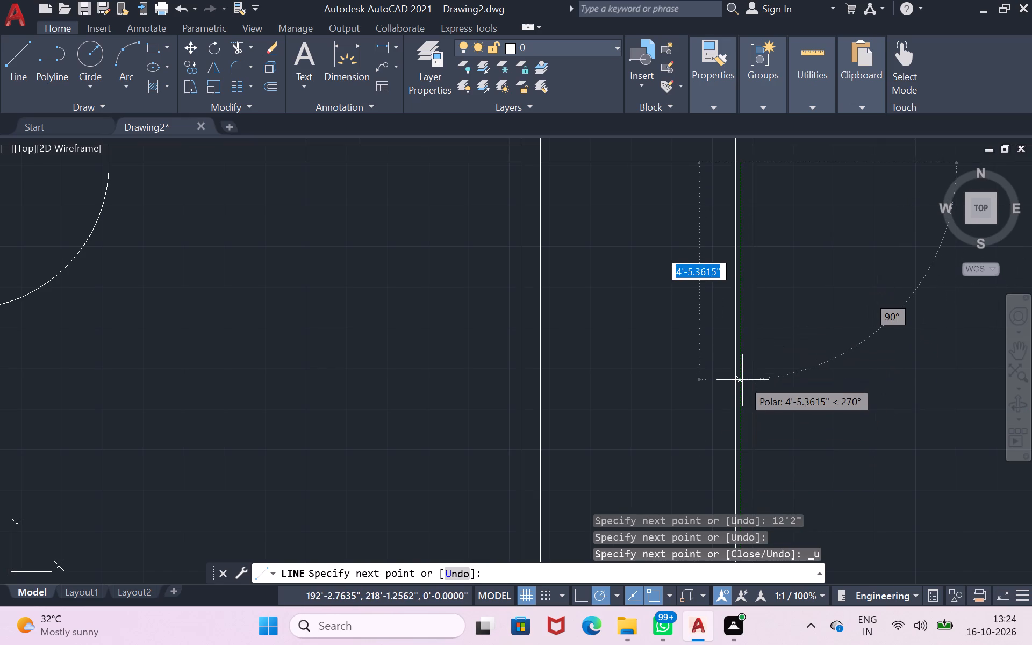
{"action": "left_click", "coordinate": [742, 380]}
{"action": "key", "text": "Return"}
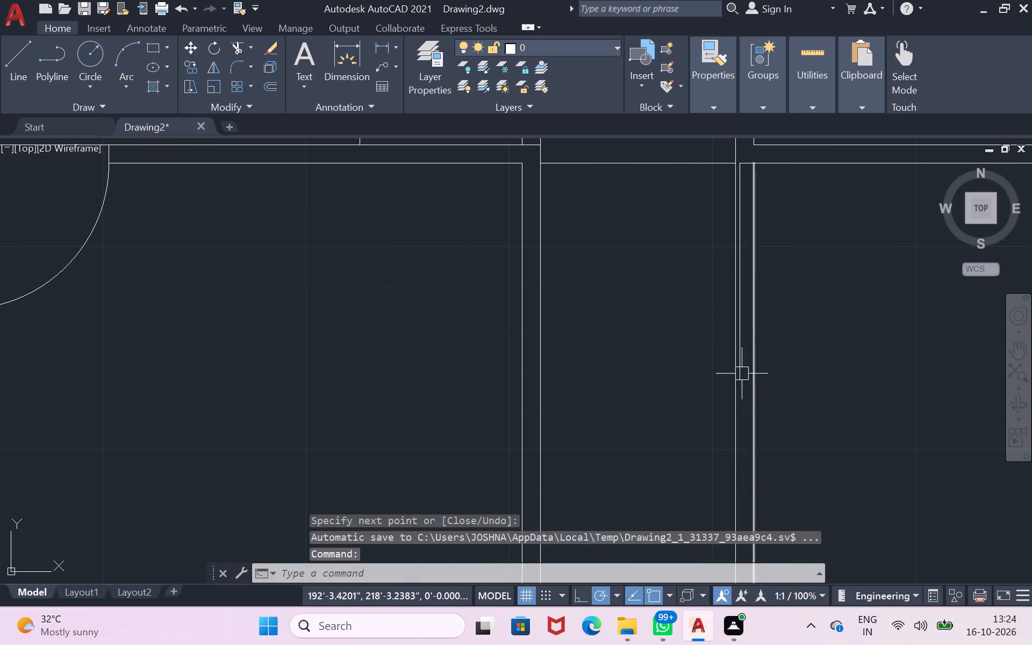
{"action": "left_click", "coordinate": [739, 393]}
{"action": "key", "text": "Escape"}
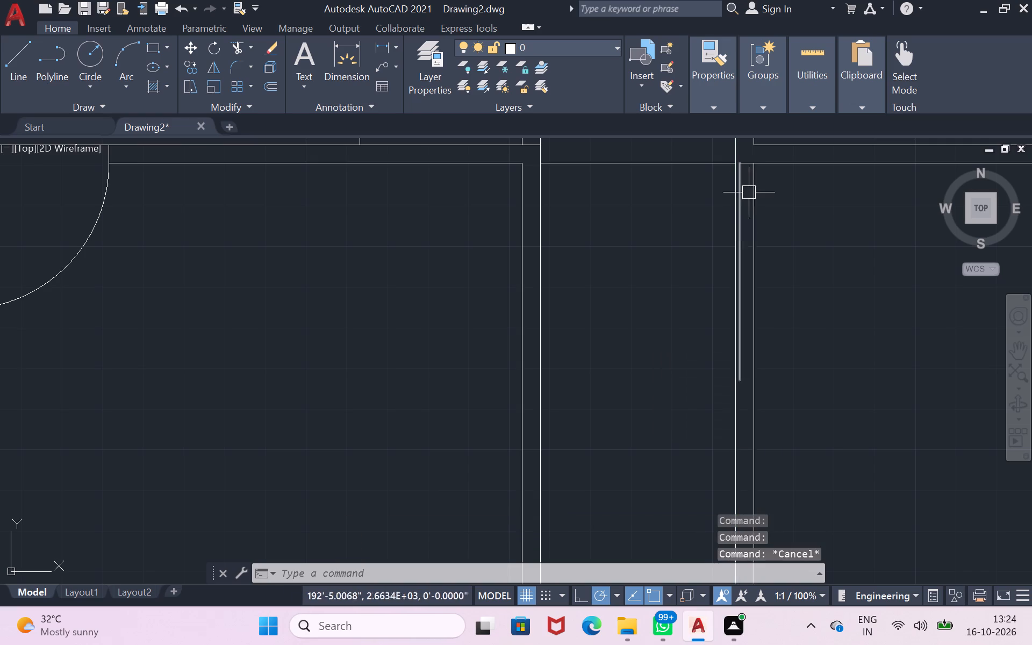
Draw a 4.5" line joining the kitchen wall's lower line across the top of the passage's right wall.
{"action": "scroll", "coordinate": [754, 155], "scroll_direction": "up", "scroll_amount": 2}
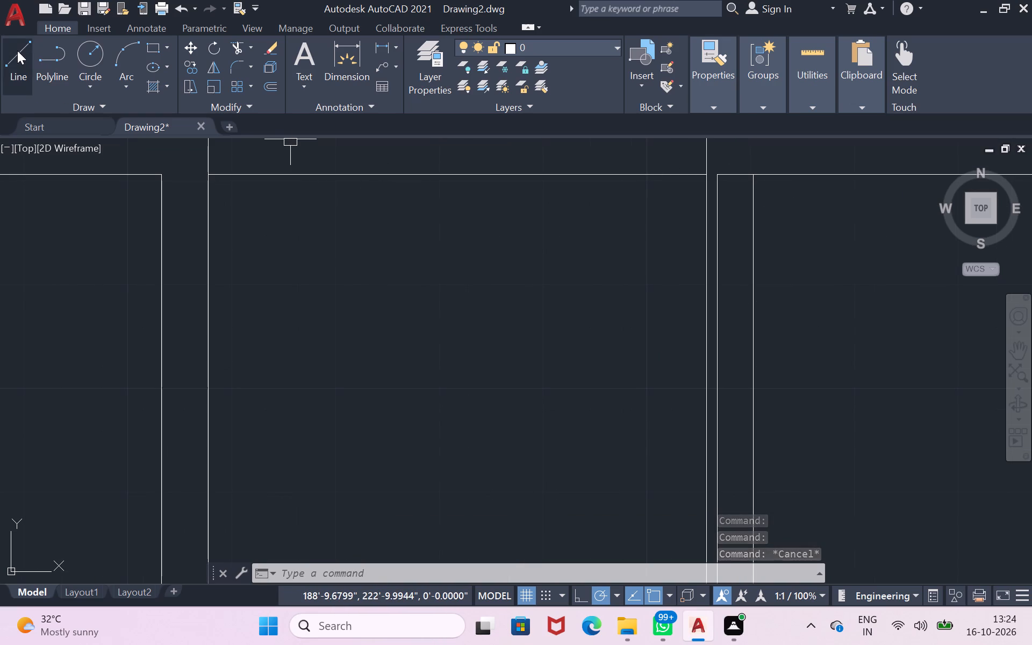
{"action": "left_click", "coordinate": [17, 51]}
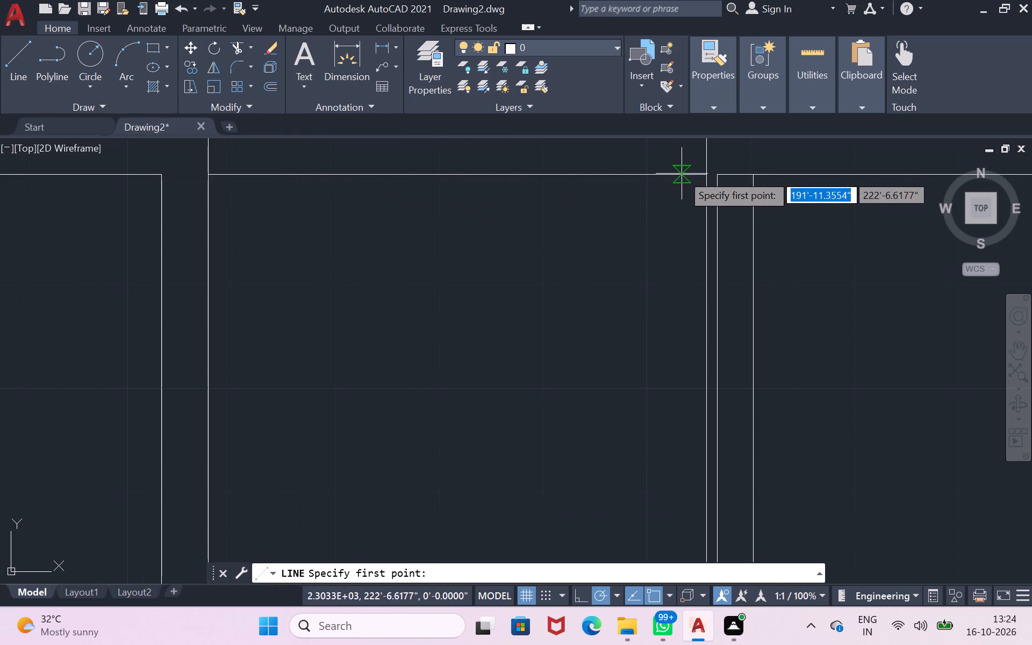
{"action": "left_click", "coordinate": [710, 177]}
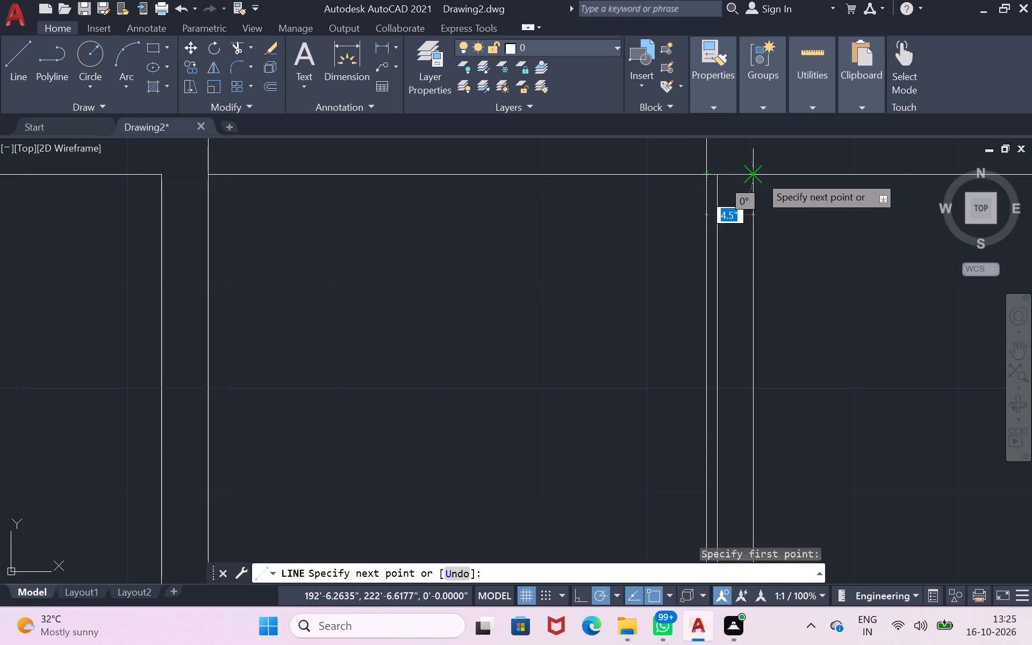
{"action": "left_click", "coordinate": [759, 175]}
{"action": "key", "text": "Return"}
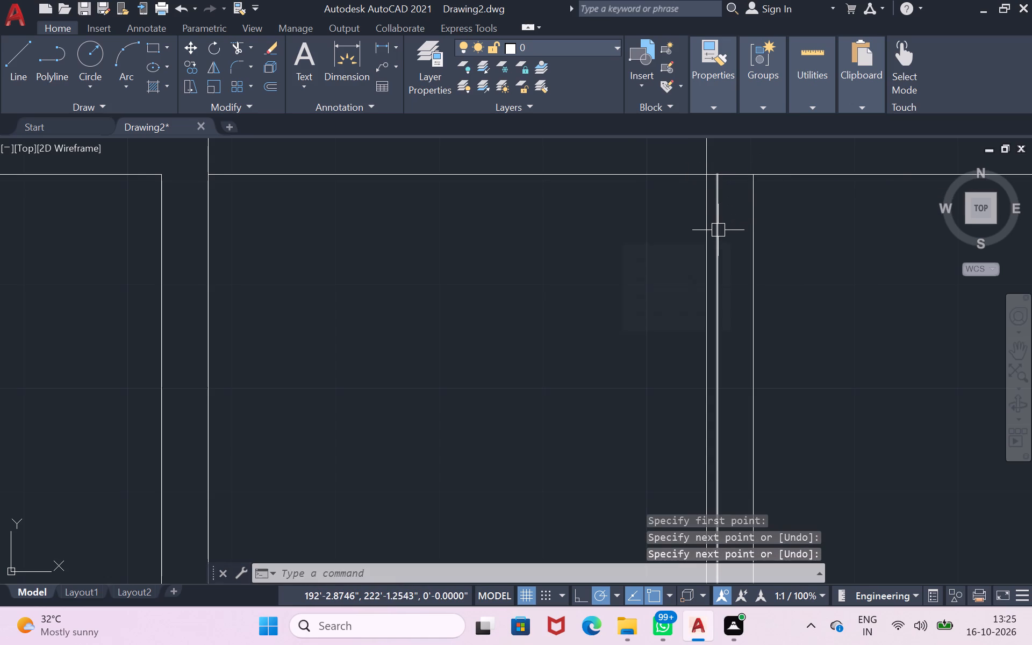
Trim both lines of the passage's right wall below the kitchen wall's lower line.
{"action": "type", "text": "tr"}
{"action": "key", "text": "space"}
{"action": "left_click", "coordinate": [702, 228]}
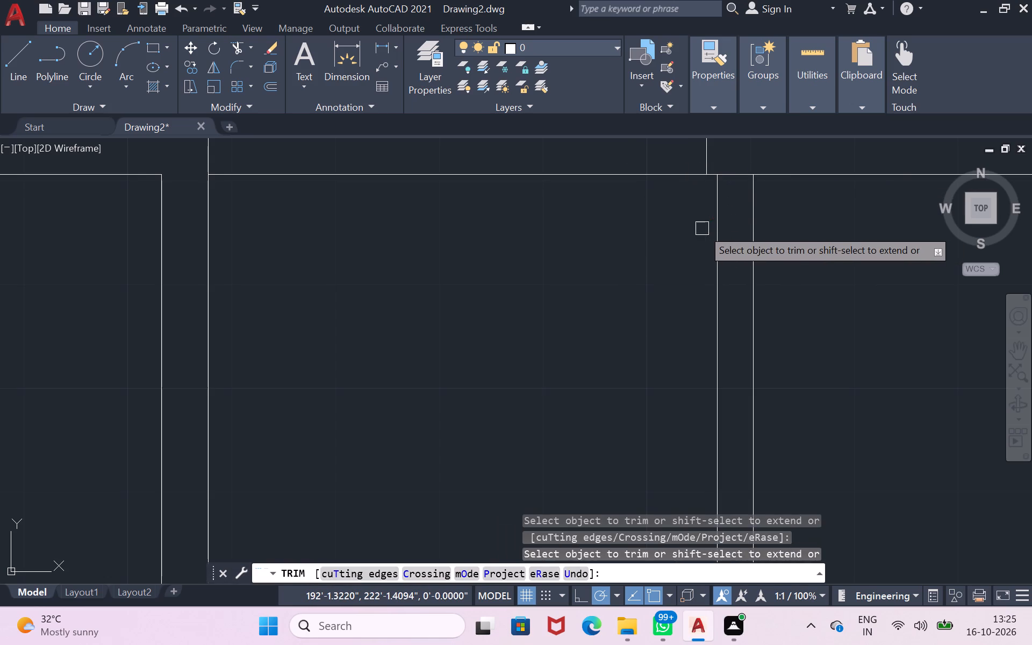
{"action": "left_click", "coordinate": [755, 239]}
Draw a 3' line straight down from the kitchen wall's lower line, over the existing vertical line inside the former passage wall.
{"action": "scroll", "coordinate": [778, 226], "scroll_direction": "down", "scroll_amount": 2}
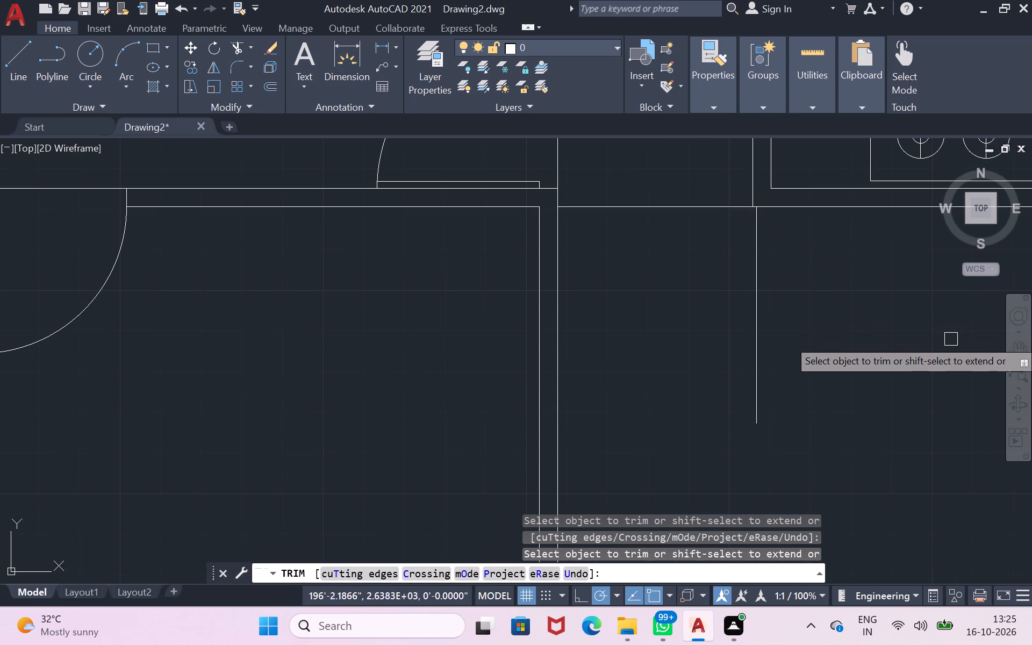
{"action": "left_click", "coordinate": [1019, 350]}
{"action": "left_click_drag", "start_coordinate": [888, 319], "coordinate": [703, 241]}
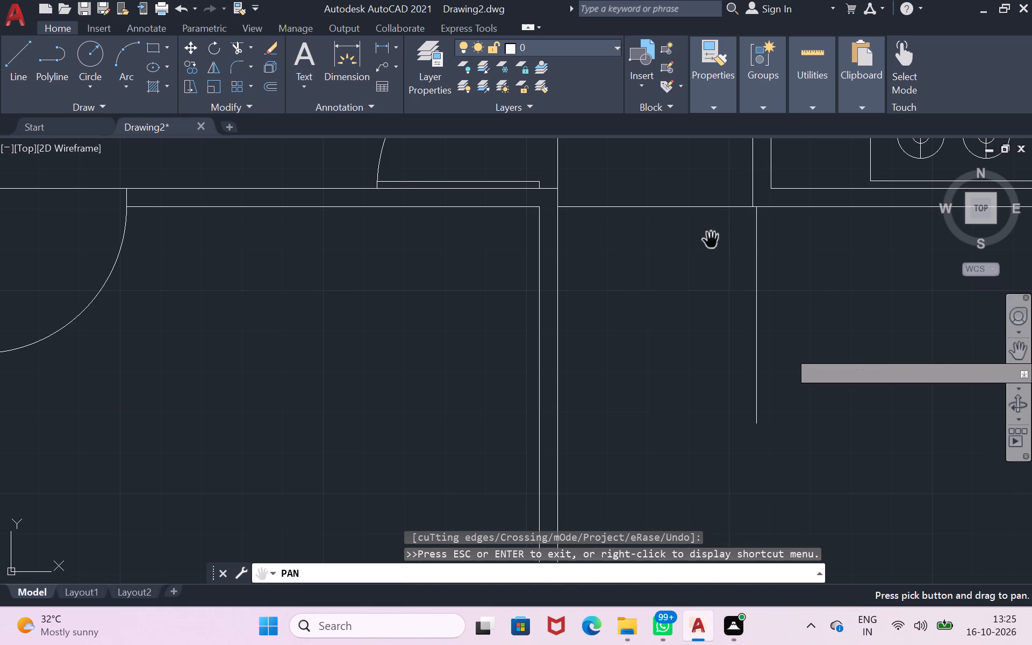
{"action": "scroll", "coordinate": [806, 266], "scroll_direction": "down", "scroll_amount": 1}
{"action": "left_click_drag", "start_coordinate": [806, 269], "coordinate": [643, 270]}
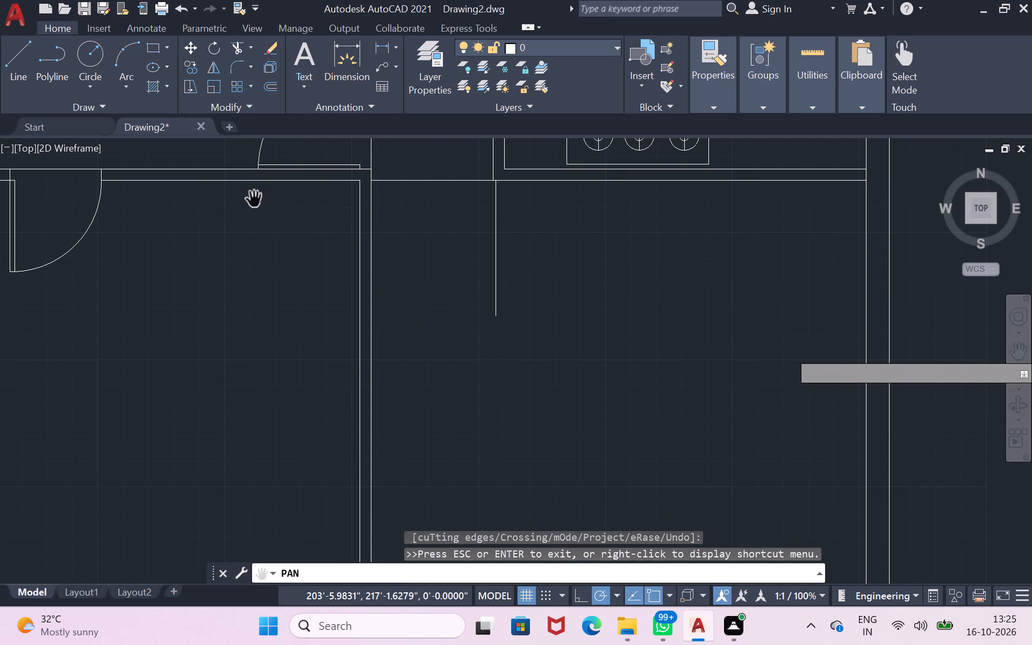
{"action": "left_click", "coordinate": [21, 47]}
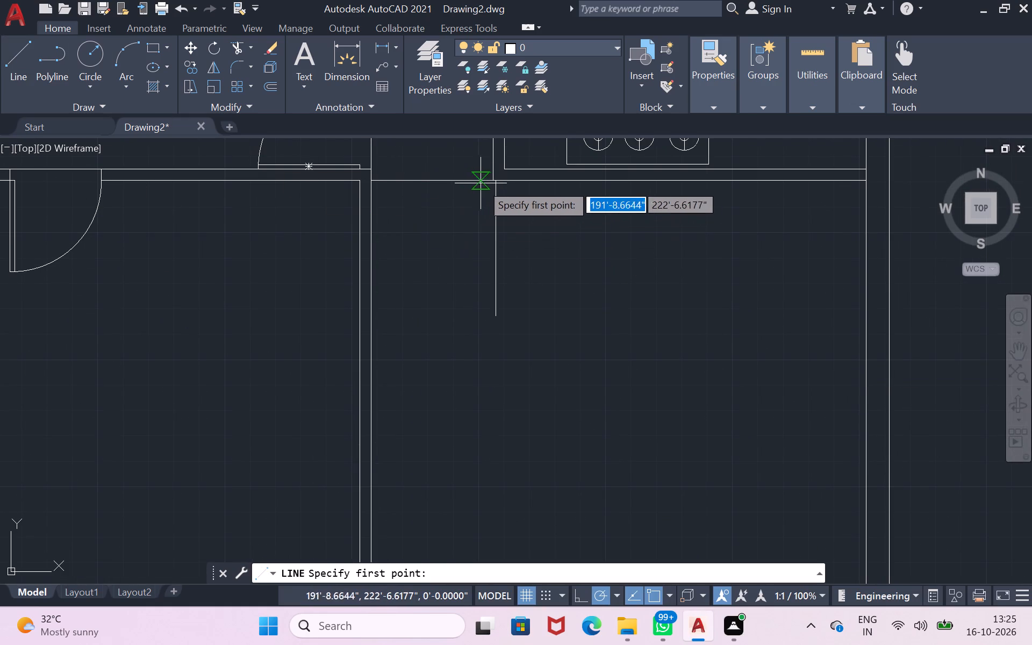
{"action": "scroll", "coordinate": [498, 183], "scroll_direction": "up", "scroll_amount": 2}
{"action": "left_click", "coordinate": [494, 178]}
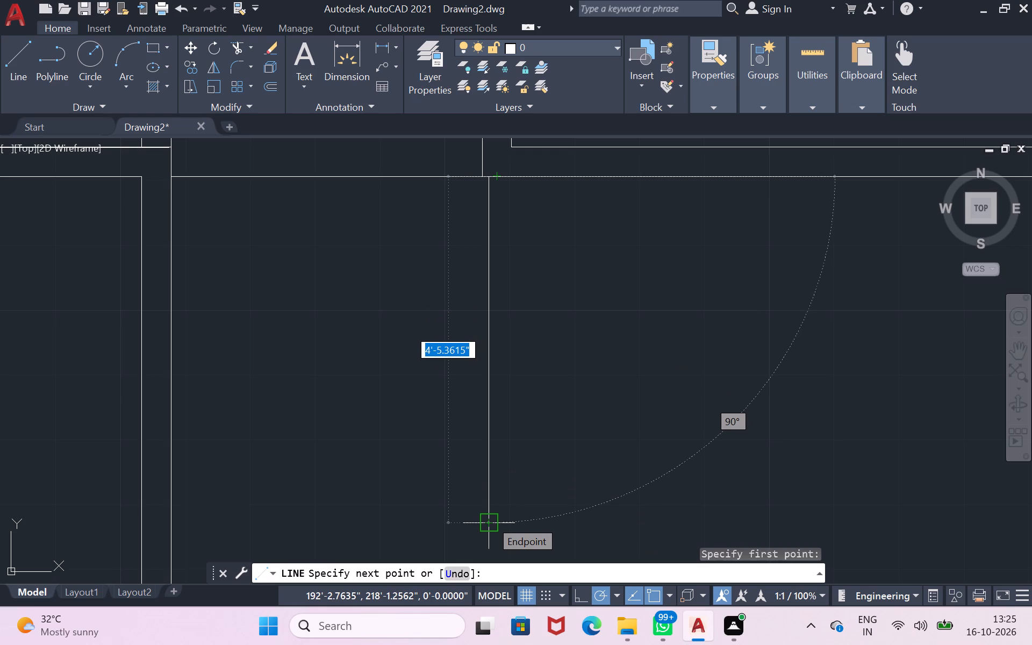
{"action": "type", "text": "3'"}
{"action": "key", "text": "Return"}
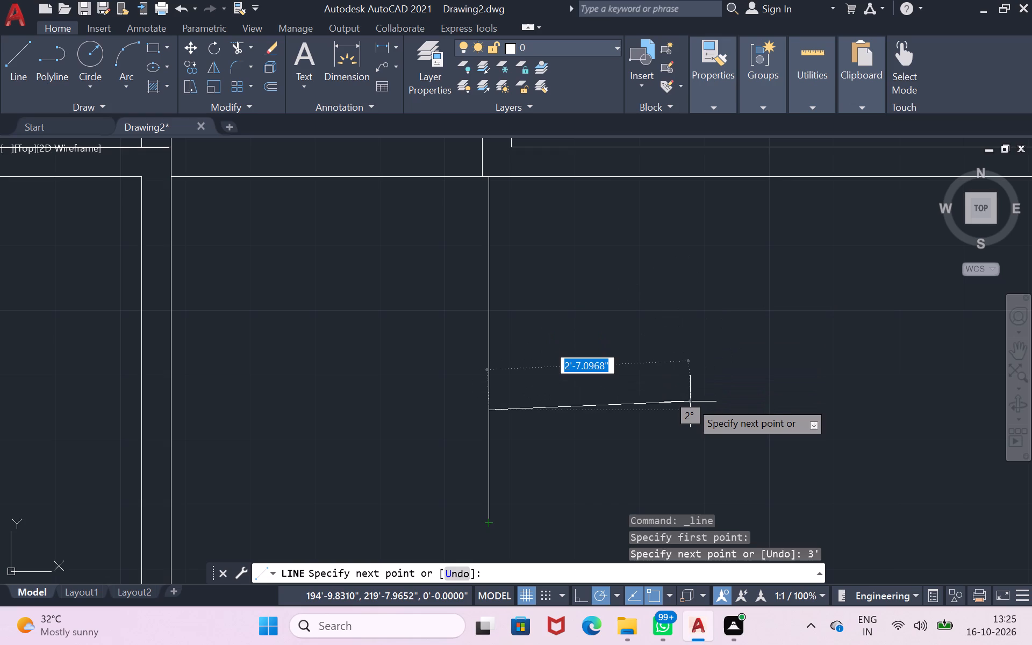
{"action": "key", "text": "ctrl+z"}
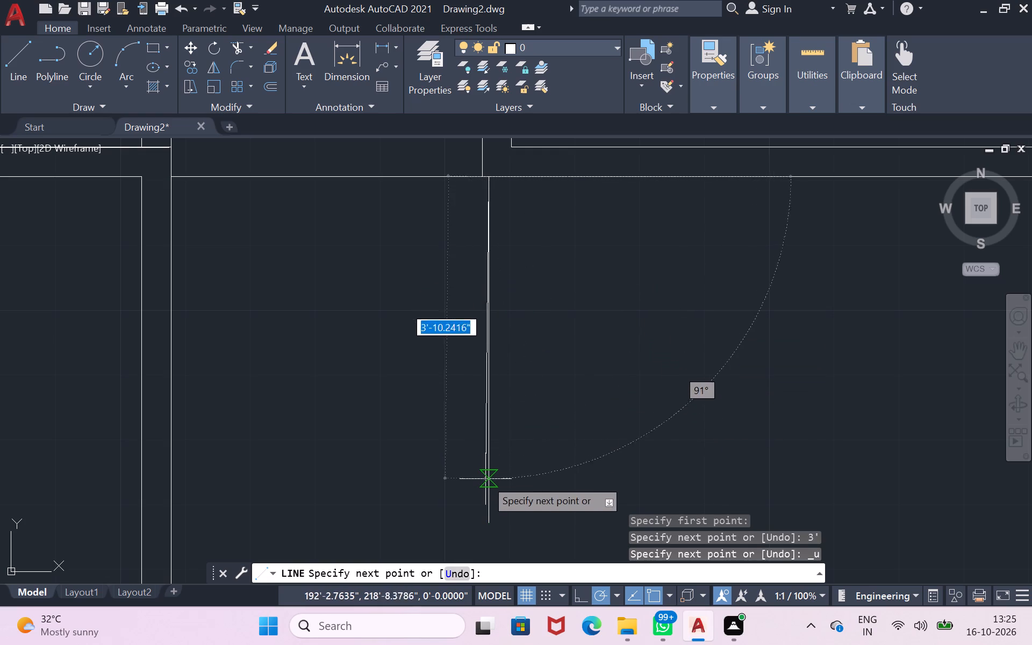
{"action": "type", "text": "3'"}
{"action": "key", "text": "Return"}
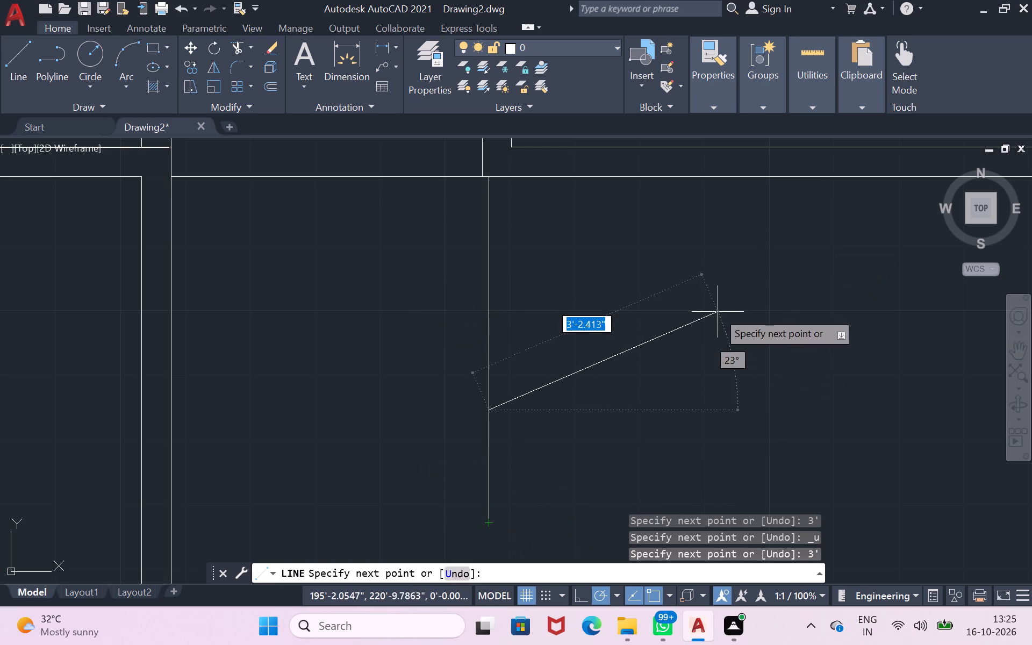
Continue the line 10" to the right and straight back up to the kitchen wall, outlining the first stair tread.
{"action": "scroll", "coordinate": [689, 334], "scroll_direction": "down", "scroll_amount": 2}
{"action": "scroll", "coordinate": [749, 361], "scroll_direction": "up", "scroll_amount": 2}
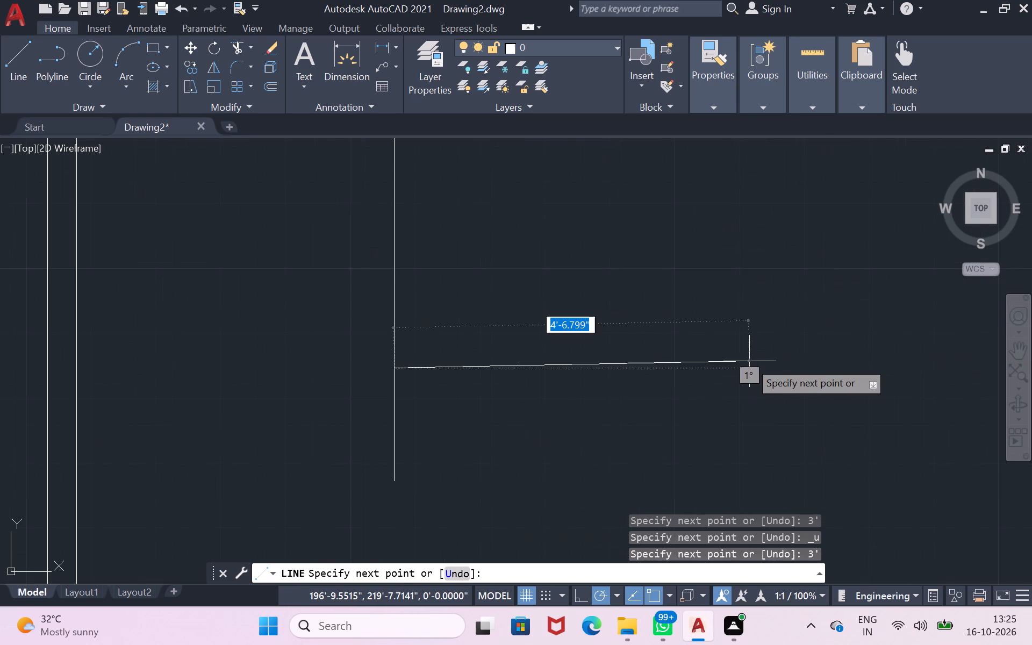
{"action": "scroll", "coordinate": [675, 380], "scroll_direction": "down", "scroll_amount": 1}
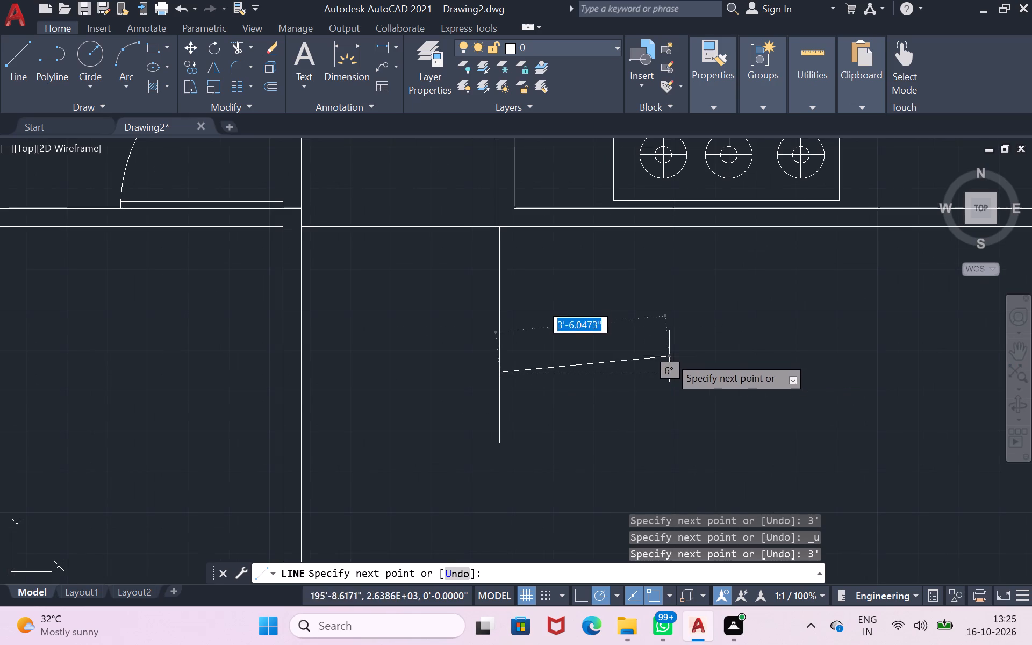
{"action": "type", "text": "10"}
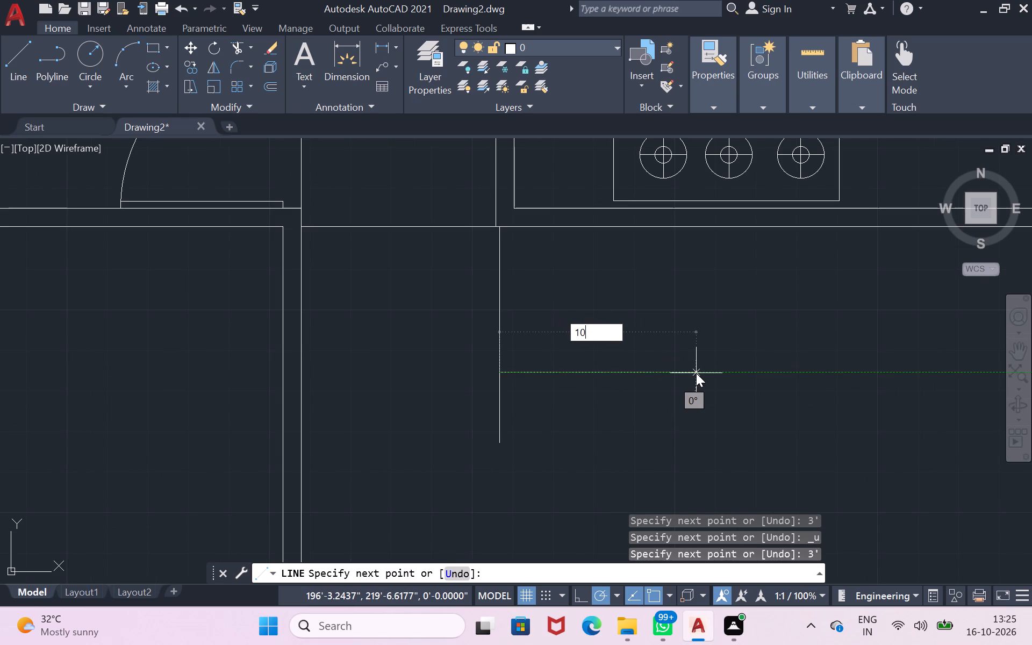
{"action": "key", "text": "shift+quotedbl"}
{"action": "key", "text": "Return"}
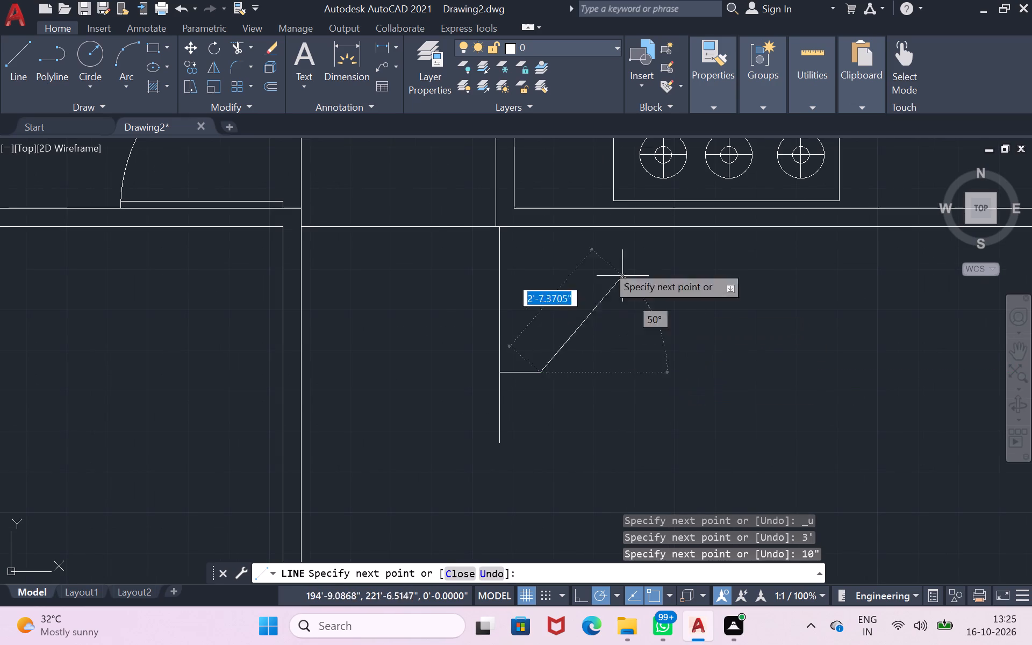
{"action": "left_click", "coordinate": [539, 226]}
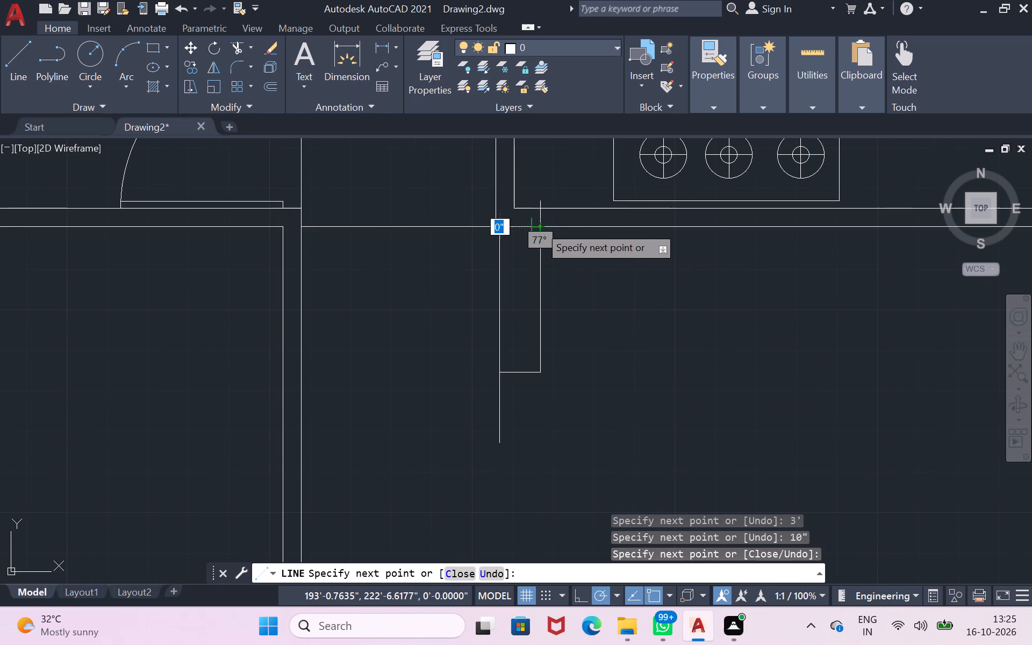
{"action": "key", "text": "Return"}
Trim the leftover vertical line below the first tread's lower corner.
{"action": "type", "text": "tr"}
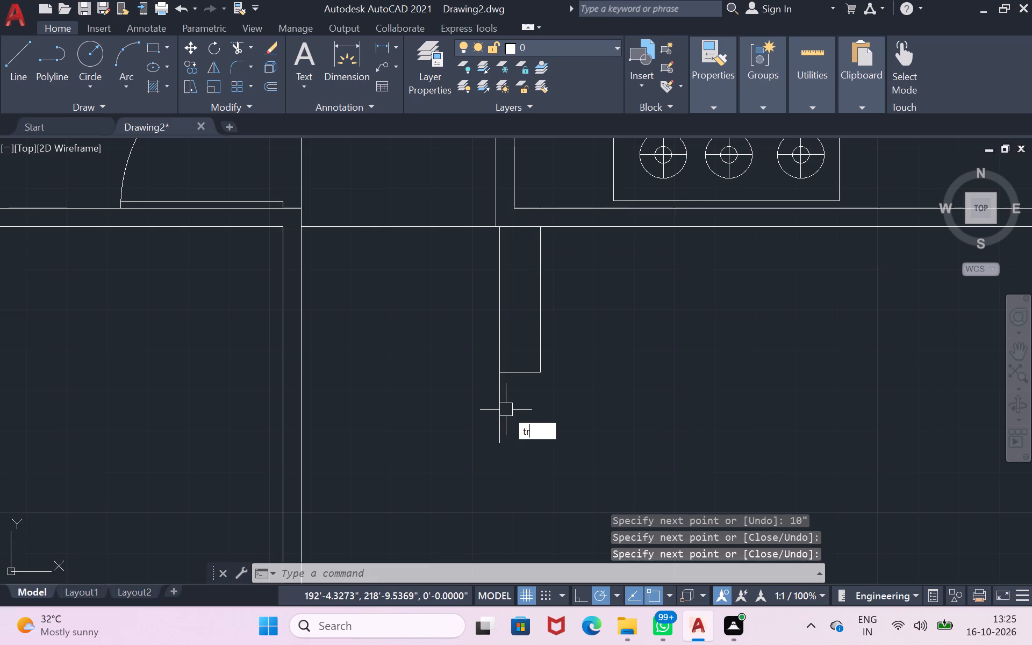
{"action": "key", "text": "space"}
{"action": "left_click", "coordinate": [506, 410]}
{"action": "key", "text": "Return"}
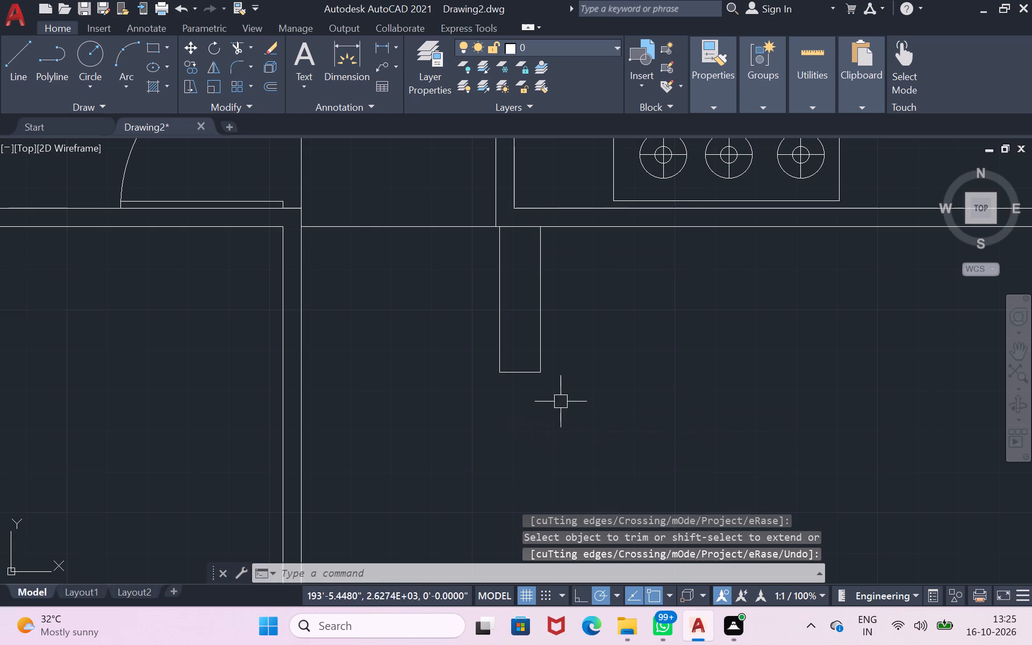
Offset the first tread's right edge 10" to the right, repeating from each new line for four tread lines.
{"action": "left_click", "coordinate": [546, 324]}
{"action": "key", "text": "o"}
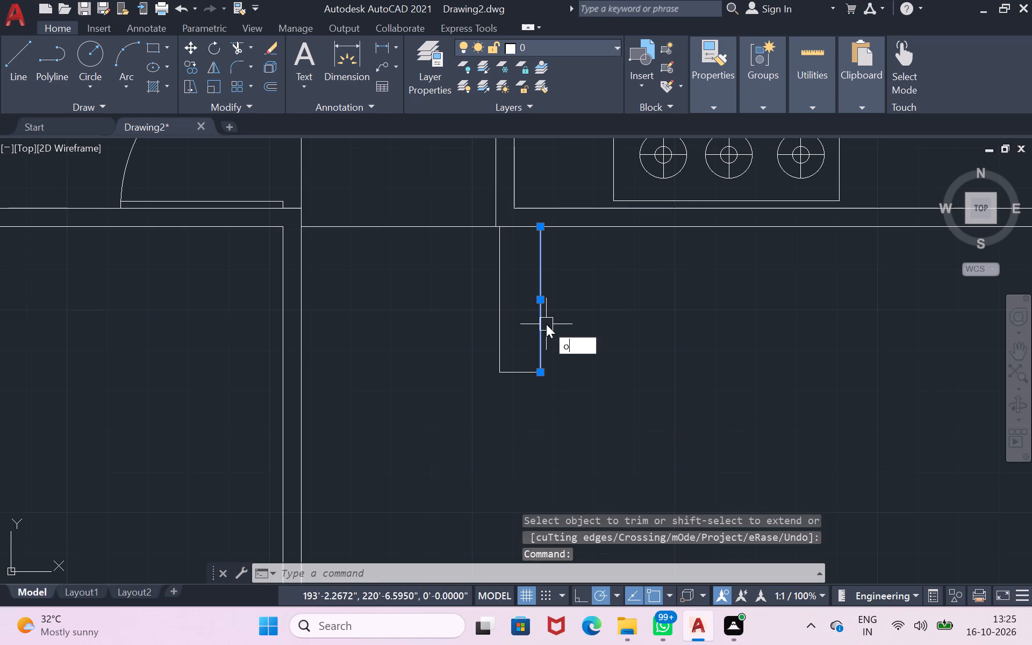
{"action": "key", "text": "Return"}
{"action": "type", "text": "10"}
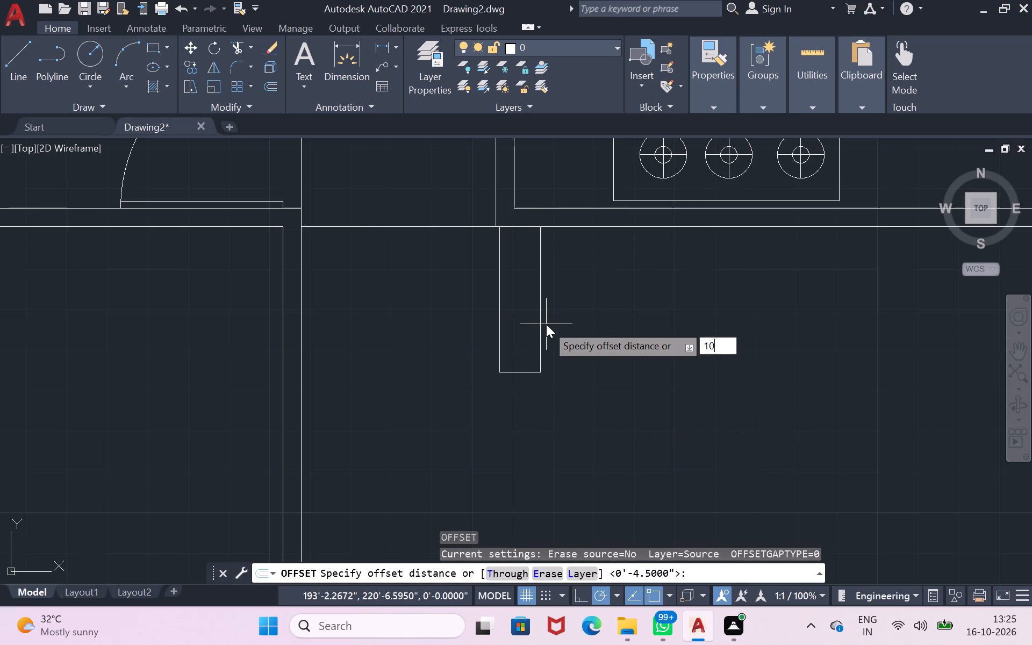
{"action": "key", "text": "shift+quotedbl"}
{"action": "key", "text": "Return"}
{"action": "left_click", "coordinate": [546, 324]}
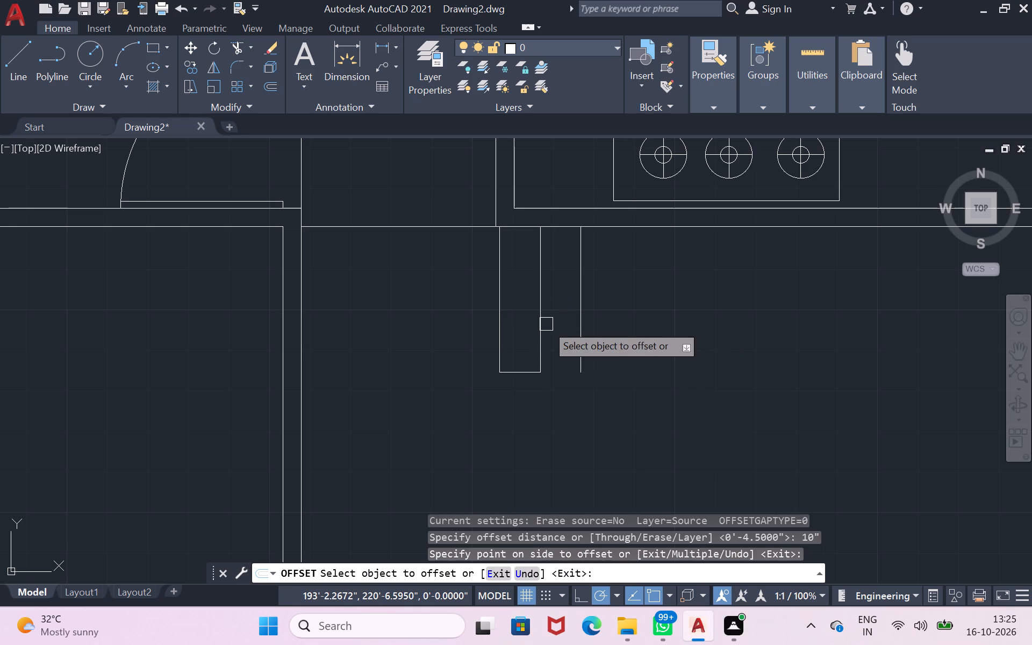
{"action": "left_click", "coordinate": [576, 304]}
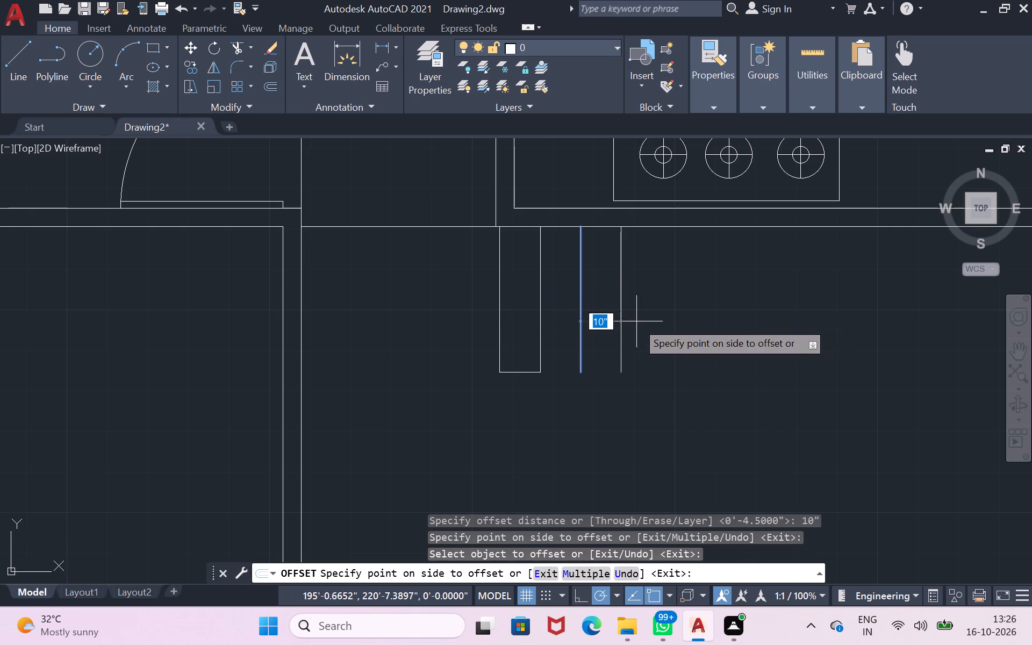
{"action": "left_click", "coordinate": [620, 327]}
{"action": "left_click", "coordinate": [620, 327]}
{"action": "left_click", "coordinate": [619, 326]}
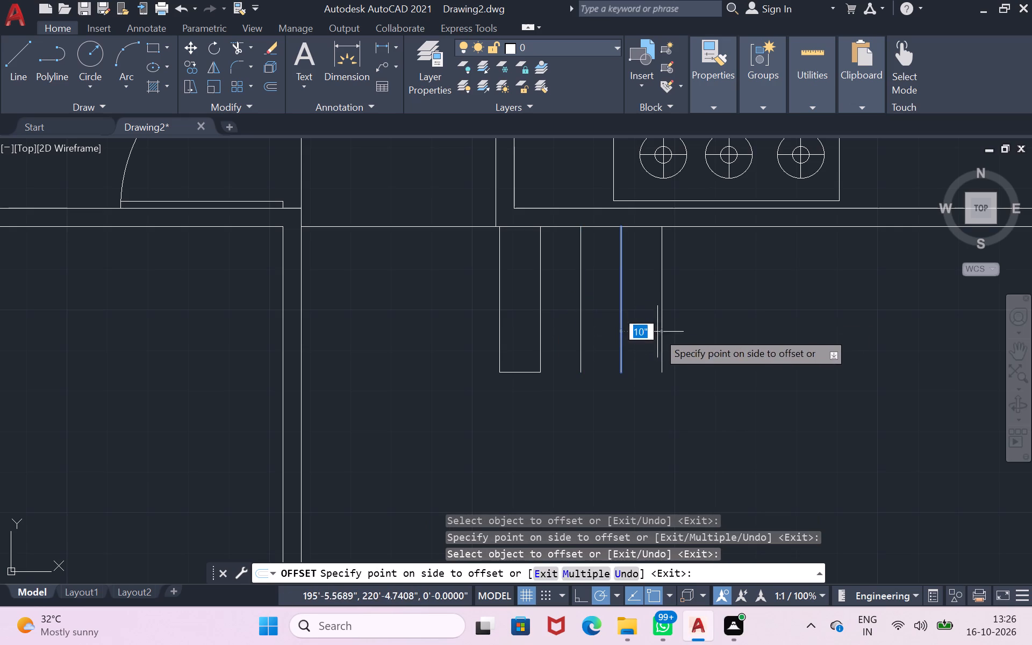
{"action": "left_click", "coordinate": [658, 332]}
{"action": "left_click", "coordinate": [662, 319]}
{"action": "left_click", "coordinate": [697, 325]}
Continue offsetting the last tread line 10" to the right for six more tread lines.
{"action": "left_click", "coordinate": [700, 322]}
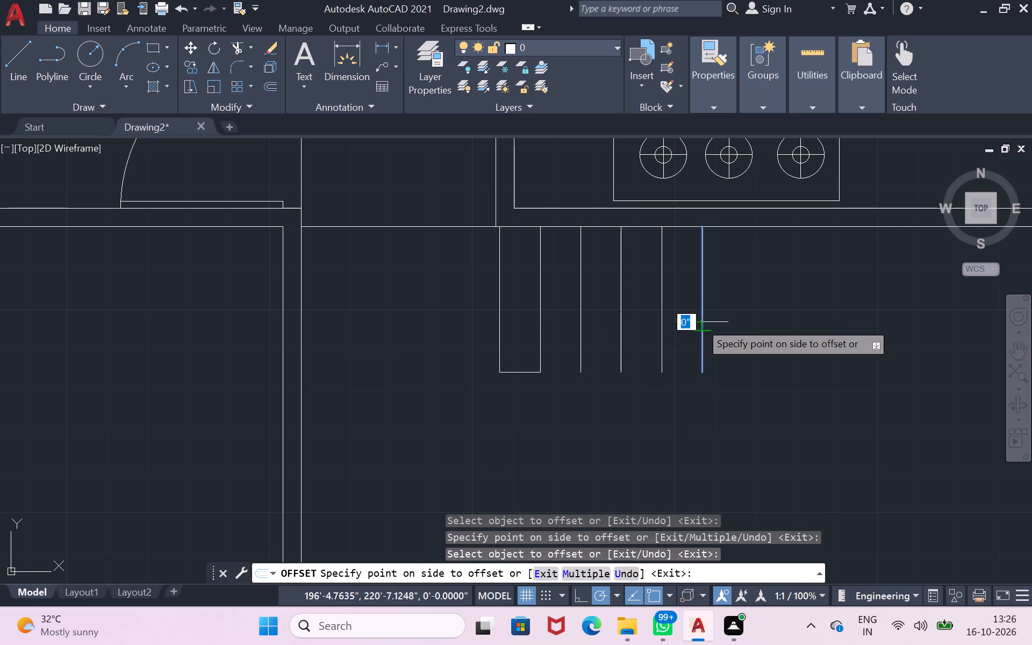
{"action": "left_click", "coordinate": [731, 319]}
{"action": "left_click", "coordinate": [746, 320]}
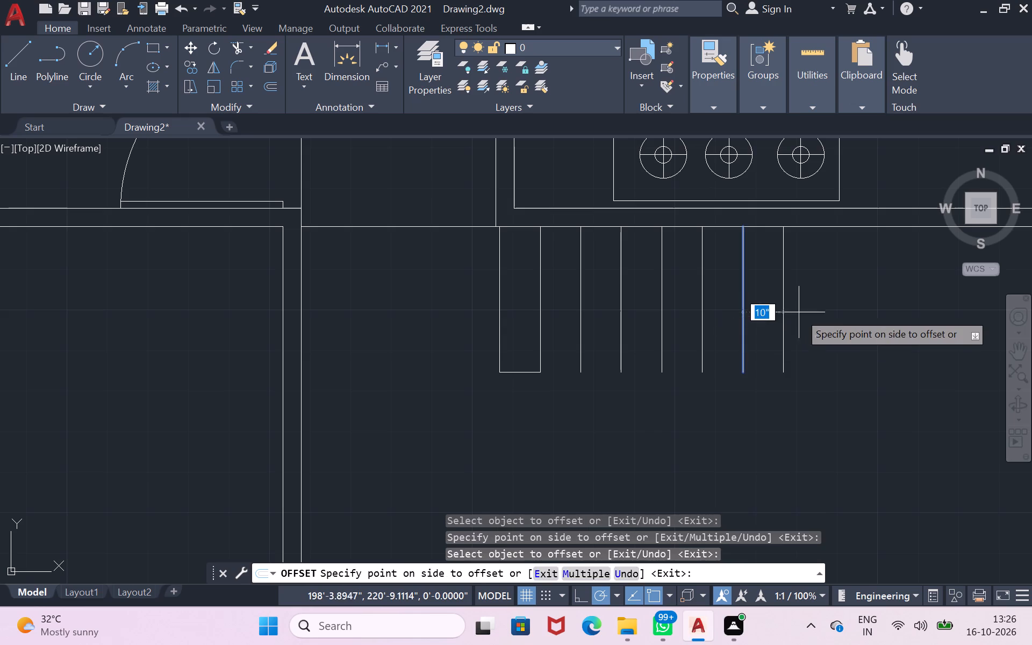
{"action": "left_click", "coordinate": [801, 312]}
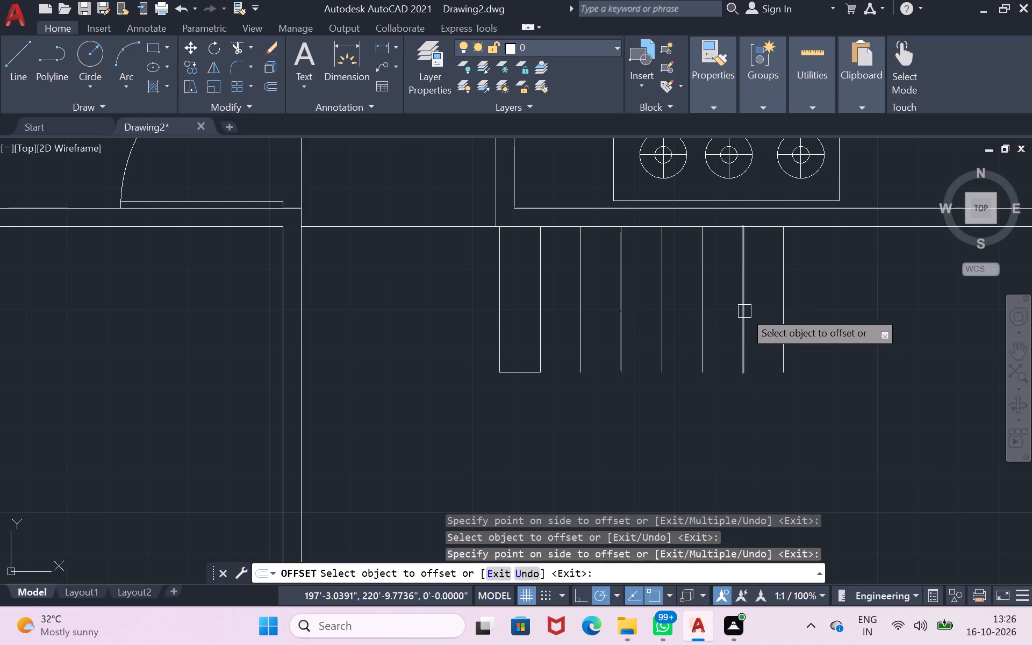
{"action": "left_click", "coordinate": [784, 310]}
{"action": "left_click", "coordinate": [807, 307]}
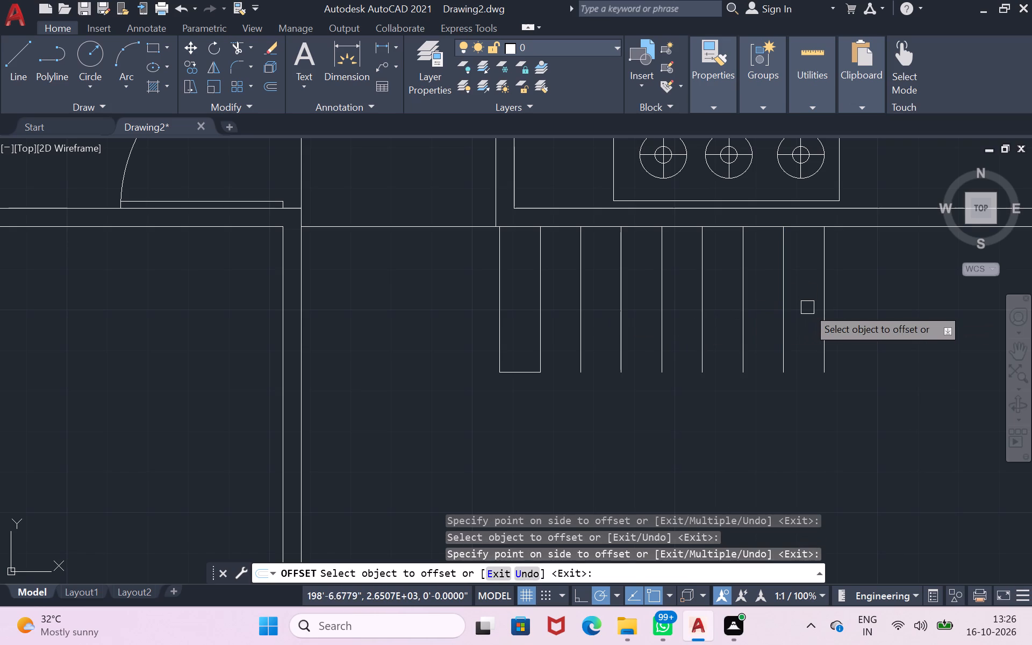
{"action": "left_click", "coordinate": [820, 298]}
{"action": "left_click", "coordinate": [855, 296]}
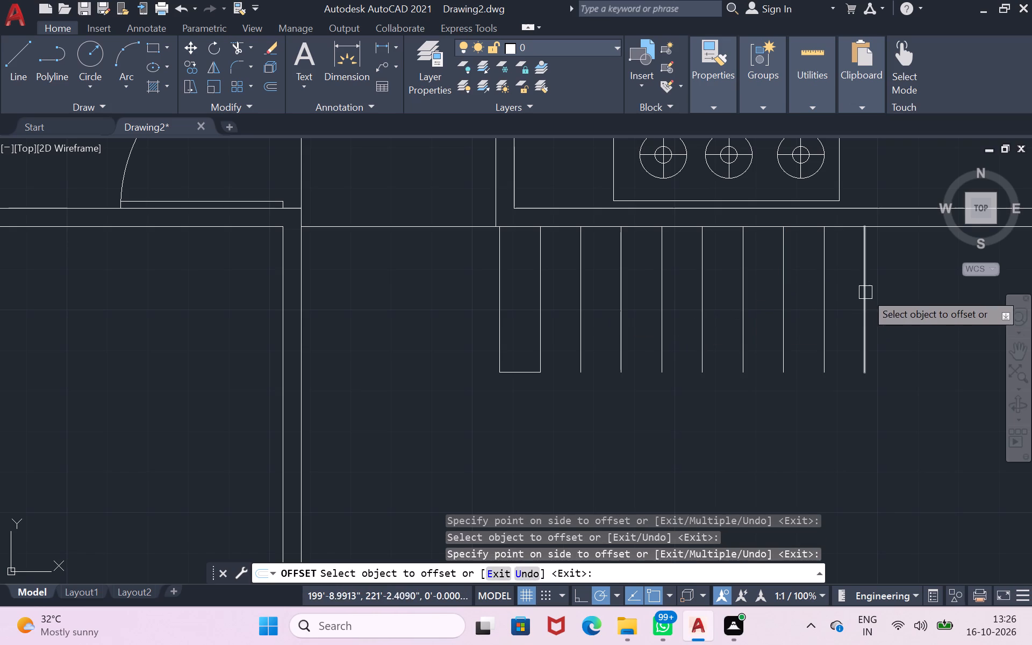
{"action": "left_click", "coordinate": [866, 292]}
{"action": "left_click", "coordinate": [901, 292]}
{"action": "left_click", "coordinate": [906, 294]}
{"action": "left_click", "coordinate": [931, 290]}
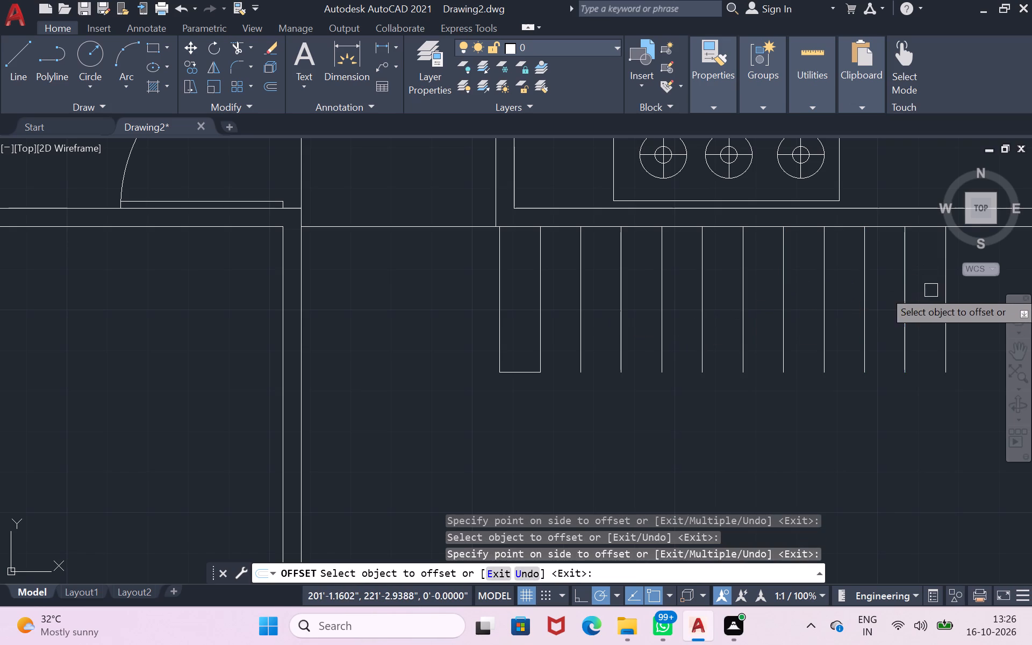
Draw a horizontal line from the last tread line's lower end to the outer wall, closing the bottom of the corner landing.
{"action": "scroll", "coordinate": [1005, 358], "scroll_direction": "down", "scroll_amount": 2}
{"action": "left_click", "coordinate": [1024, 350]}
{"action": "left_click_drag", "start_coordinate": [940, 415], "coordinate": [896, 421]}
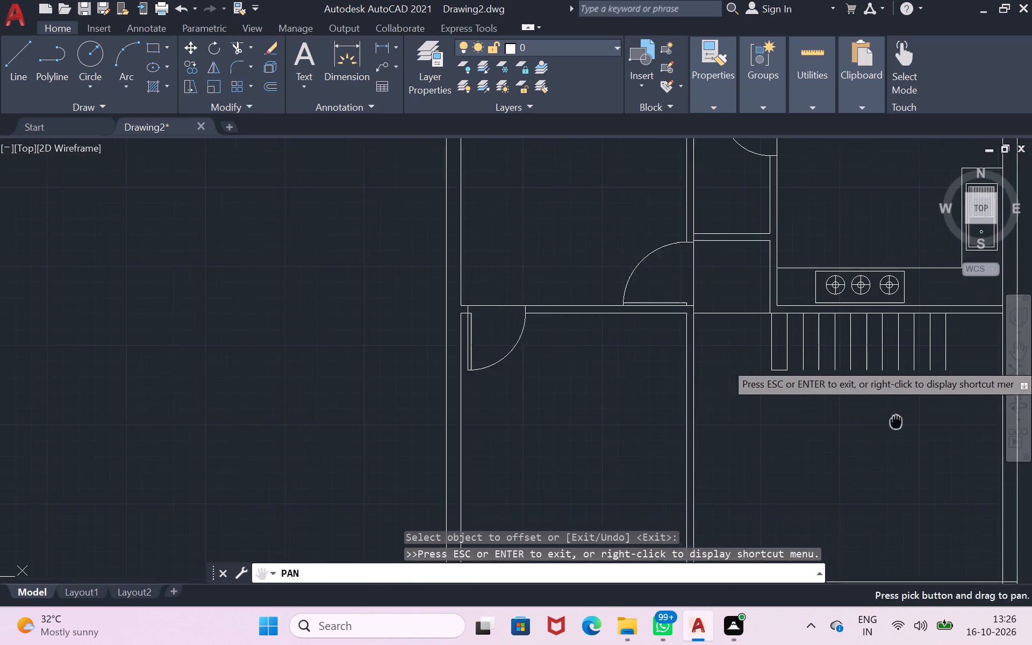
{"action": "left_click_drag", "start_coordinate": [896, 421], "coordinate": [596, 378]}
{"action": "scroll", "coordinate": [646, 316], "scroll_direction": "up", "scroll_amount": 2}
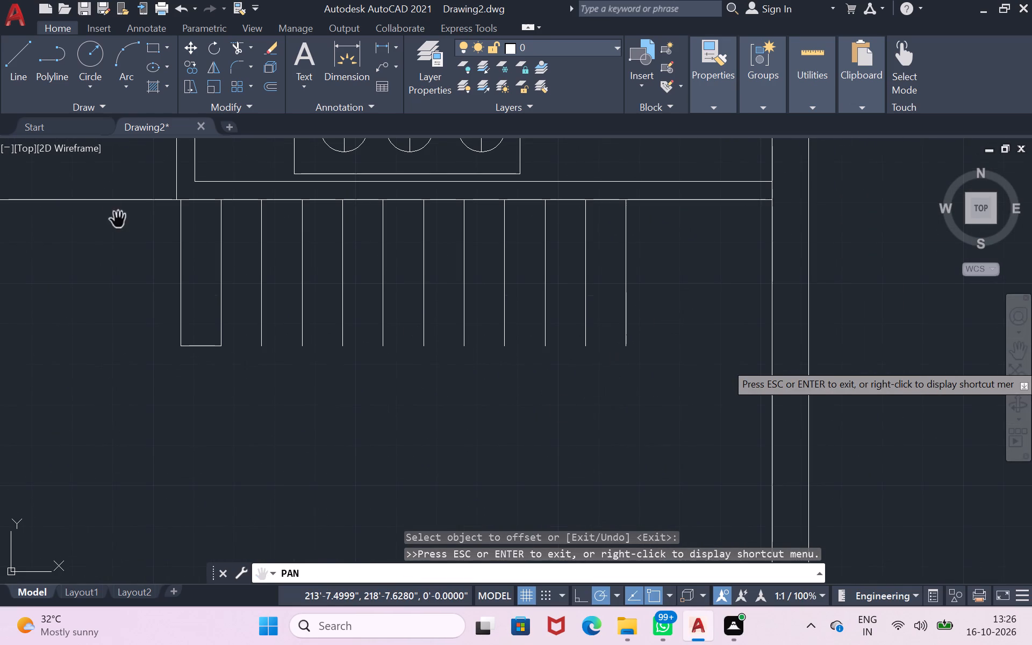
{"action": "left_click", "coordinate": [7, 67]}
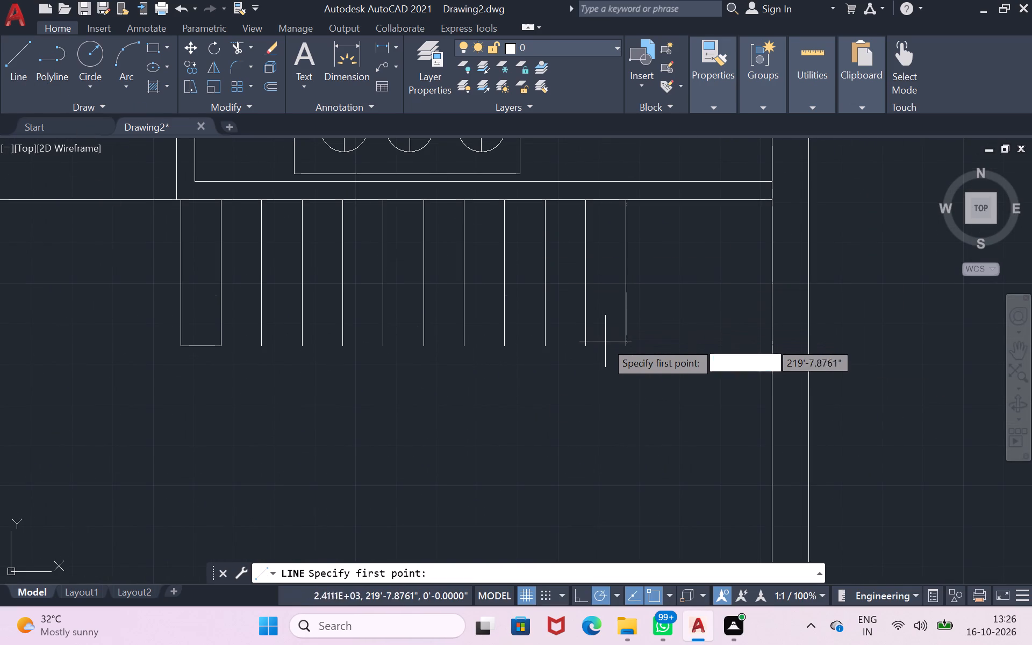
{"action": "left_click", "coordinate": [625, 347]}
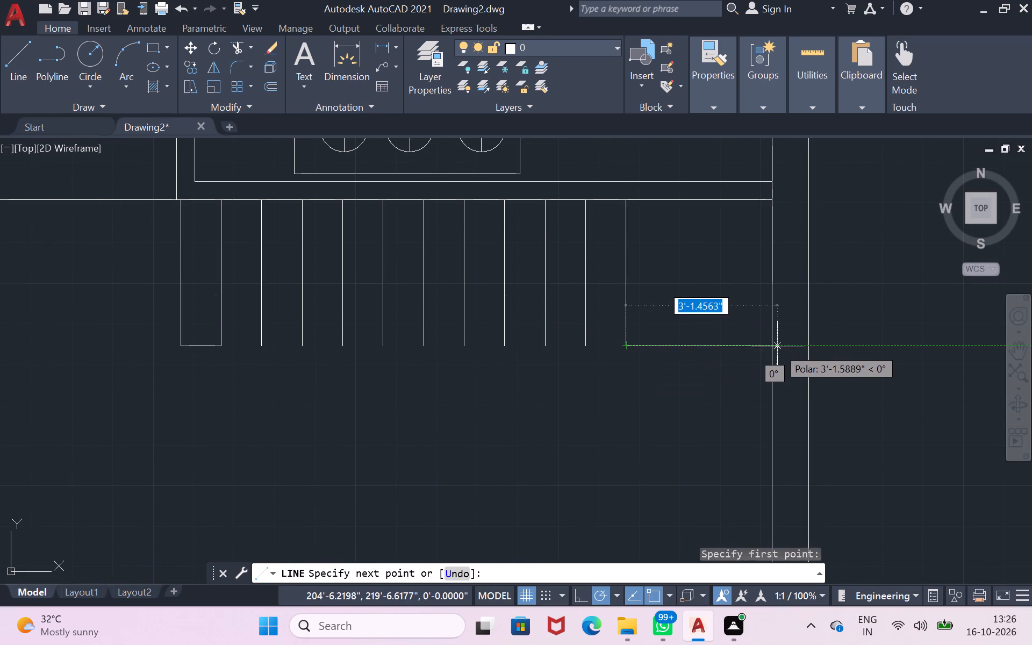
{"action": "left_click", "coordinate": [774, 347]}
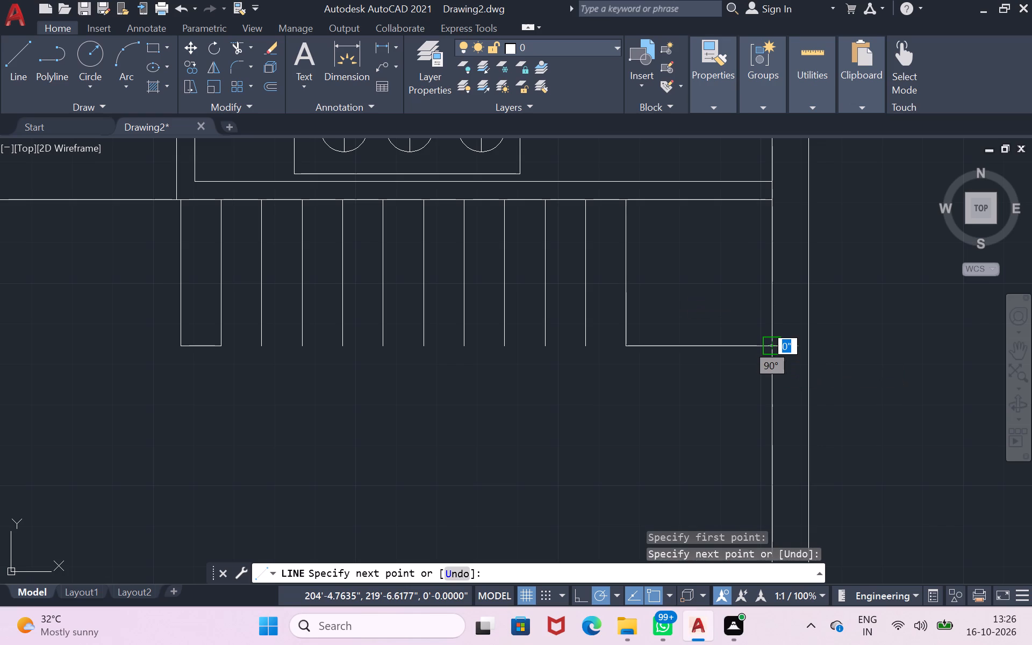
{"action": "key", "text": "Return"}
Draw a horizontal line from the first tread's lower corner to the landing's lower corner, closing the bottom of the upper flight.
{"action": "scroll", "coordinate": [771, 352], "scroll_direction": "down", "scroll_amount": 2}
{"action": "scroll", "coordinate": [705, 493], "scroll_direction": "up", "scroll_amount": 2}
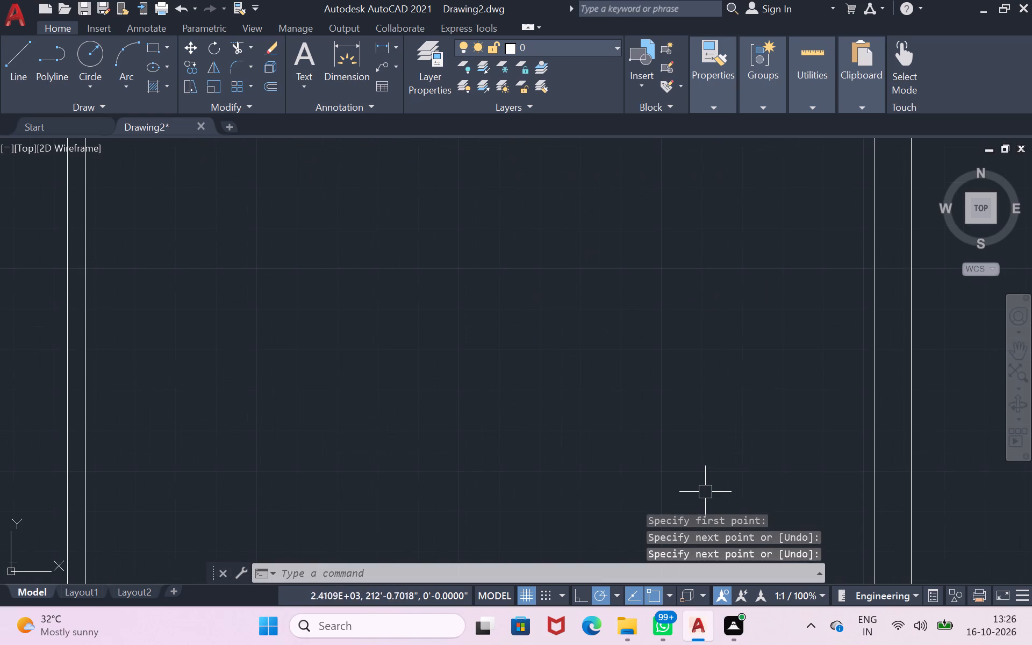
{"action": "scroll", "coordinate": [731, 438], "scroll_direction": "down", "scroll_amount": 2}
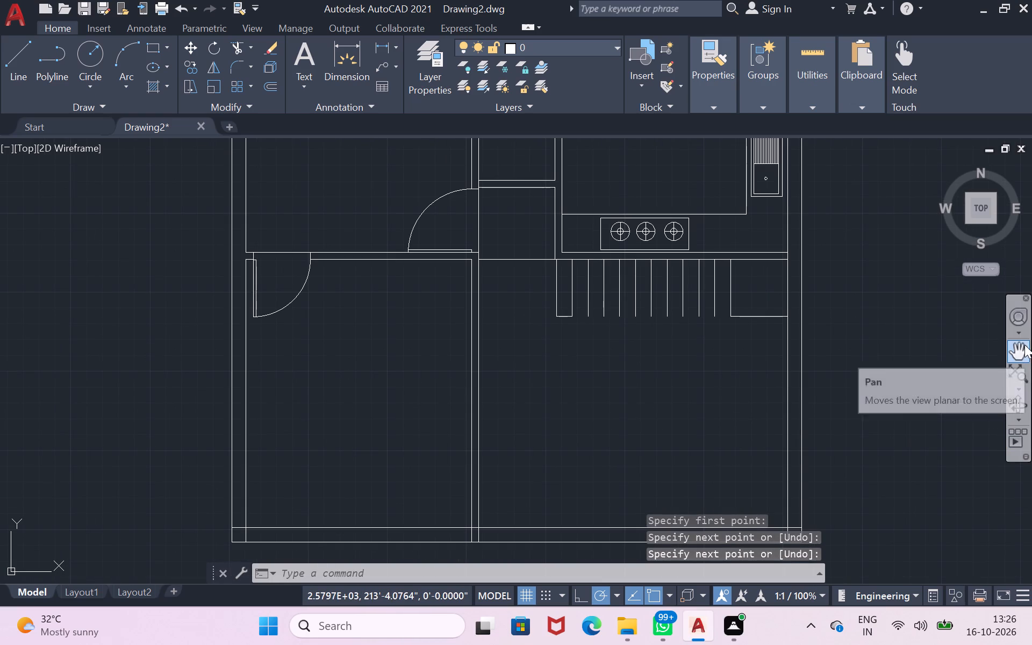
{"action": "left_click", "coordinate": [1024, 345]}
{"action": "left_click_drag", "start_coordinate": [849, 418], "coordinate": [786, 361]}
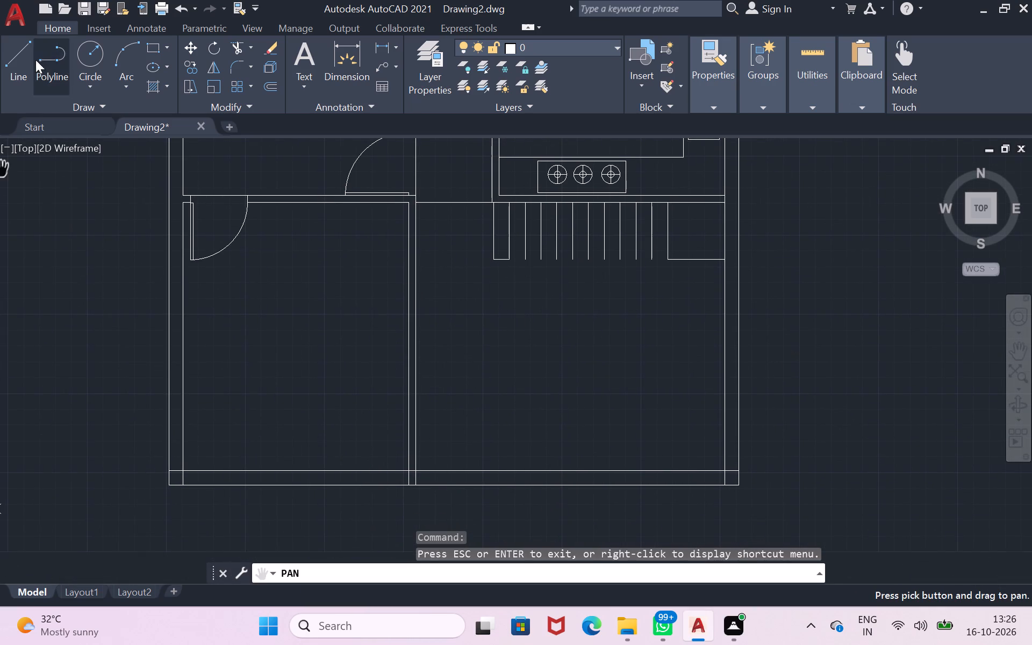
{"action": "left_click", "coordinate": [12, 60]}
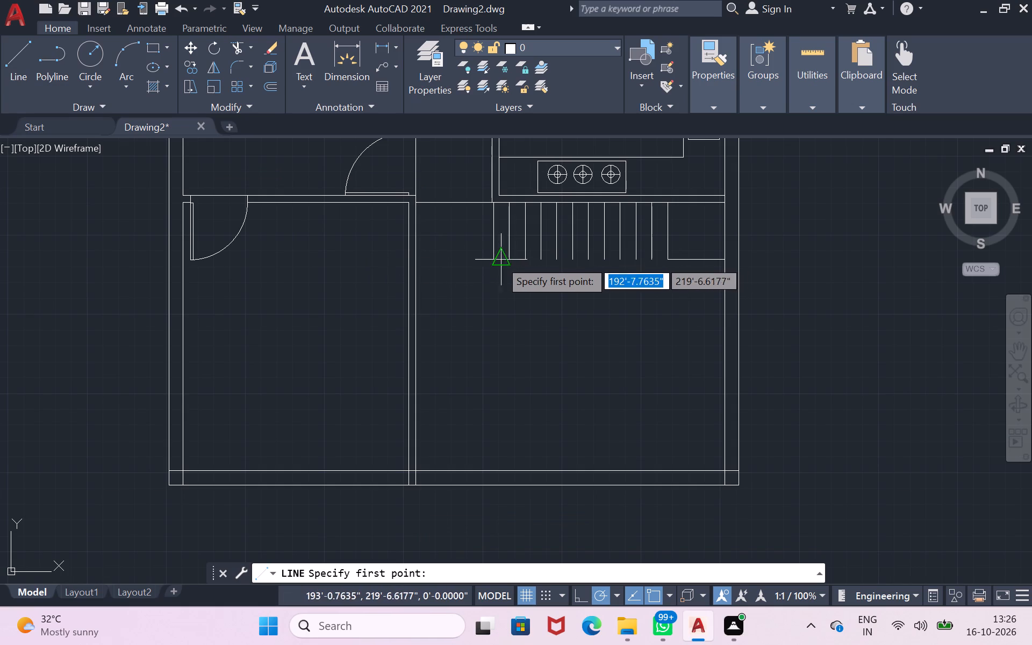
{"action": "left_click", "coordinate": [512, 255]}
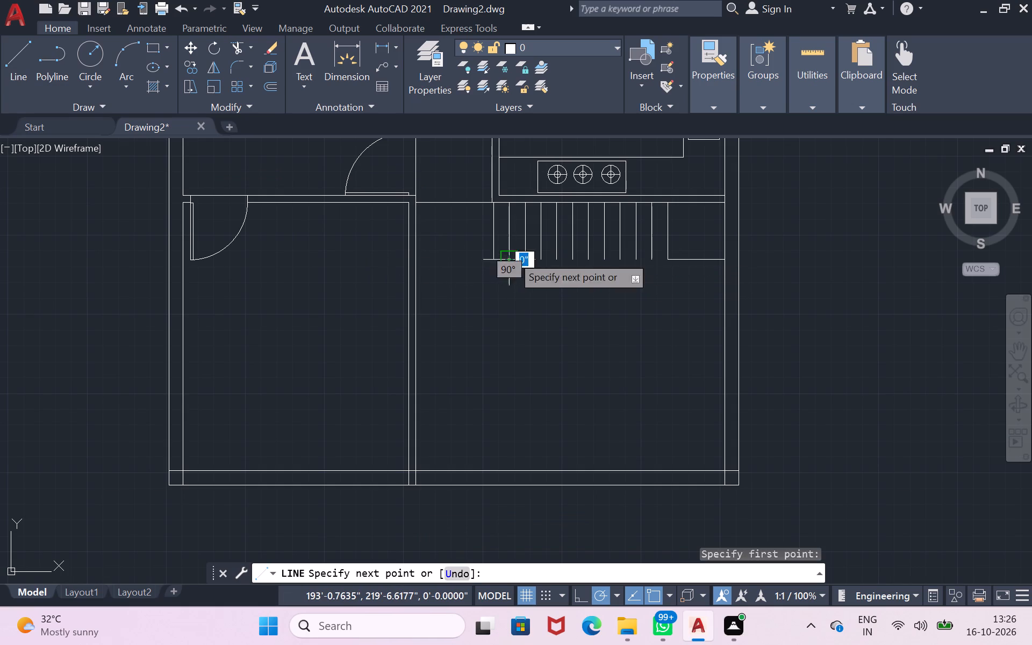
{"action": "left_click", "coordinate": [676, 263]}
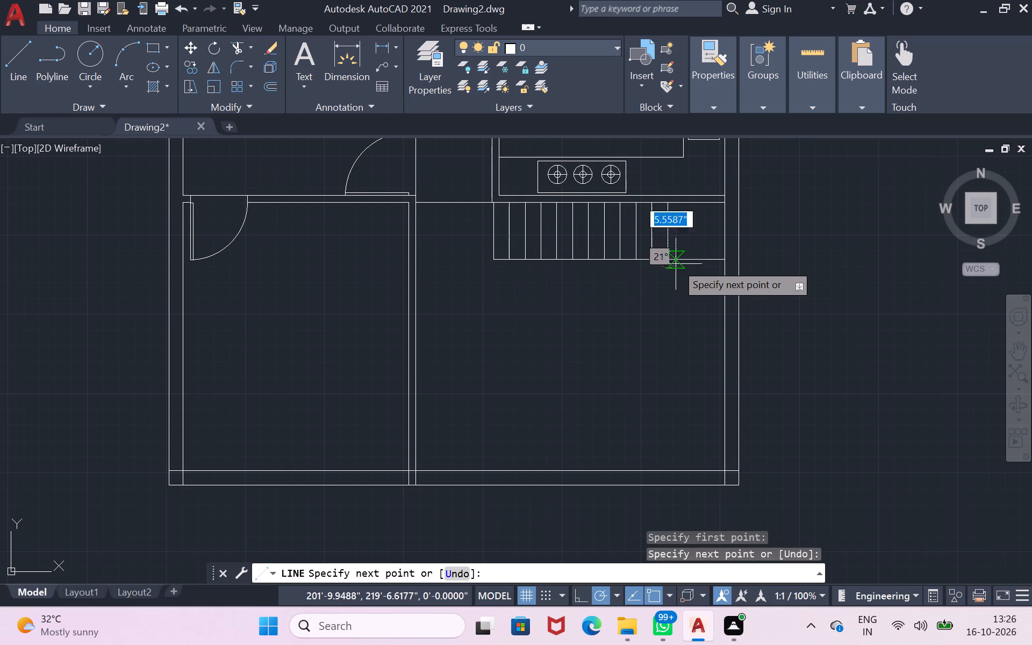
{"action": "key", "text": "Return"}
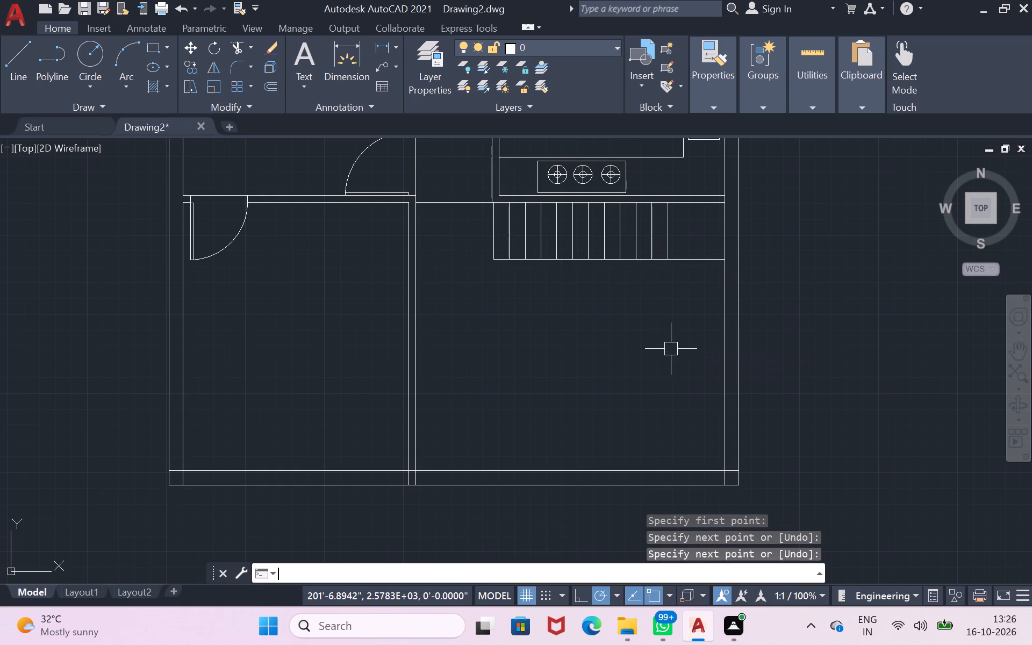
Offset the landing's bottom line 10" downward, repeating from each new line for five tread lines along the outer wall.
{"action": "scroll", "coordinate": [671, 349], "scroll_direction": "down", "scroll_amount": 1}
{"action": "scroll", "coordinate": [689, 345], "scroll_direction": "up", "scroll_amount": 2}
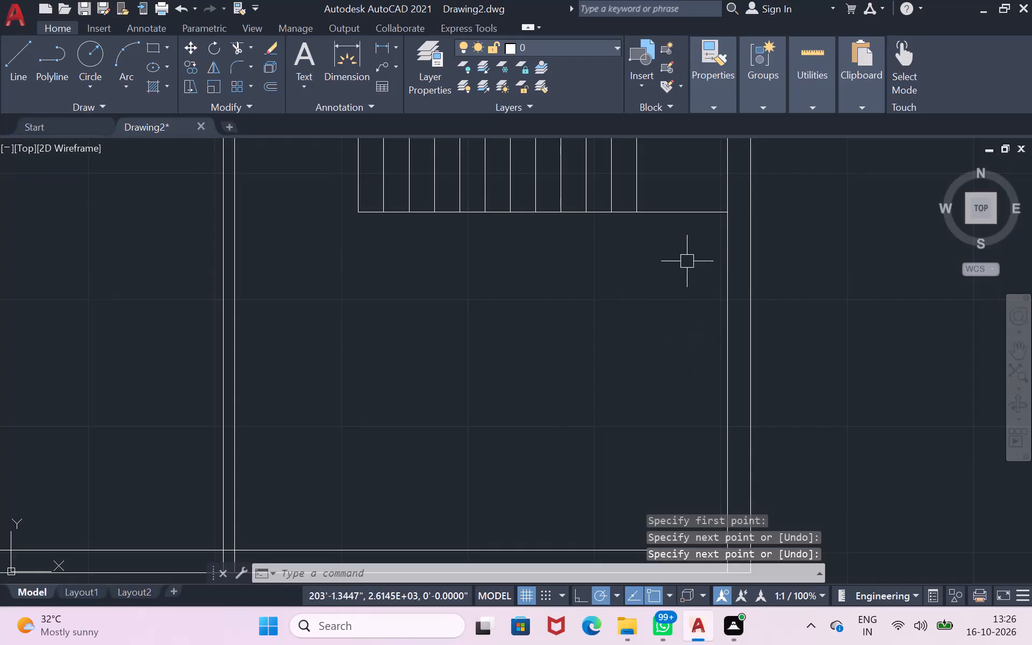
{"action": "left_click", "coordinate": [690, 207]}
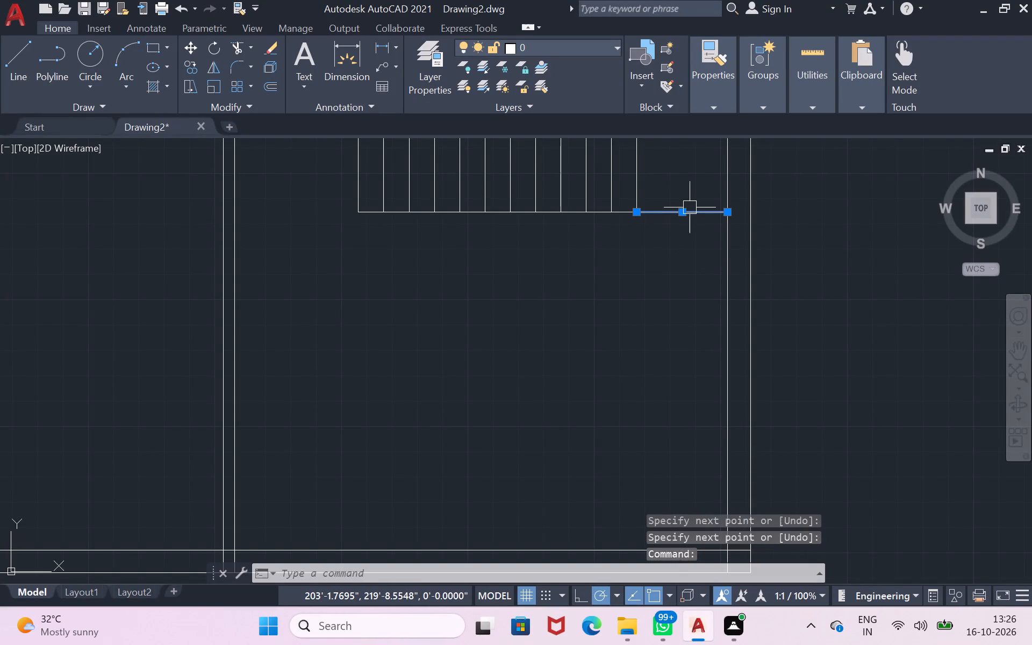
{"action": "key", "text": "o"}
{"action": "key", "text": "Return"}
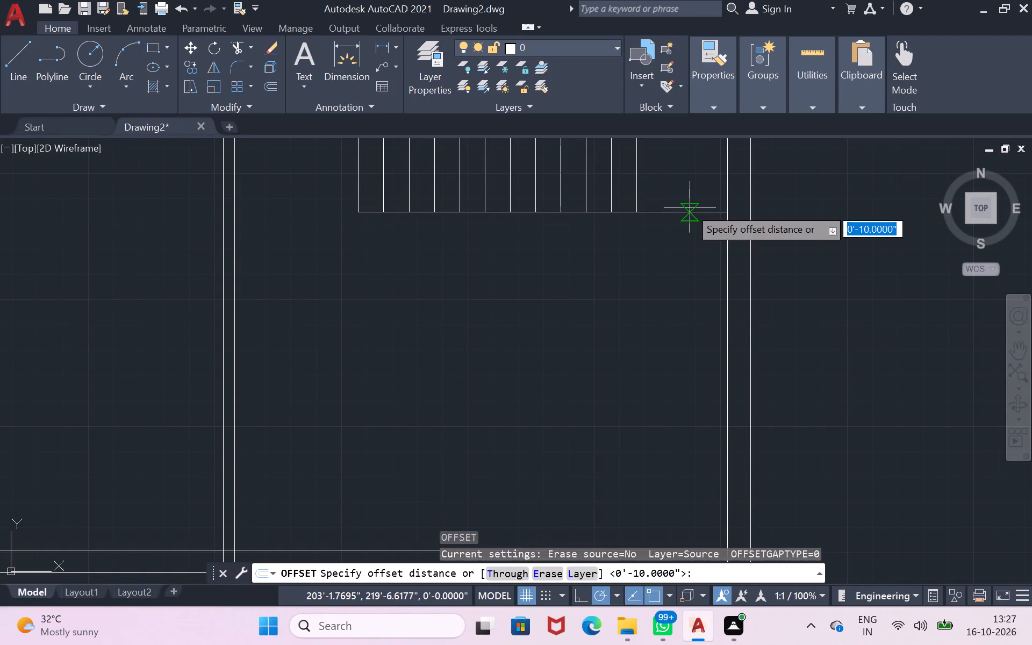
{"action": "type", "text": "10"}
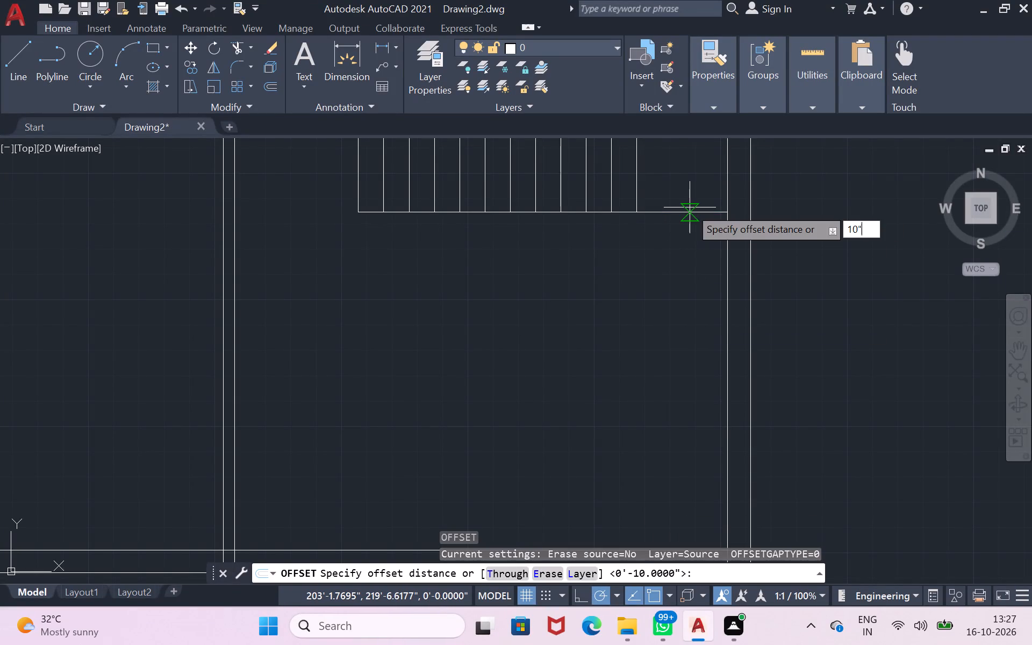
{"action": "key", "text": "shift+quotedbl"}
{"action": "key", "text": "Return"}
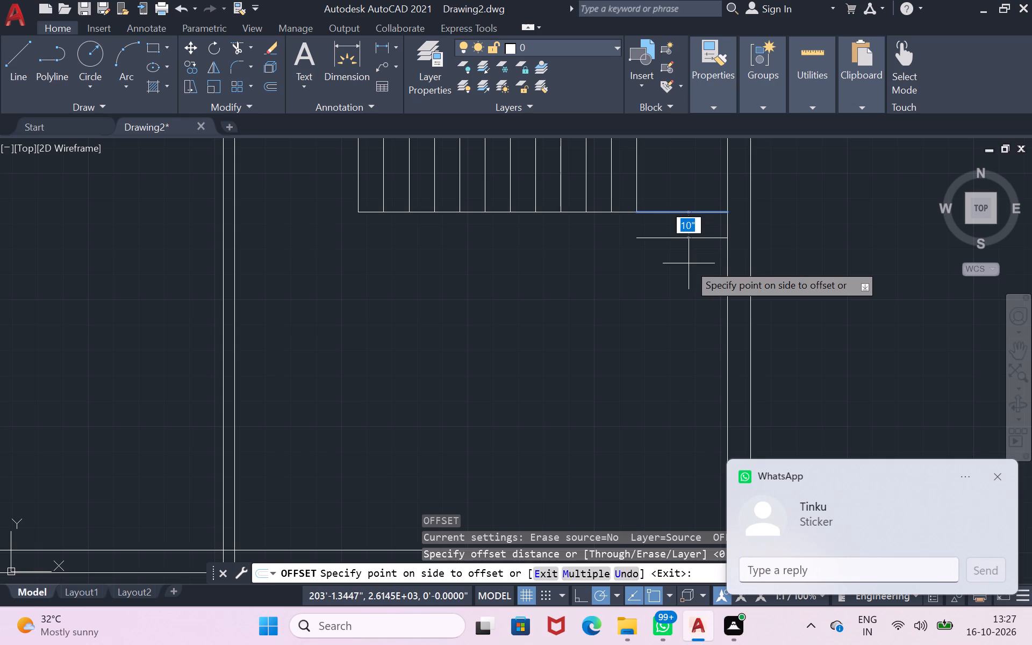
{"action": "left_click", "coordinate": [689, 263]}
{"action": "left_click", "coordinate": [689, 235]}
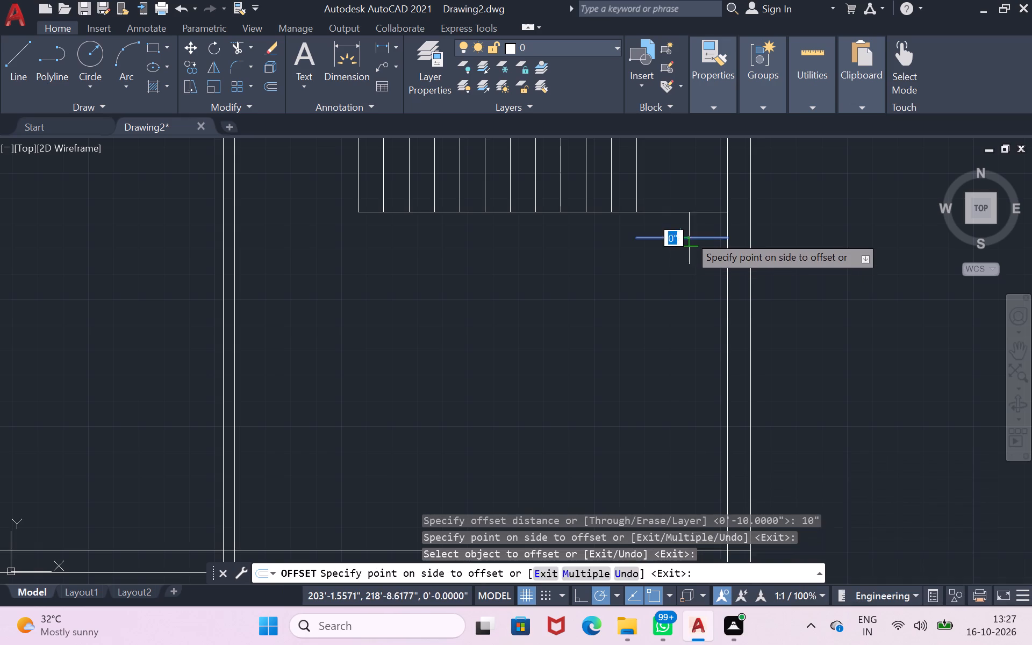
{"action": "left_click", "coordinate": [690, 277]}
{"action": "left_click", "coordinate": [694, 262]}
{"action": "left_click", "coordinate": [699, 320]}
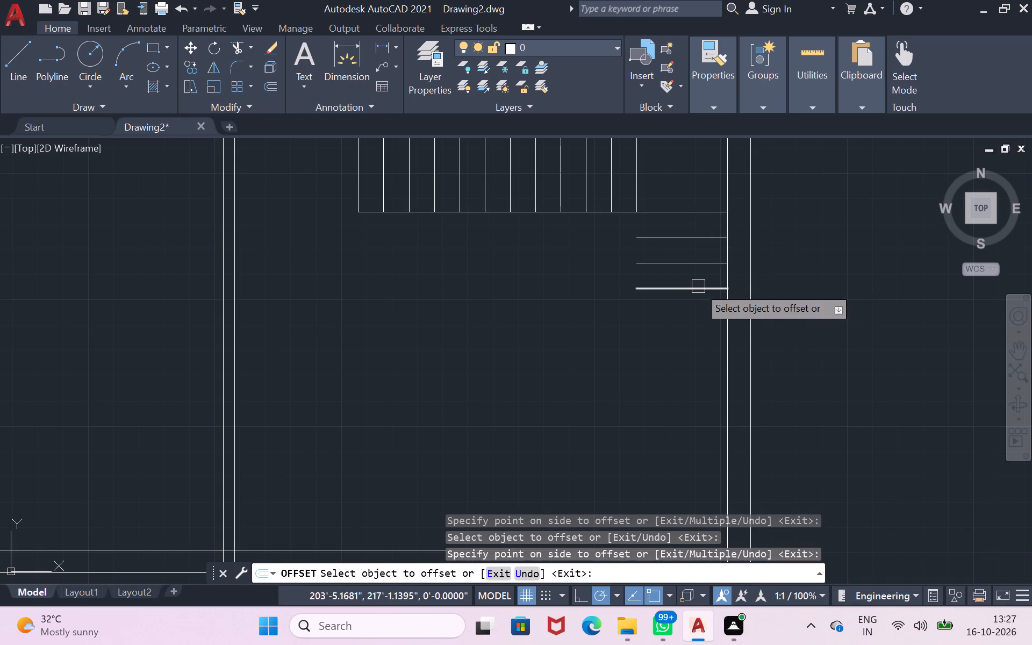
{"action": "left_click", "coordinate": [698, 286]}
{"action": "left_click", "coordinate": [700, 303]}
{"action": "left_click", "coordinate": [700, 319]}
{"action": "left_click", "coordinate": [700, 343]}
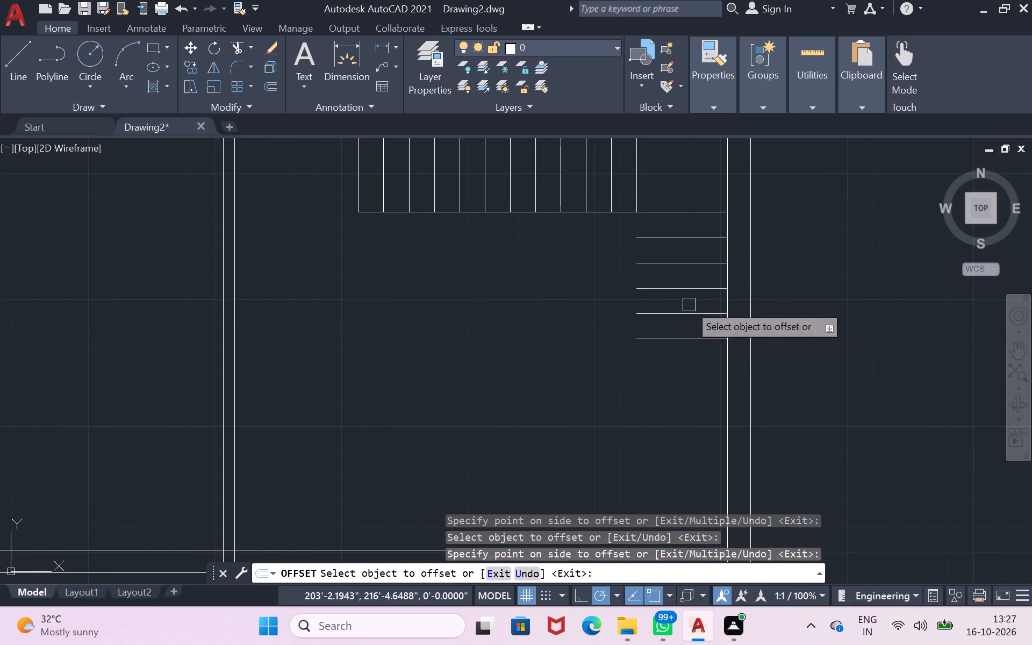
{"action": "key", "text": "Return"}
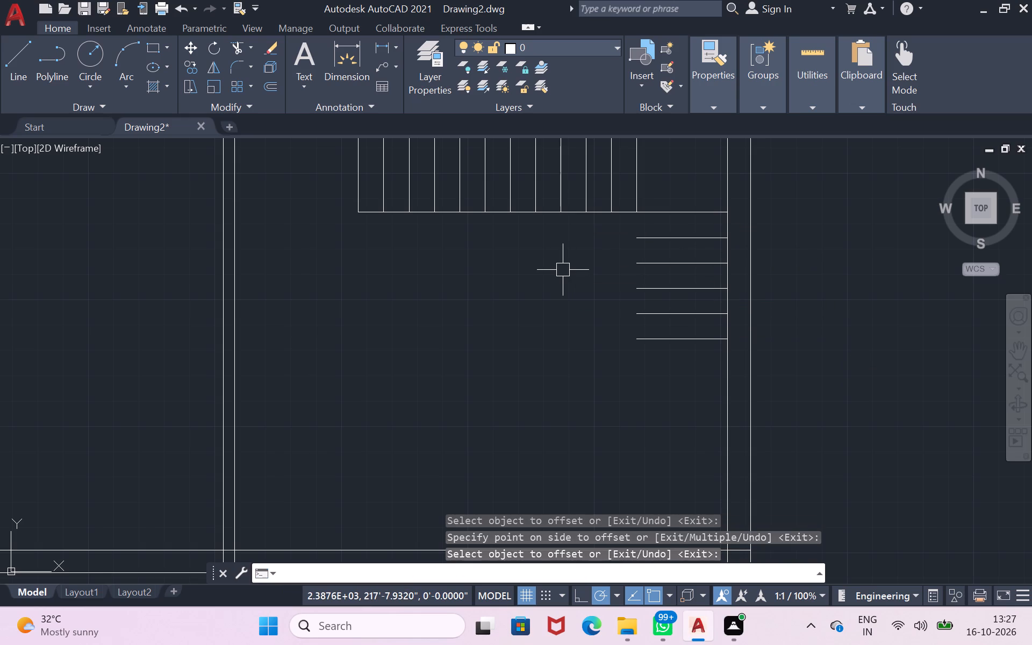
Draw a vertical line from the landing's lower inner corner to the lowest tread line's end, closing the lower flight's open side.
{"action": "key", "text": "l"}
{"action": "key", "text": "Return"}
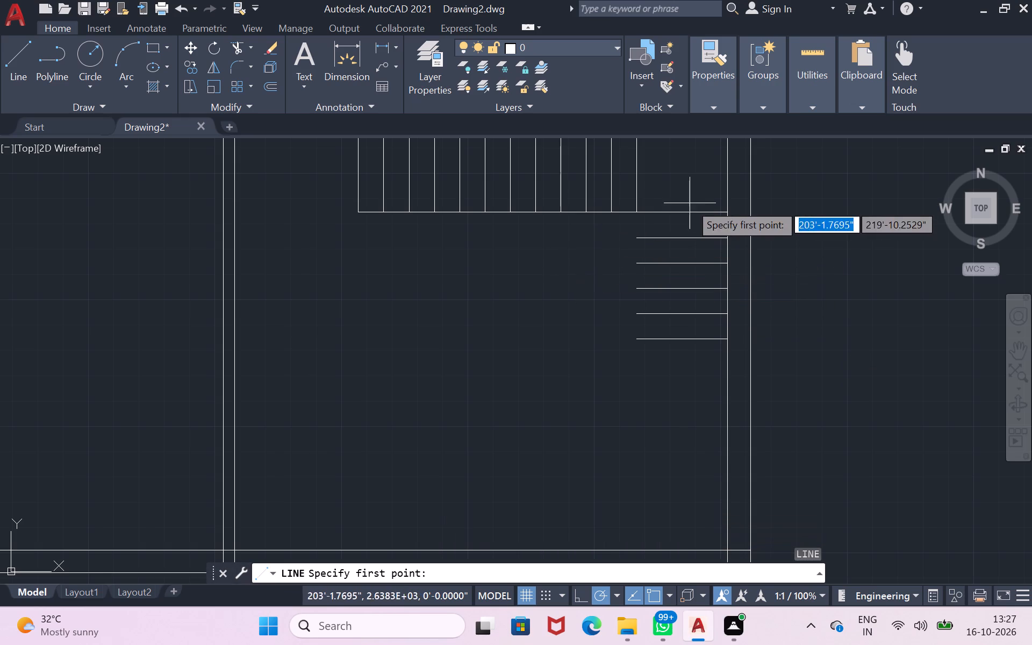
{"action": "left_click", "coordinate": [635, 209]}
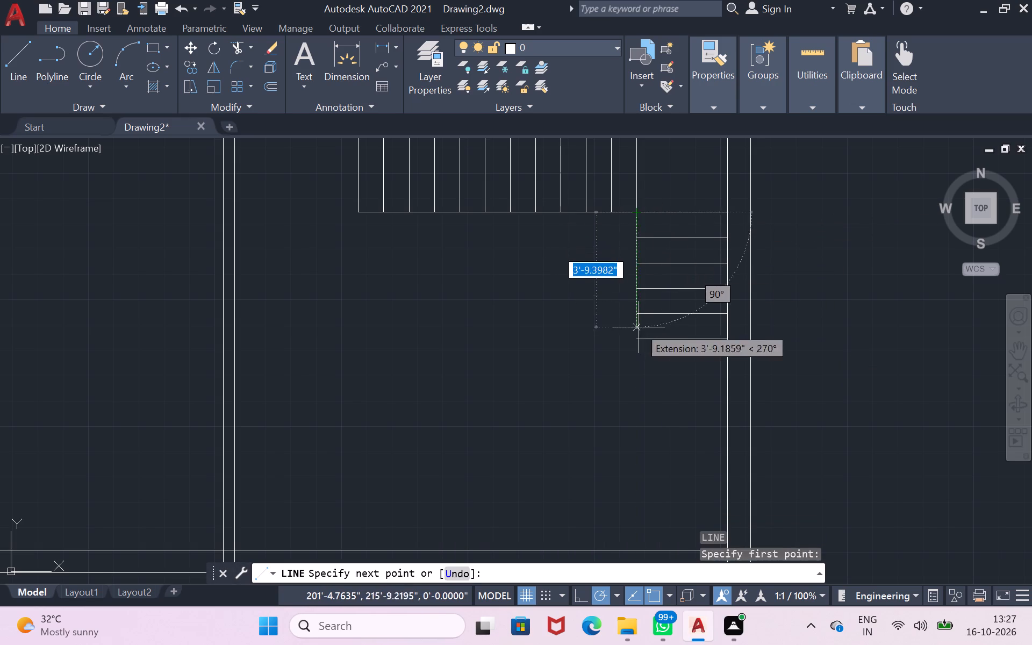
{"action": "left_click", "coordinate": [639, 338]}
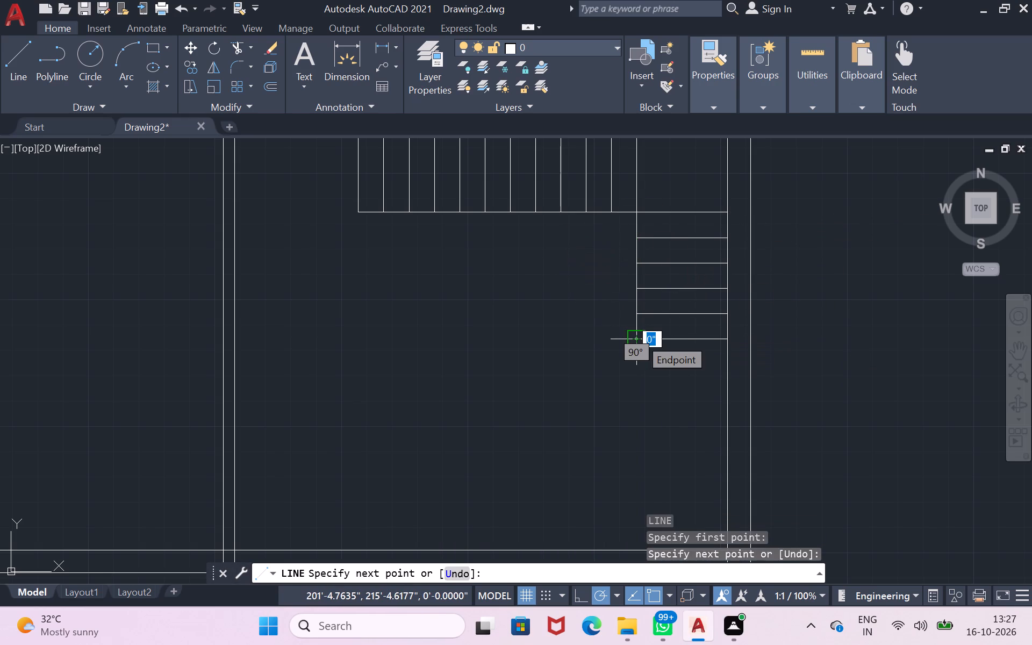
{"action": "key", "text": "Return"}
Dimension the upper flight and landing along the kitchen wall, from the outer wall to the first tread, placing the dimension across the treads.
{"action": "scroll", "coordinate": [651, 325], "scroll_direction": "down", "scroll_amount": 2}
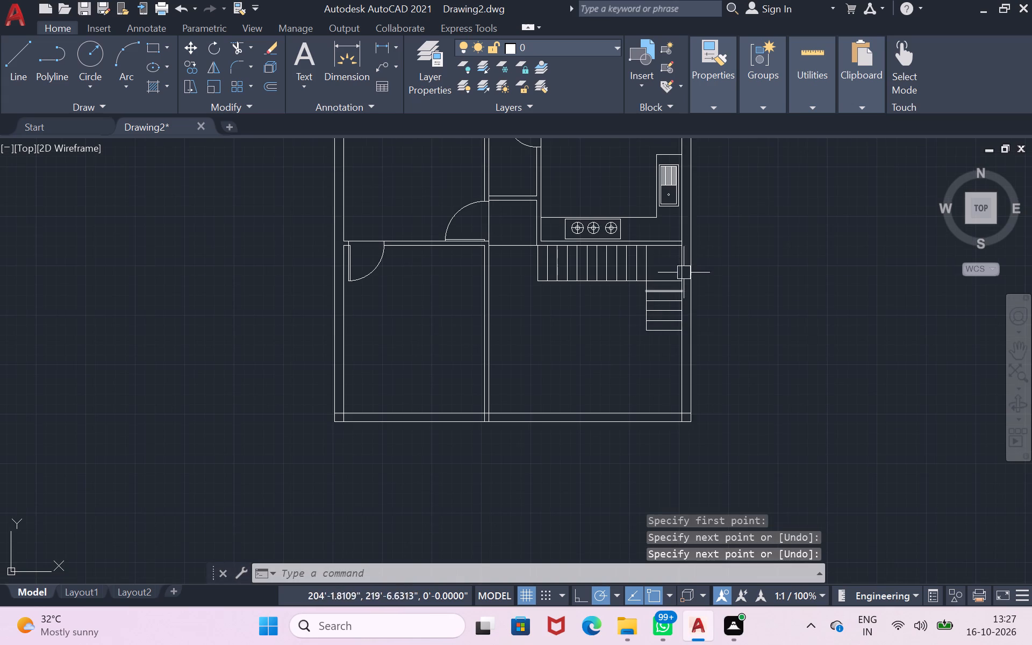
{"action": "scroll", "coordinate": [667, 258], "scroll_direction": "up", "scroll_amount": 2}
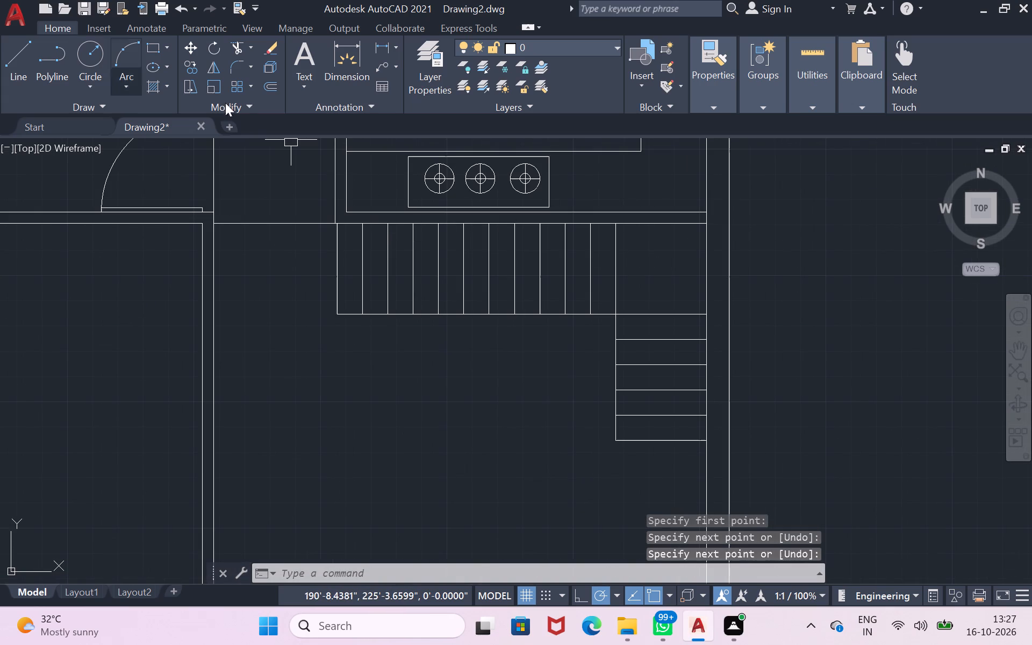
{"action": "left_click", "coordinate": [339, 59]}
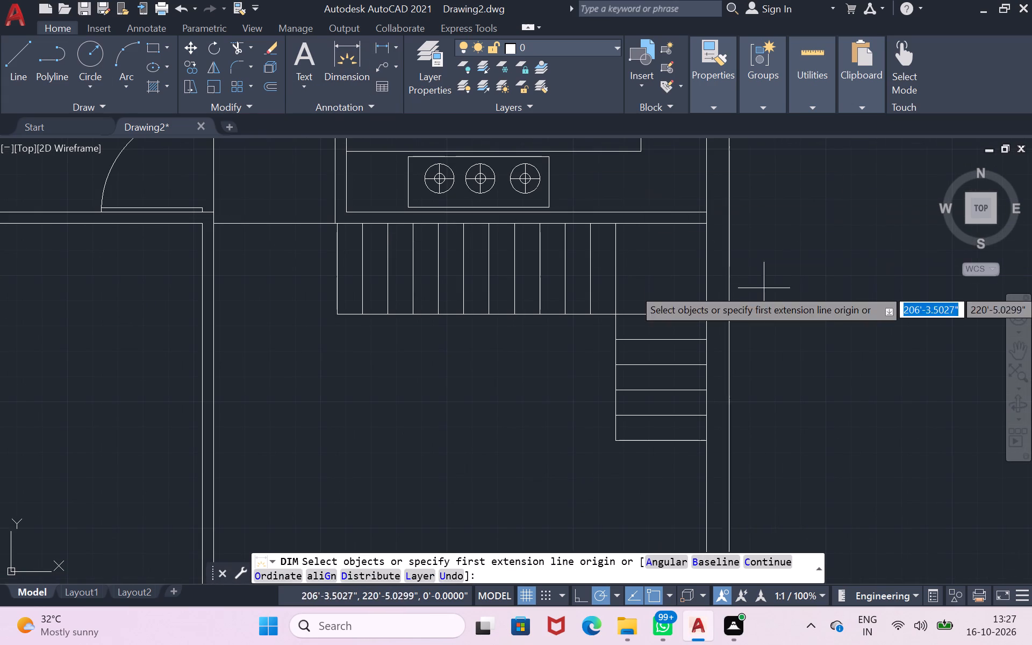
{"action": "left_click", "coordinate": [701, 224]}
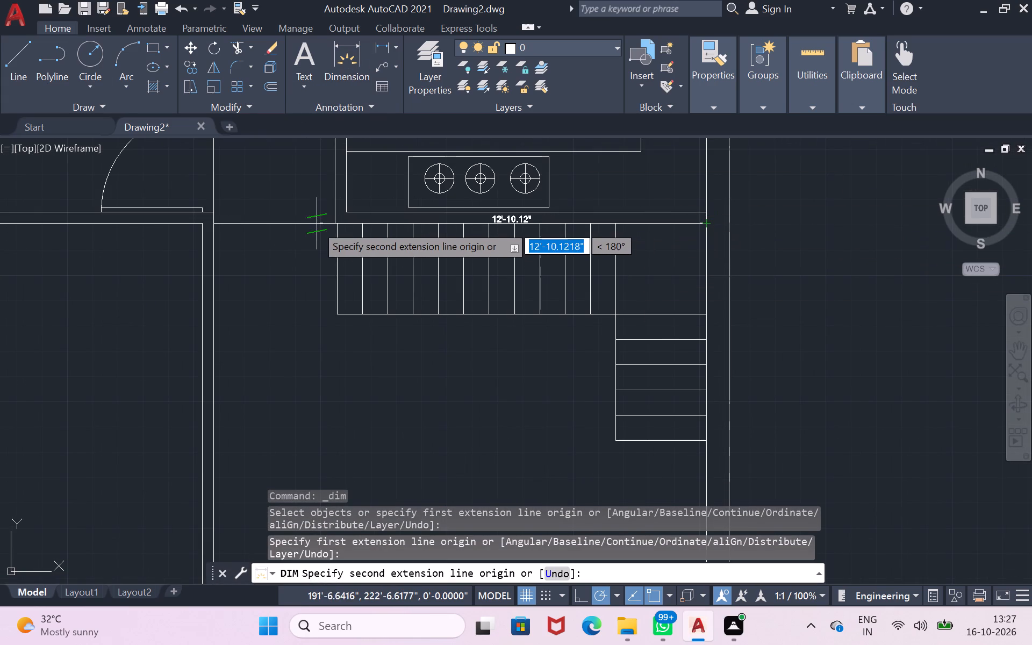
{"action": "scroll", "coordinate": [333, 224], "scroll_direction": "up", "scroll_amount": 1}
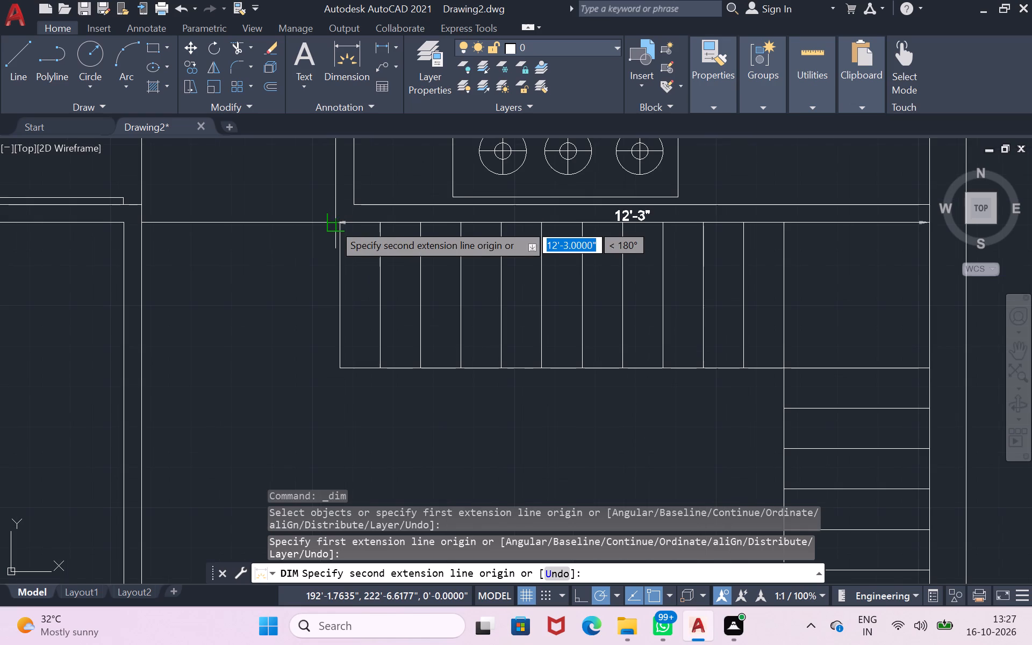
{"action": "scroll", "coordinate": [340, 226], "scroll_direction": "up", "scroll_amount": 2}
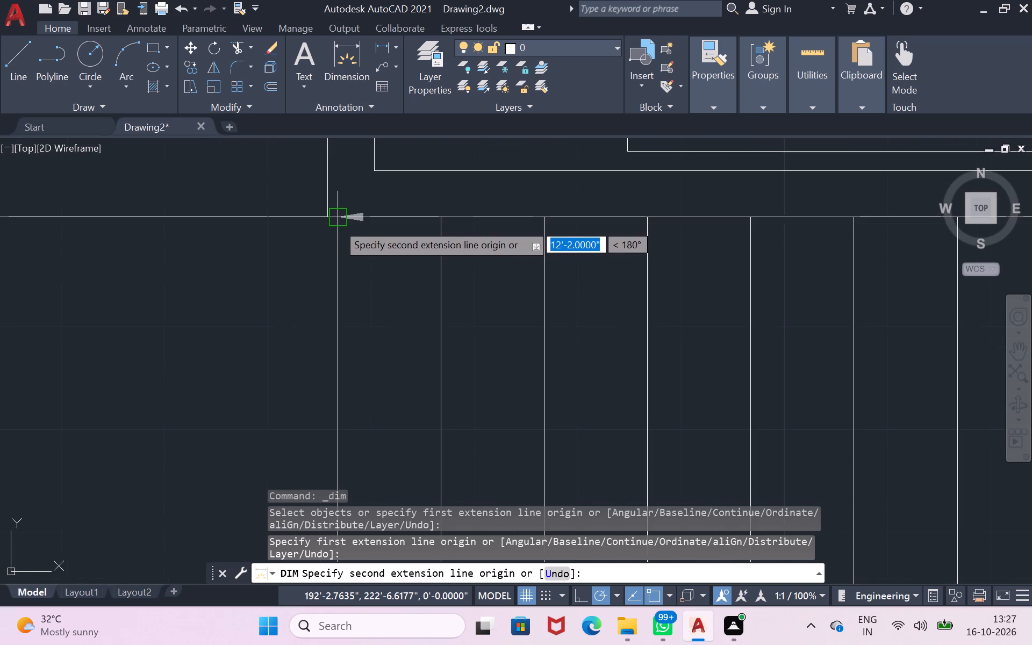
{"action": "scroll", "coordinate": [336, 223], "scroll_direction": "down", "scroll_amount": 1}
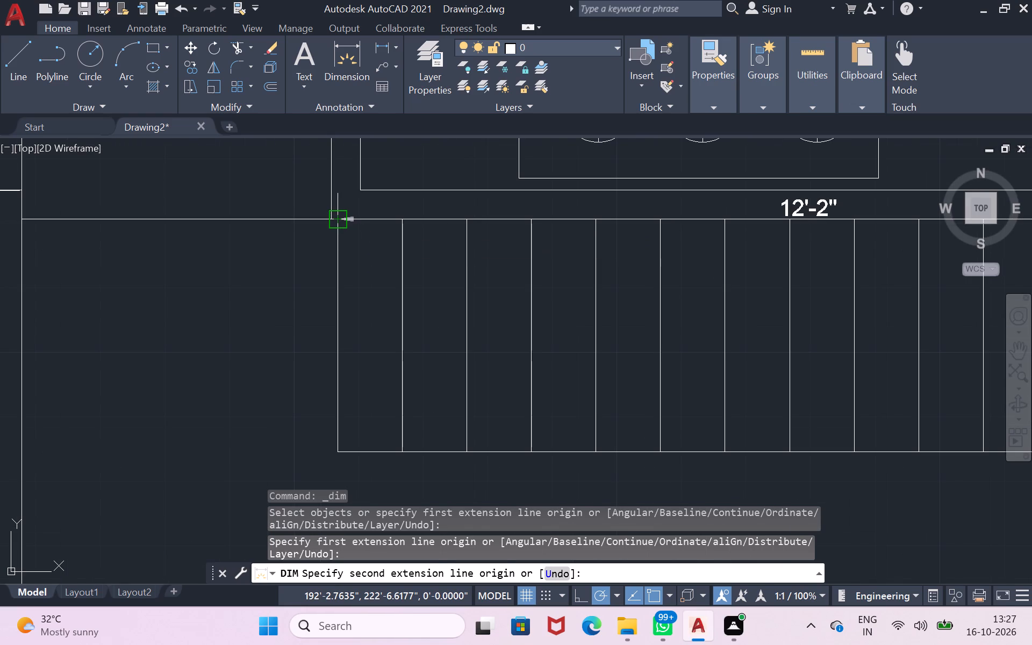
{"action": "left_click", "coordinate": [336, 223]}
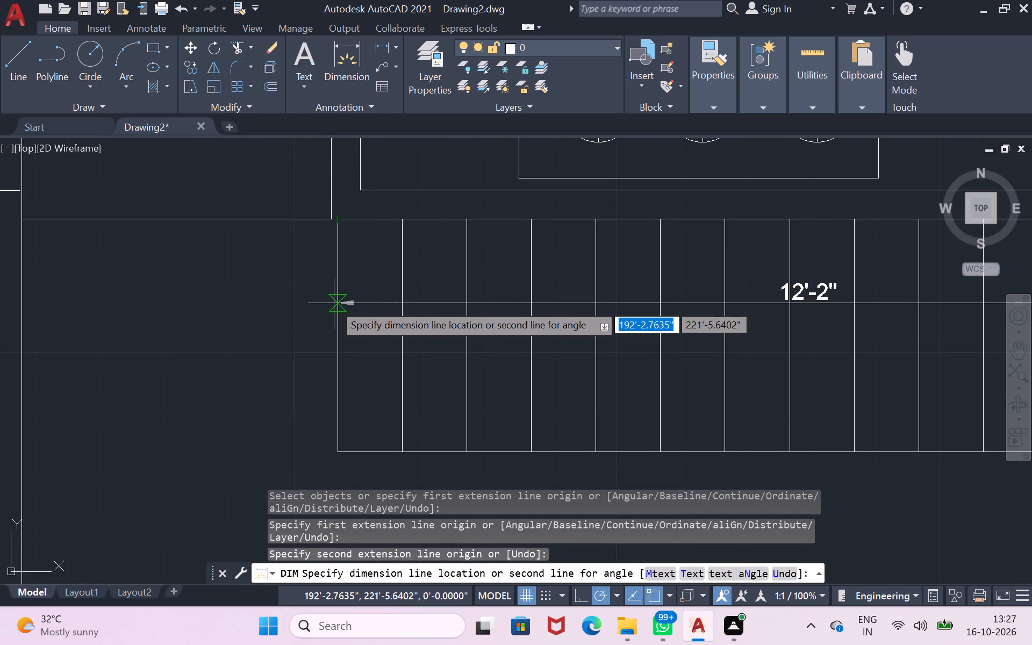
{"action": "left_click", "coordinate": [322, 342]}
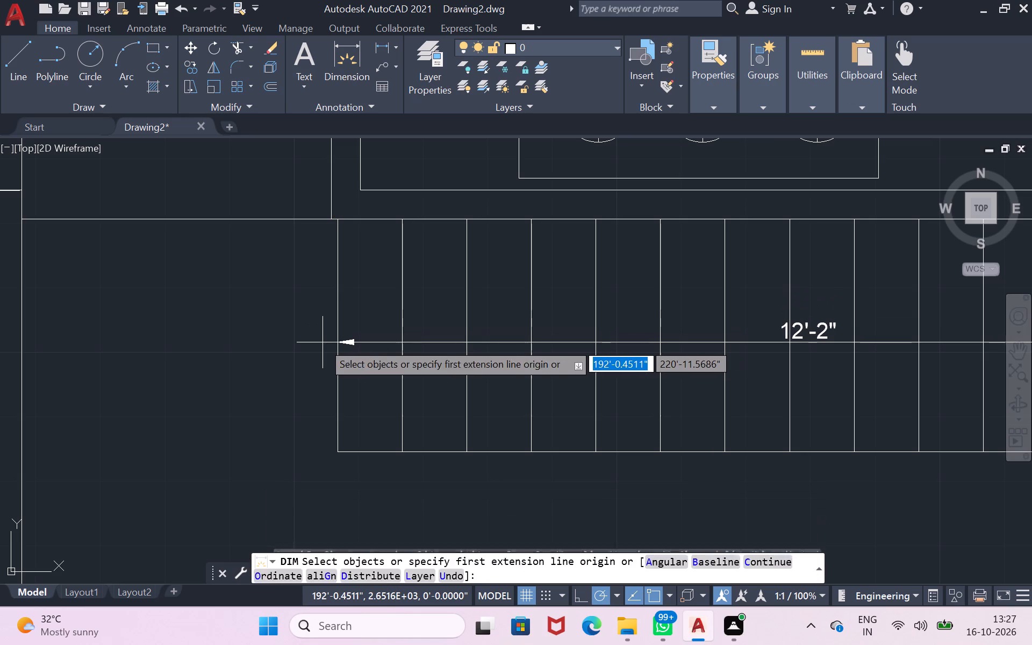
{"action": "scroll", "coordinate": [585, 395], "scroll_direction": "down", "scroll_amount": 2}
{"action": "scroll", "coordinate": [934, 405], "scroll_direction": "down", "scroll_amount": 1}
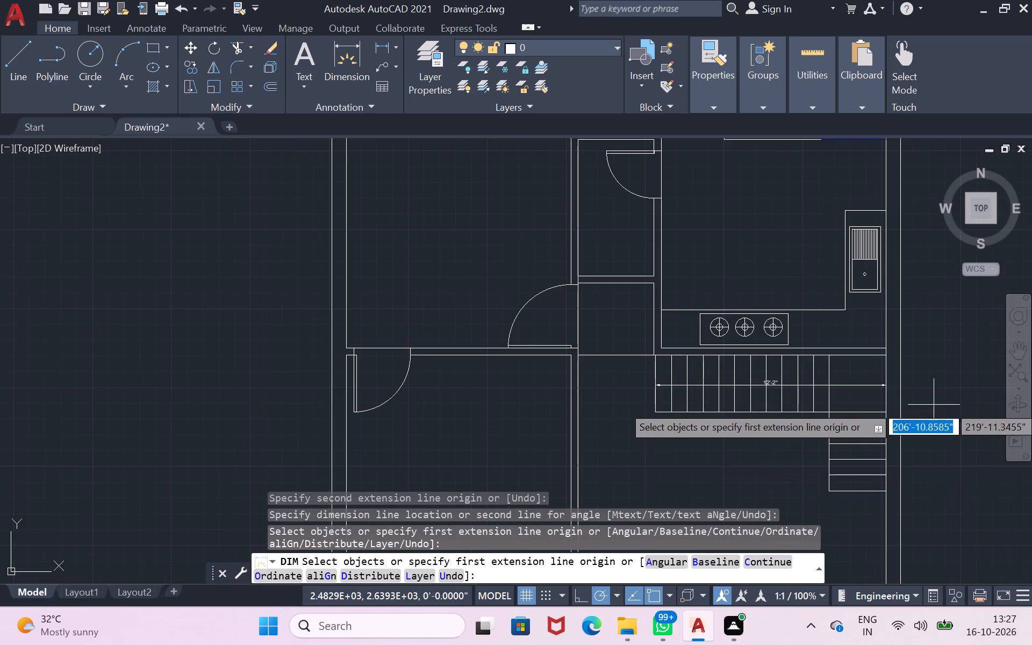
{"action": "scroll", "coordinate": [926, 479], "scroll_direction": "up", "scroll_amount": 2}
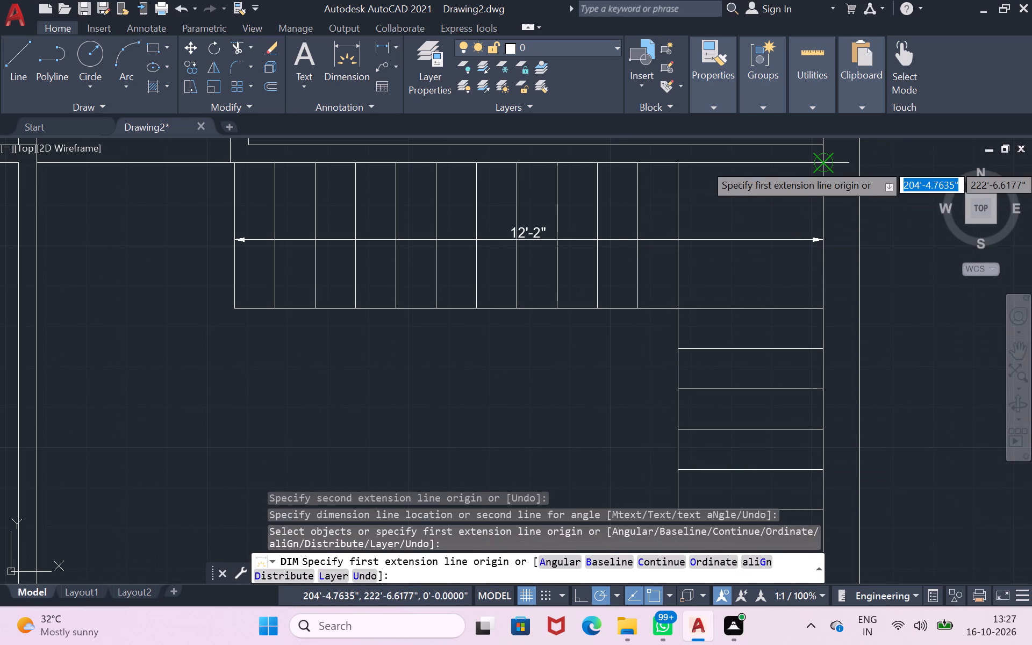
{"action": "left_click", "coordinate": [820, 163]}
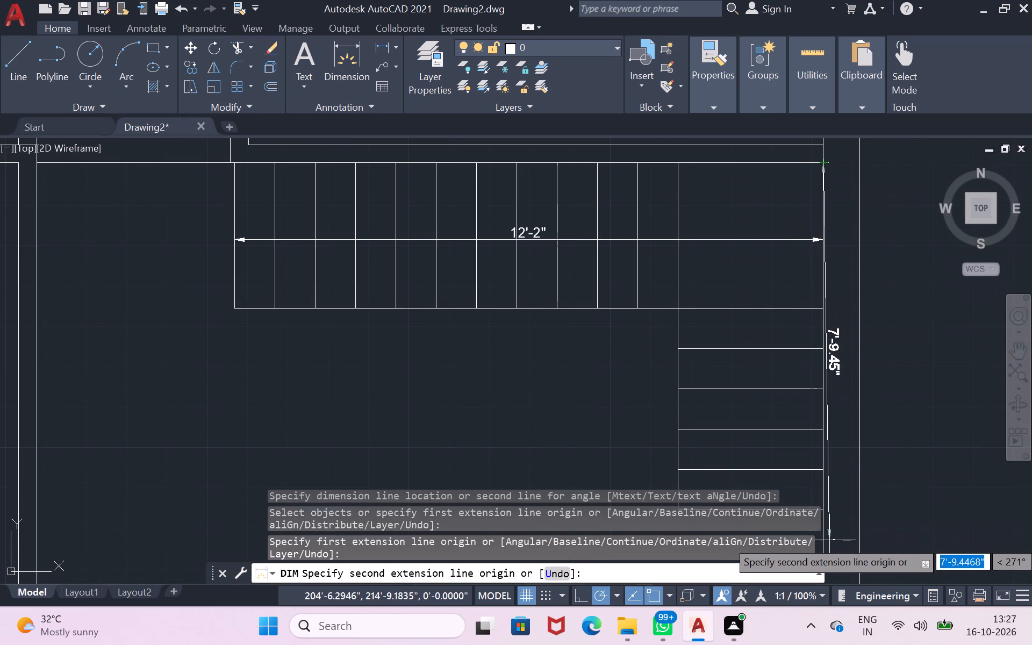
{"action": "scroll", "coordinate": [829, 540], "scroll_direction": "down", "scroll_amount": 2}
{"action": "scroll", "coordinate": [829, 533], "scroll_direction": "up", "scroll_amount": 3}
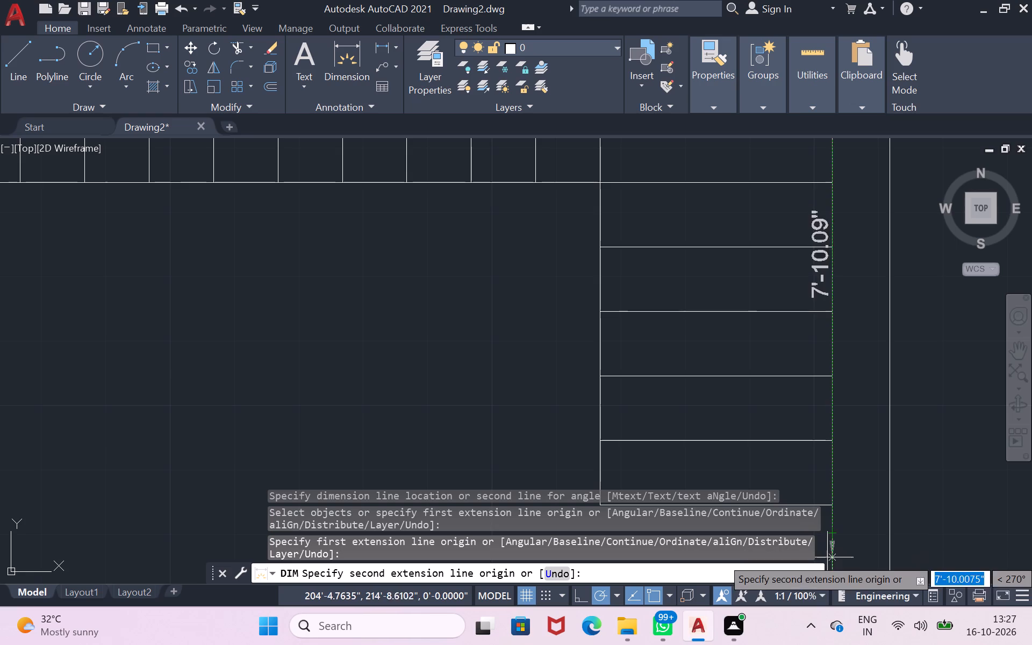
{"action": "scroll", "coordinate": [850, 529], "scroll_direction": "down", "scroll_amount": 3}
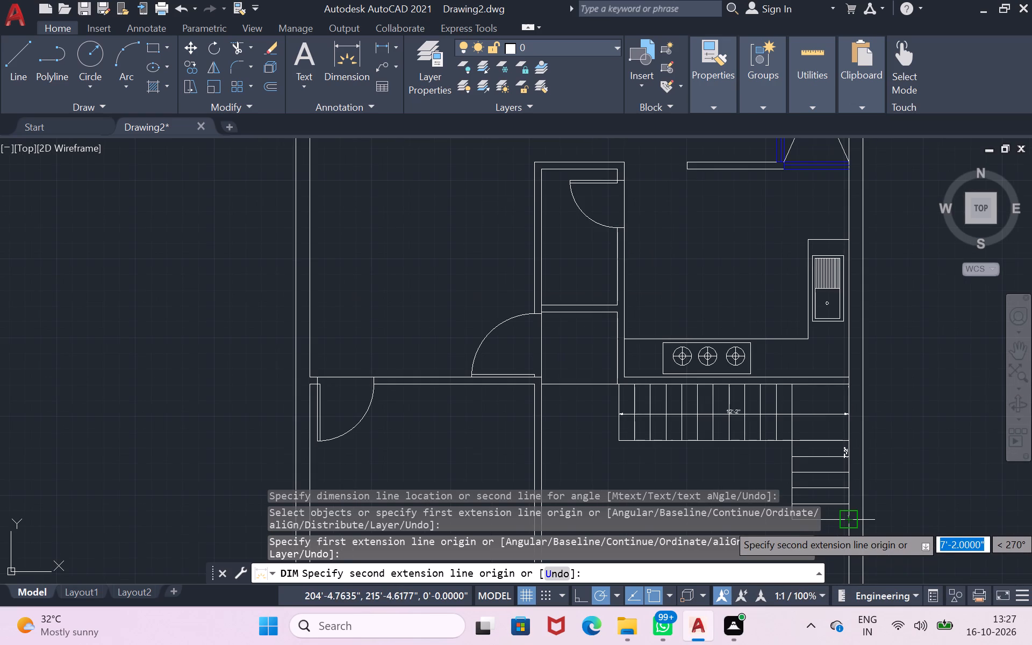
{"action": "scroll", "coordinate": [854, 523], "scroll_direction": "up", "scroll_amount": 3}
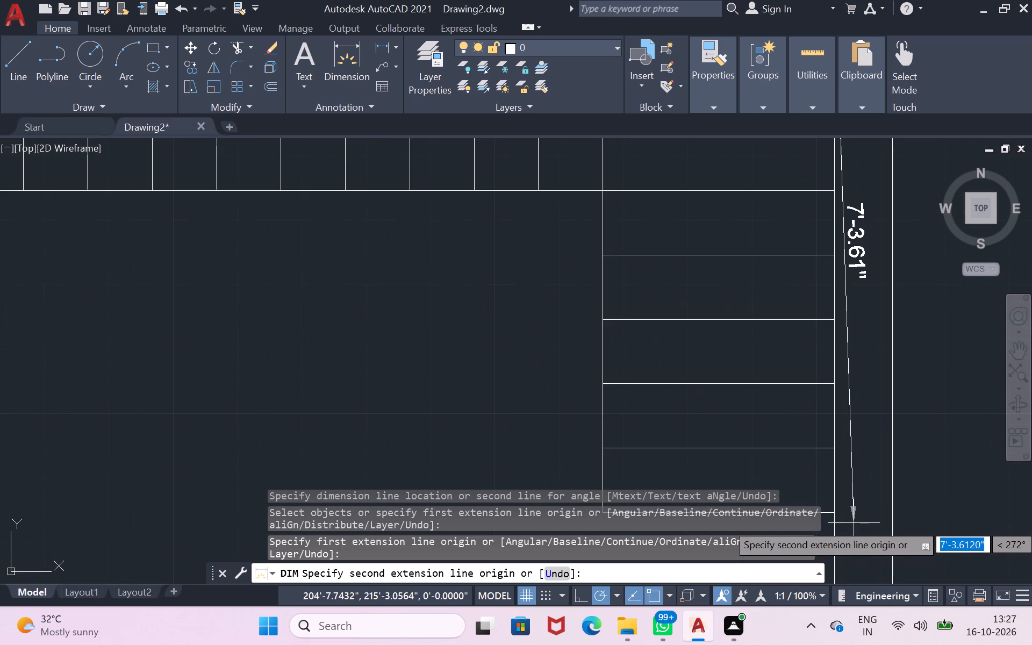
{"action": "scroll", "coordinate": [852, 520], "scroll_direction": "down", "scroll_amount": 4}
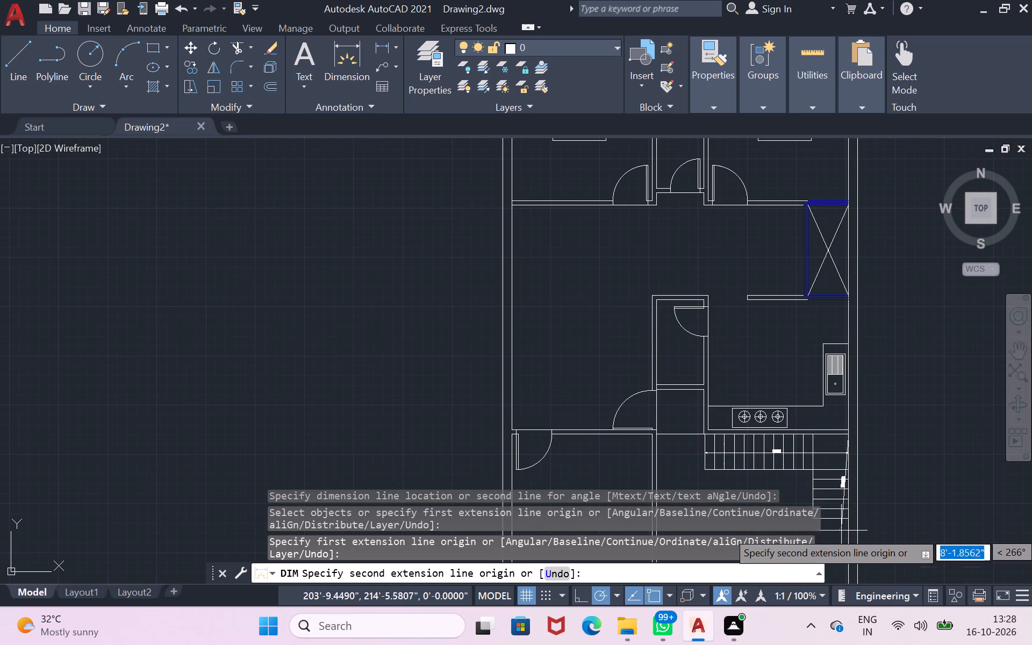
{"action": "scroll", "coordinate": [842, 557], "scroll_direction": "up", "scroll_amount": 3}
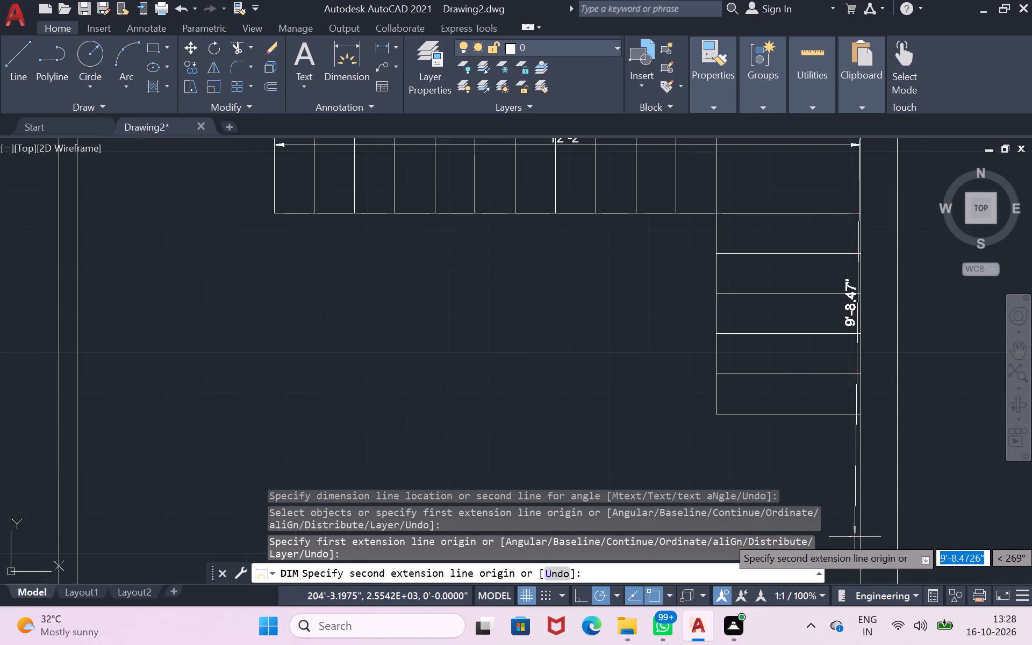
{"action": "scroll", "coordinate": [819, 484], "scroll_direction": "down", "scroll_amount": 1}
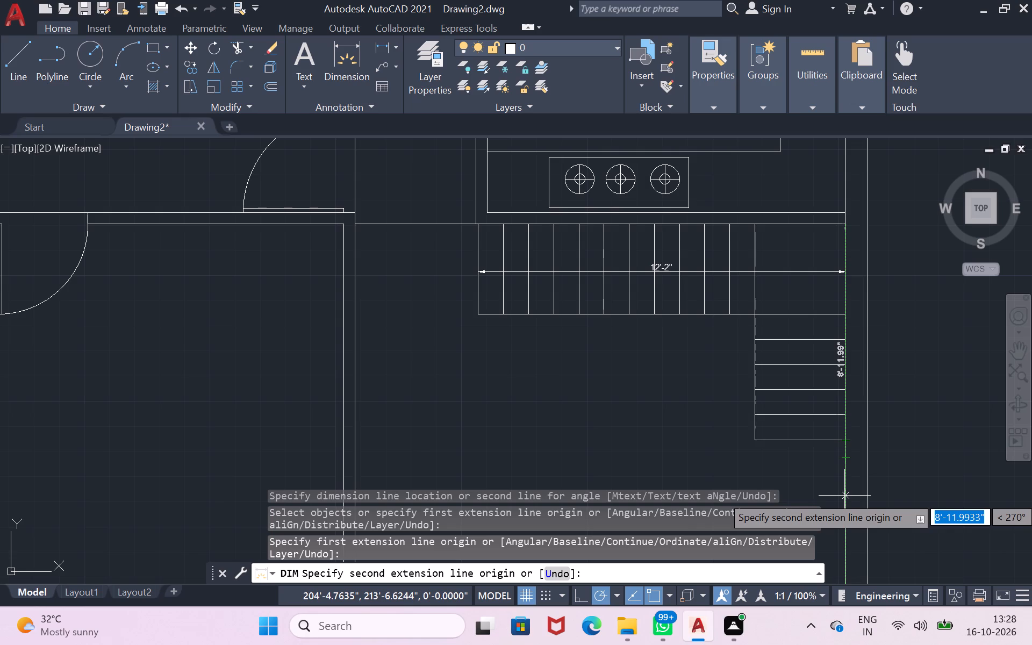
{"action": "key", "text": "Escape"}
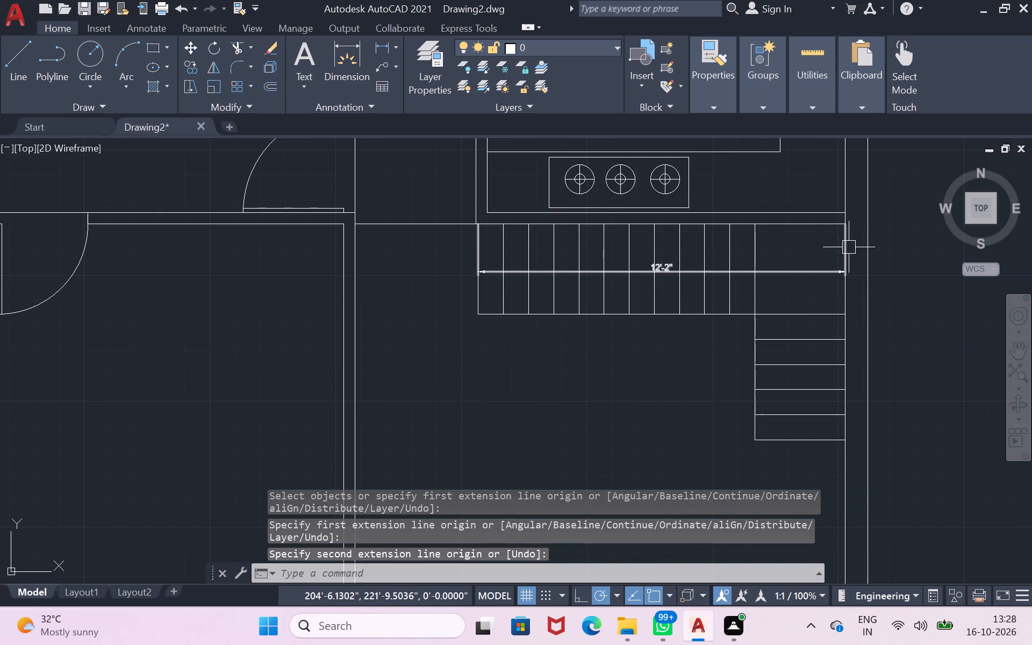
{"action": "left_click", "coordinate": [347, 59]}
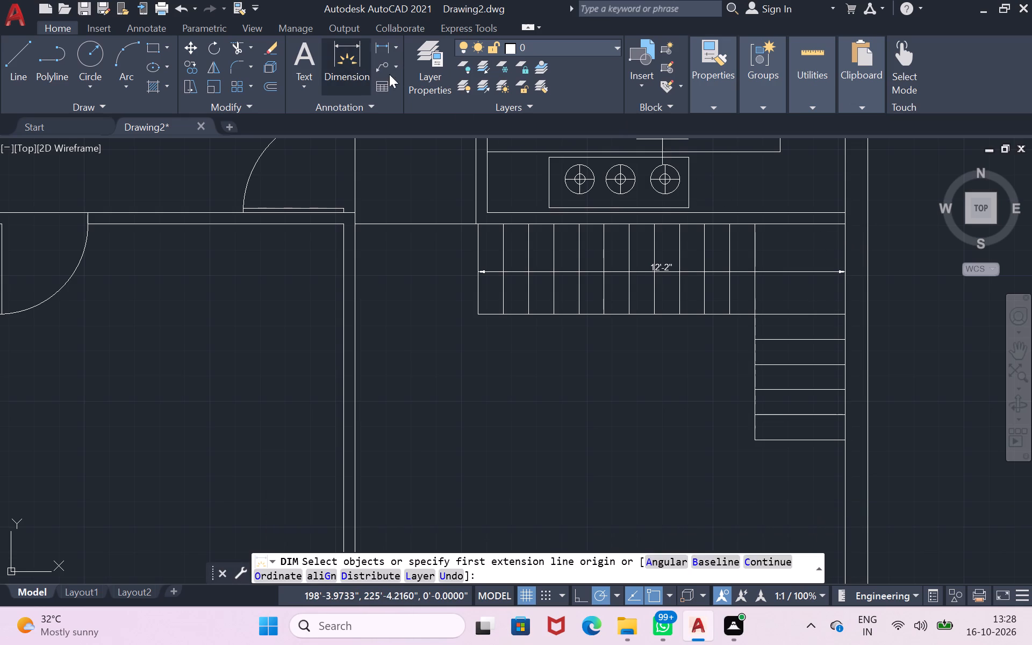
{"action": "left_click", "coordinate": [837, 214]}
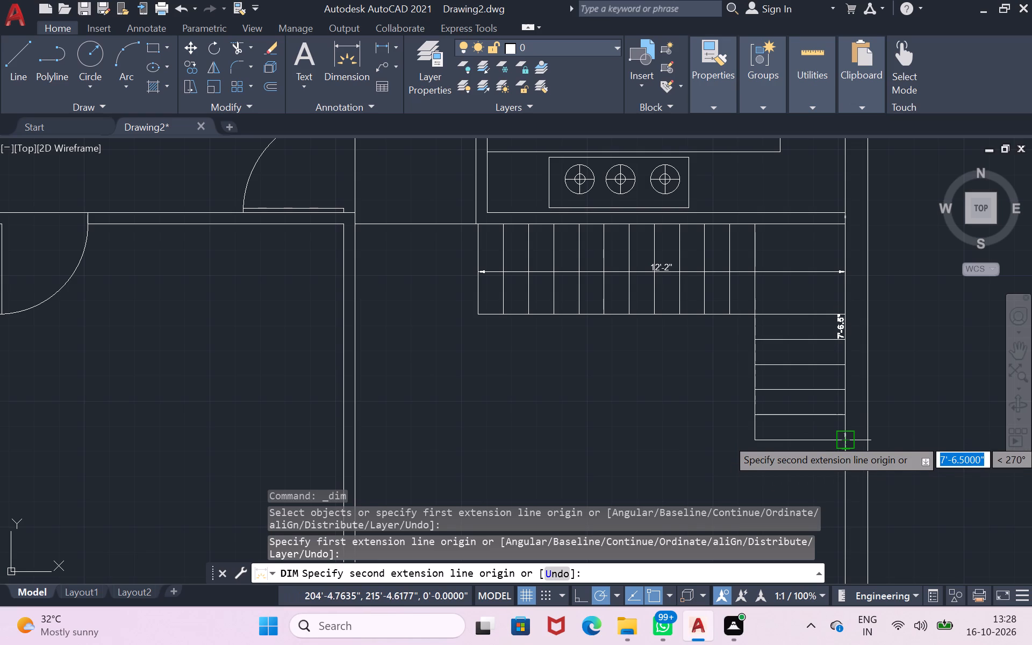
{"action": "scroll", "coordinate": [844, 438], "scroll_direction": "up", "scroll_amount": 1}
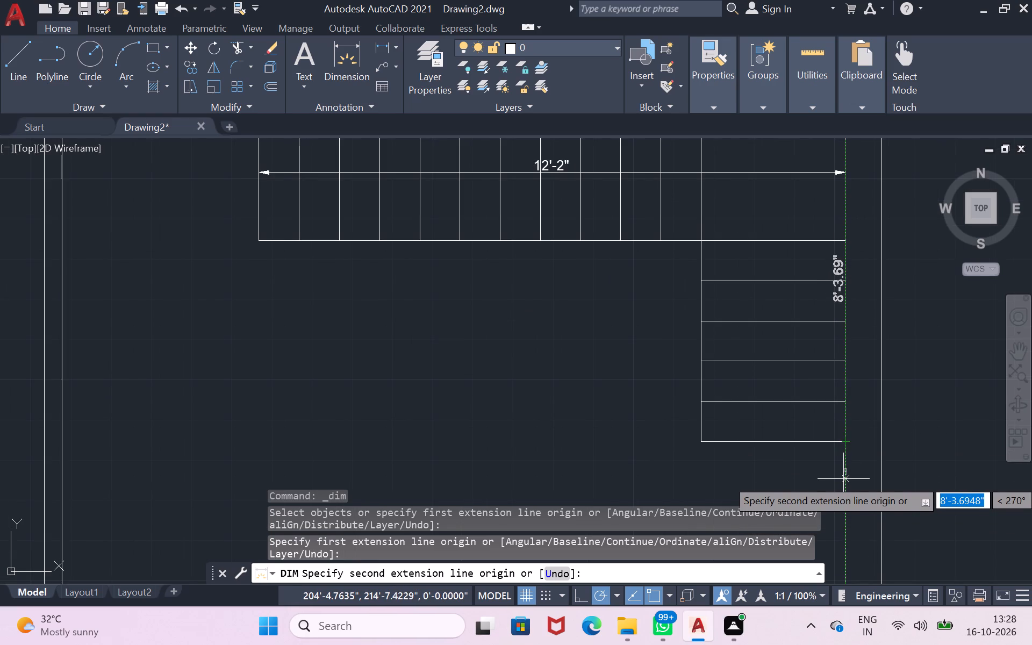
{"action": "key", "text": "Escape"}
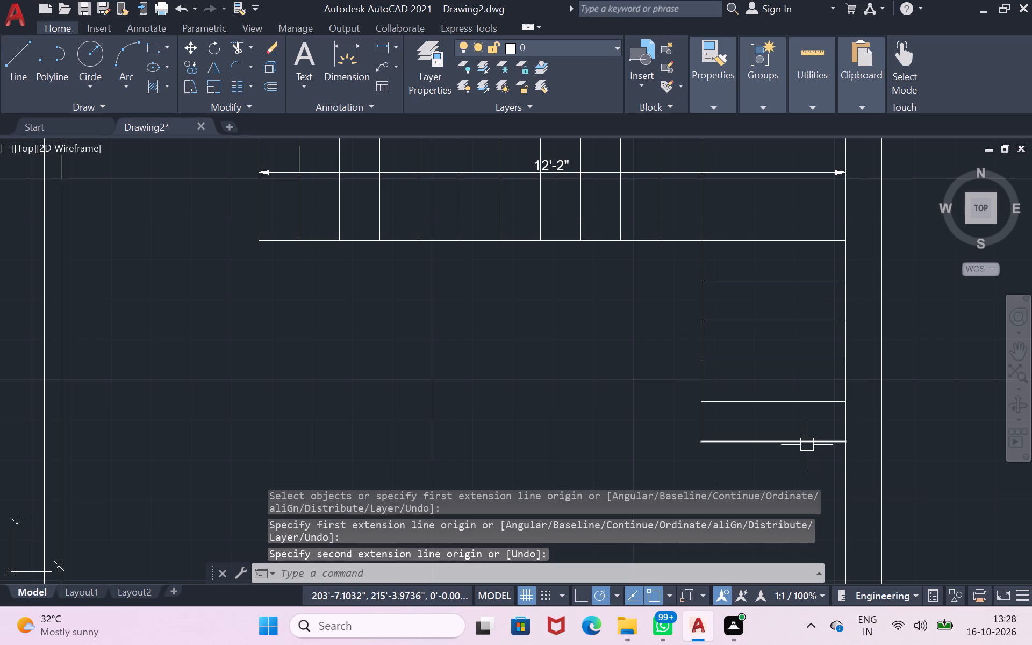
Offset the lower flight's lowest tread line 10" downward to add one more tread.
{"action": "left_click", "coordinate": [807, 445]}
{"action": "key", "text": "o"}
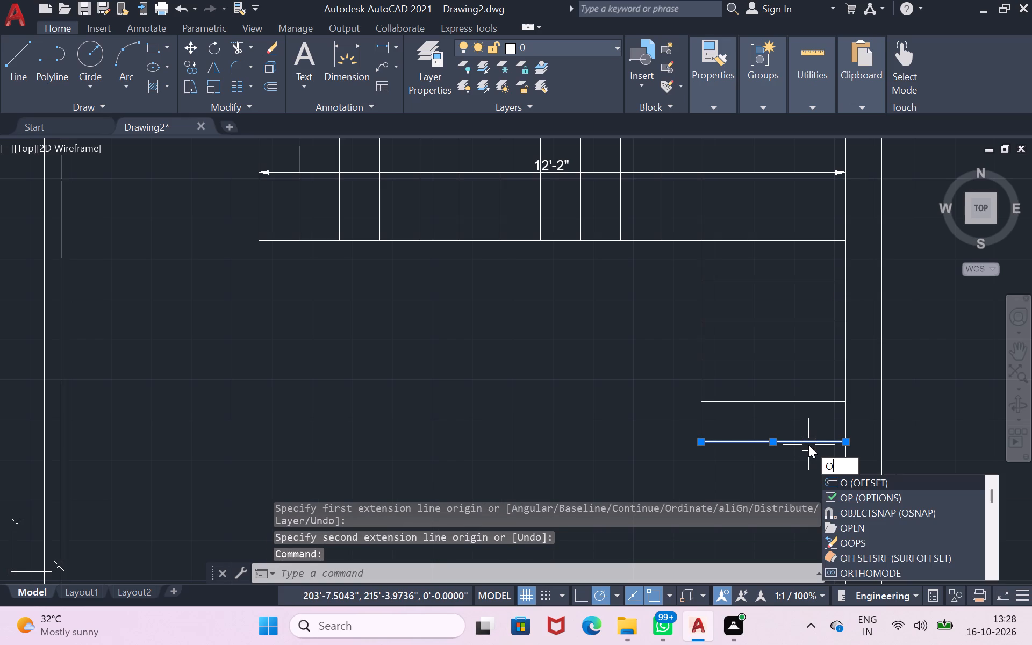
{"action": "key", "text": "Return"}
{"action": "type", "text": "10"}
{"action": "key", "text": "shift+quotedbl"}
{"action": "key", "text": "Return"}
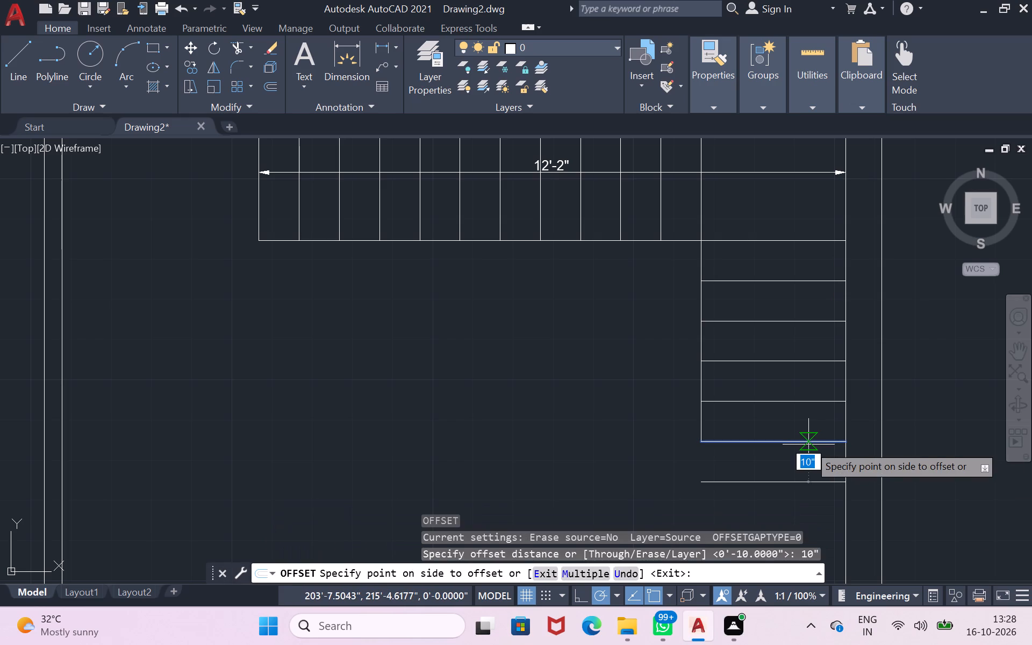
{"action": "left_click", "coordinate": [808, 445]}
{"action": "left_click", "coordinate": [816, 442]}
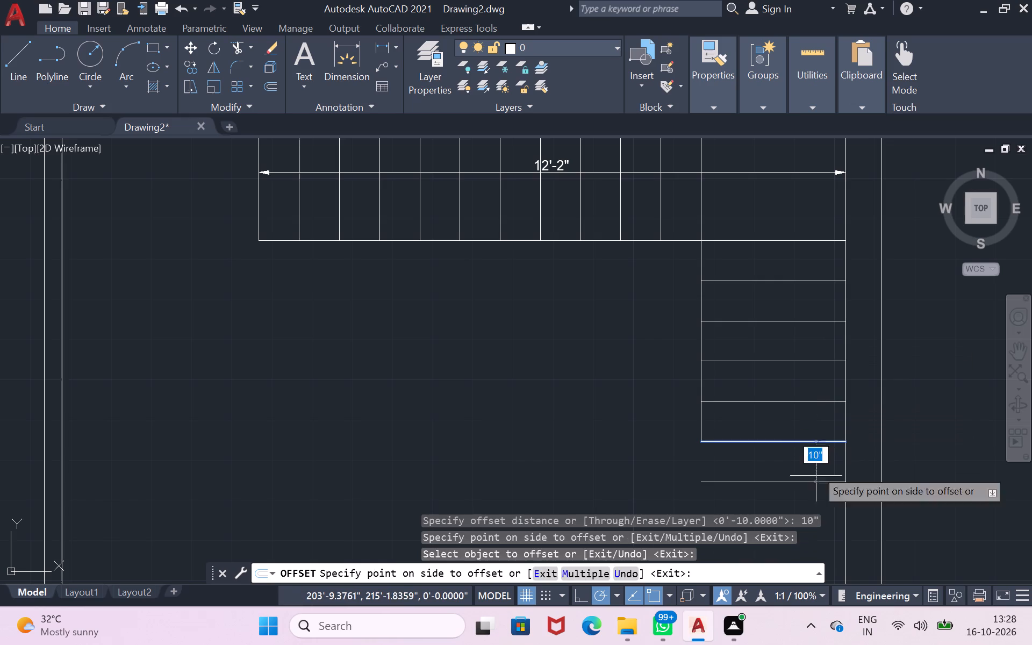
{"action": "left_click", "coordinate": [815, 505]}
{"action": "scroll", "coordinate": [844, 438], "scroll_direction": "down", "scroll_amount": 1}
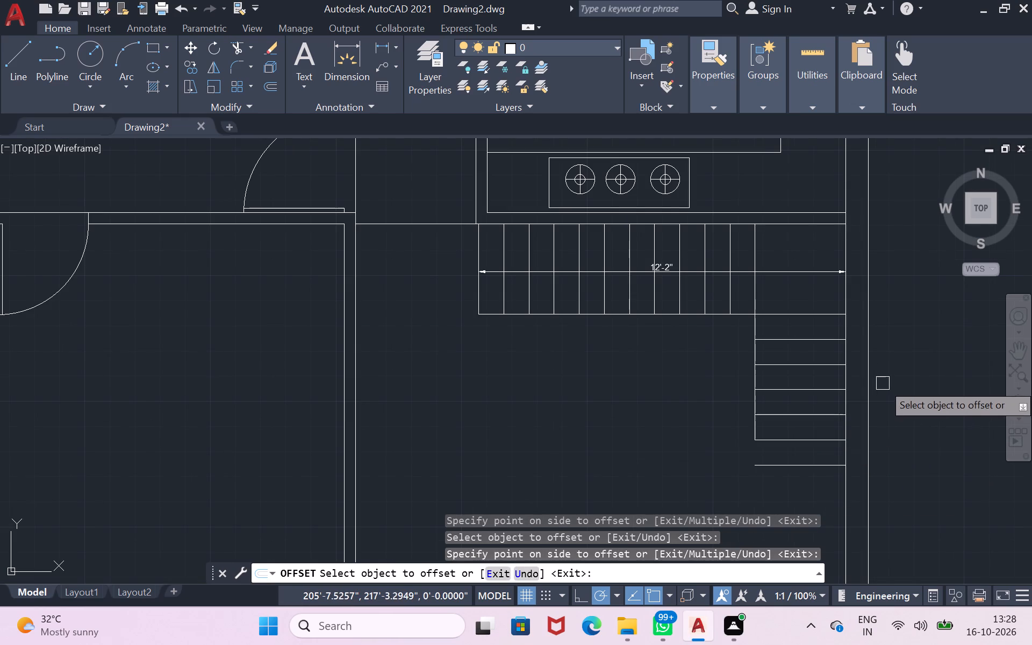
{"action": "key", "text": "Return"}
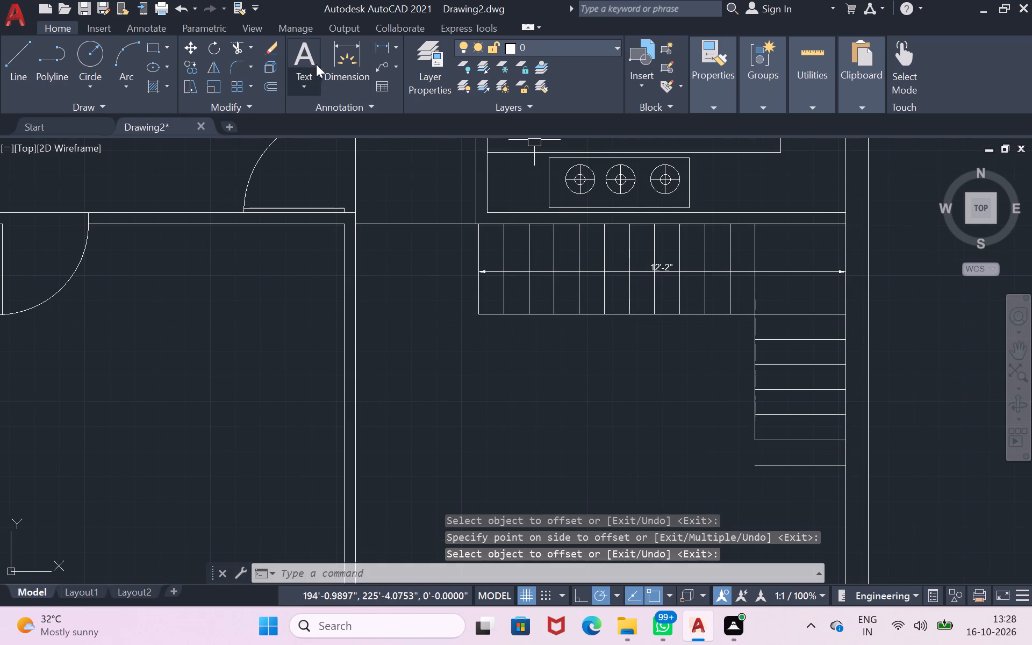
Dimension the landing and lower flight along the outer wall, from the kitchen wall to the lowest tread line, placing the dimension across the treads.
{"action": "left_click", "coordinate": [350, 63]}
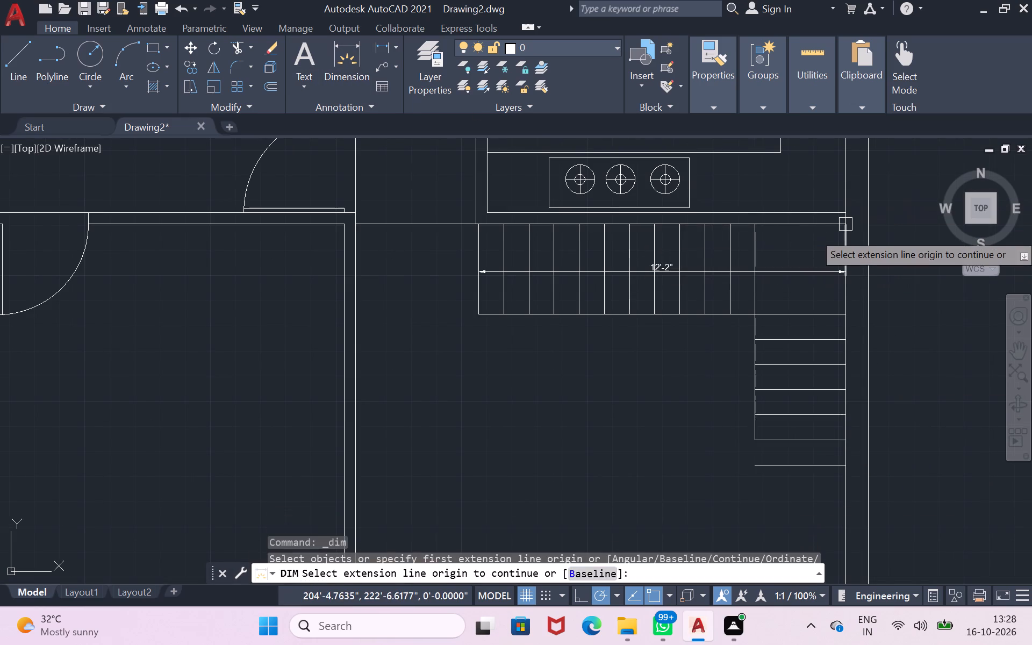
{"action": "left_click", "coordinate": [845, 233]}
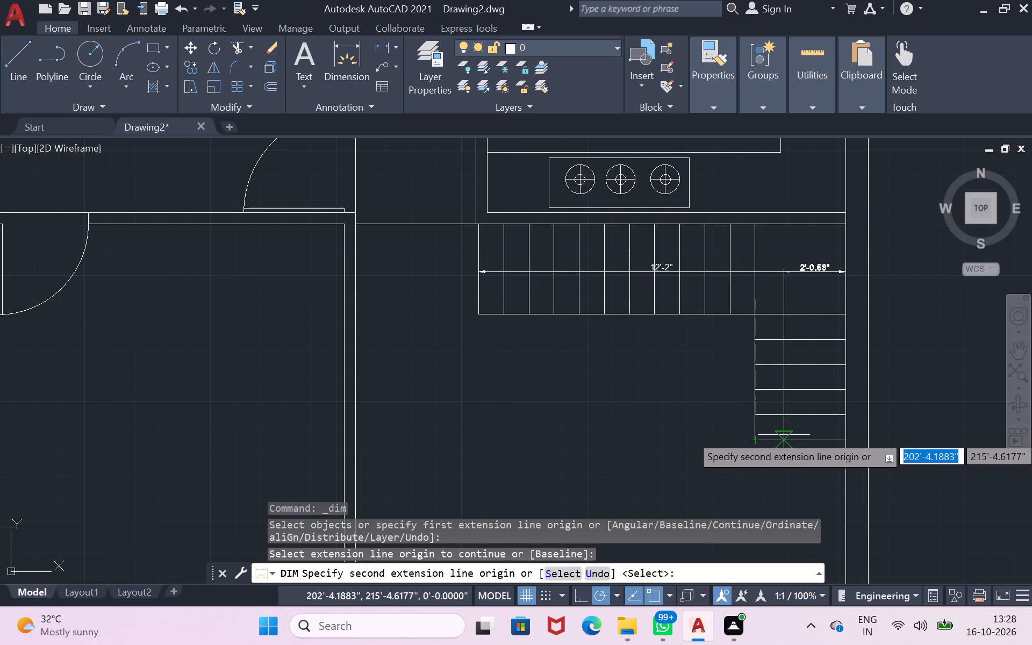
{"action": "key", "text": "Escape"}
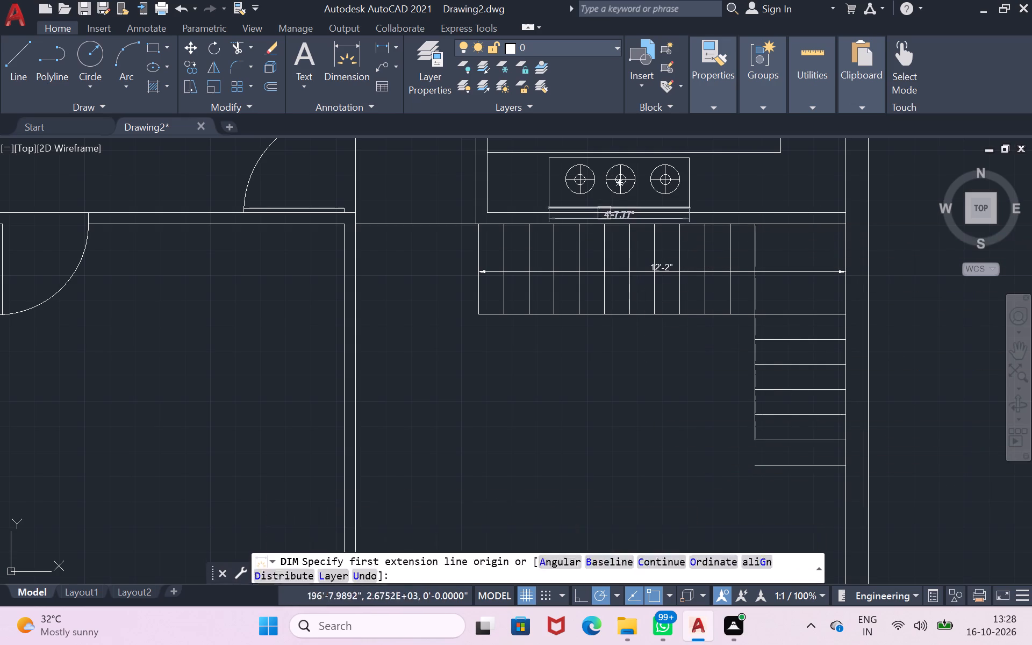
{"action": "left_click", "coordinate": [841, 223]}
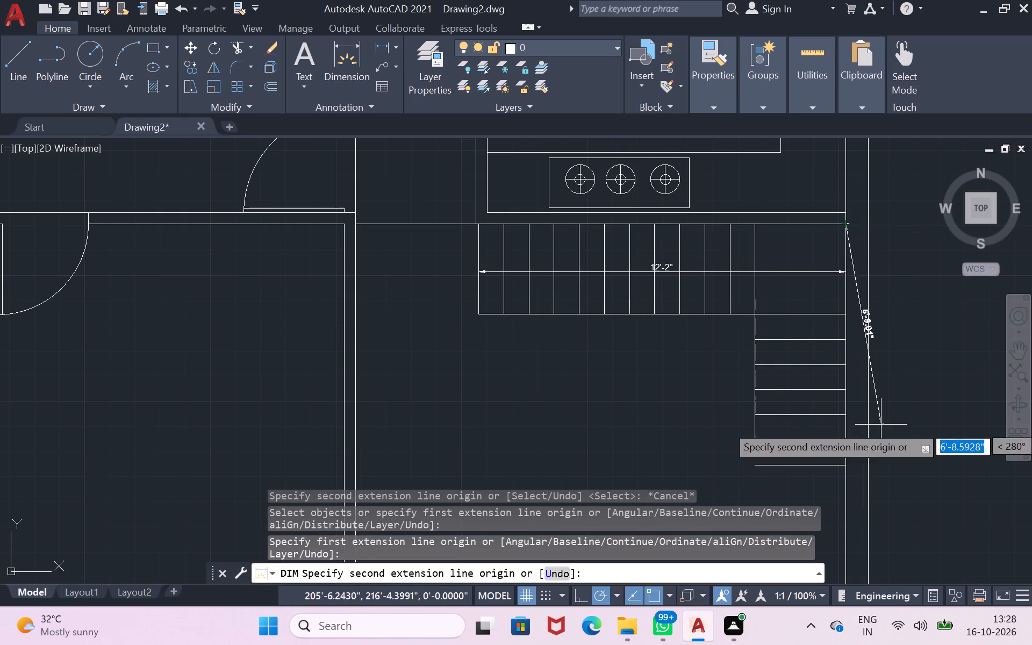
{"action": "left_click", "coordinate": [840, 467]}
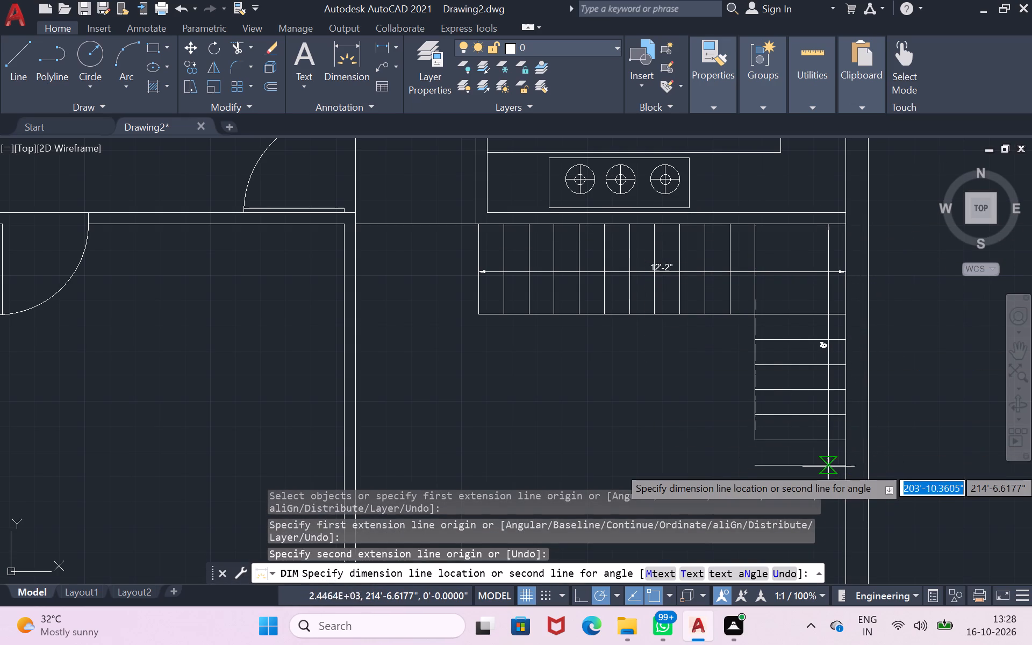
{"action": "left_click", "coordinate": [797, 465]}
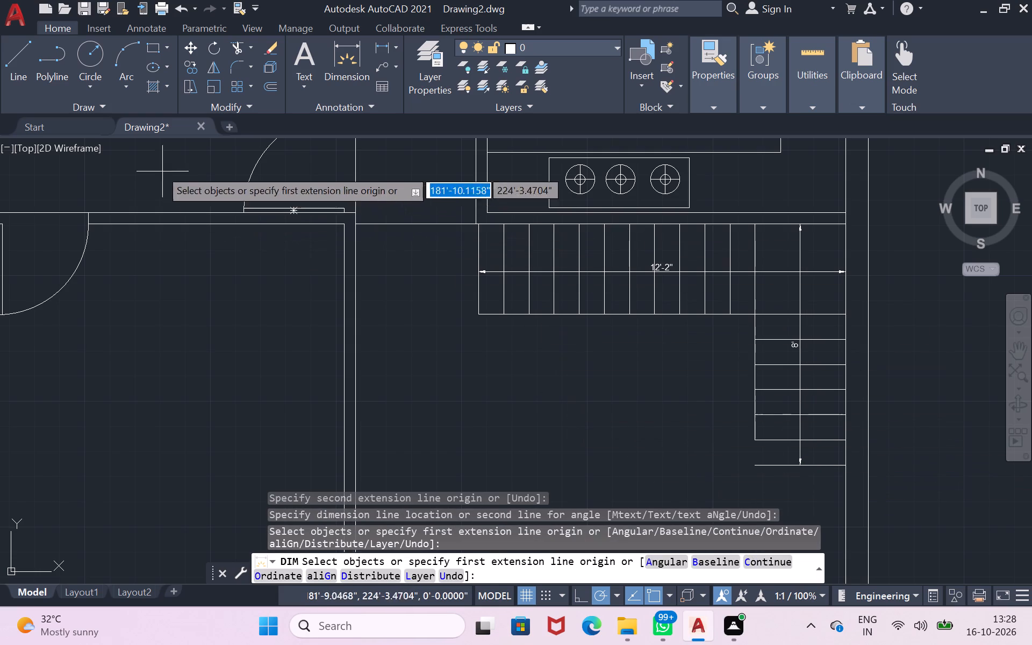
Draw a vertical line closing the open inner side of the added tread, down to the lowest tread line's end.
{"action": "left_click", "coordinate": [8, 62]}
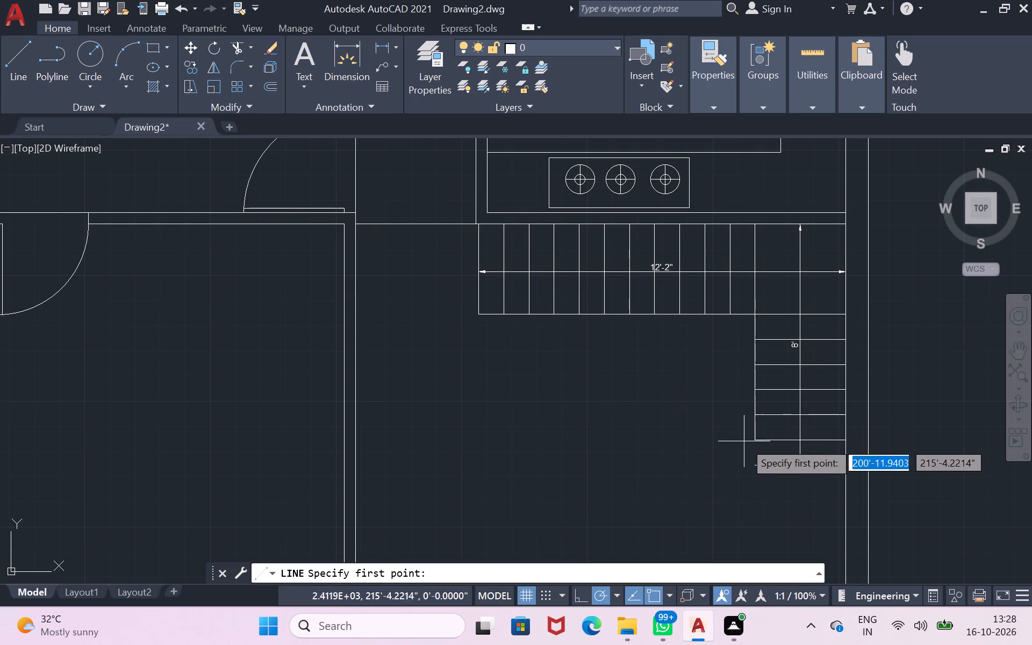
{"action": "left_click", "coordinate": [754, 438]}
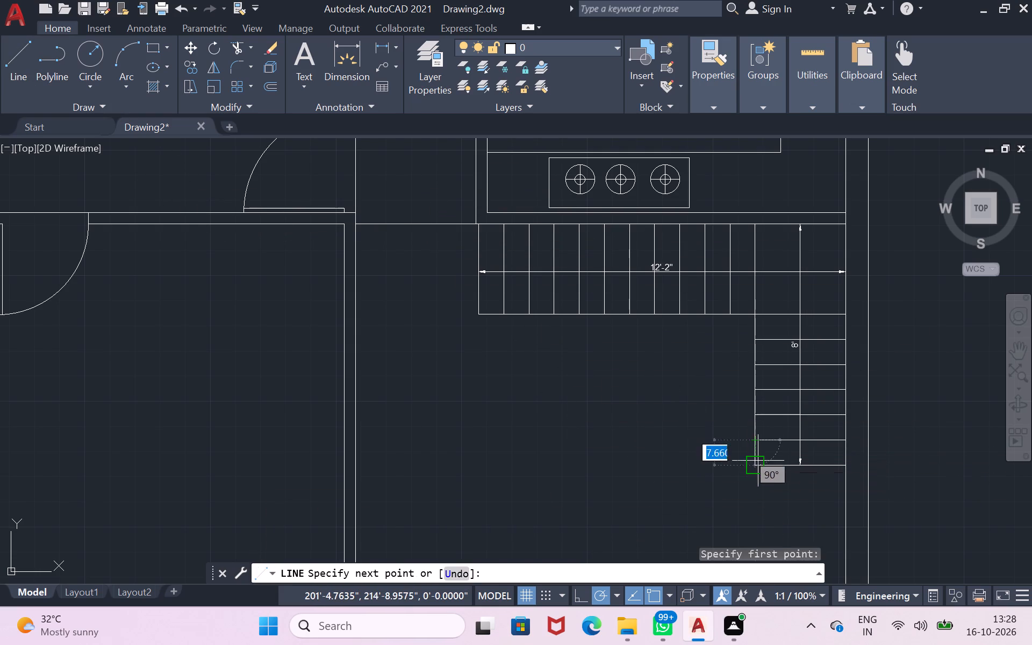
{"action": "left_click", "coordinate": [758, 467]}
{"action": "key", "text": "Return"}
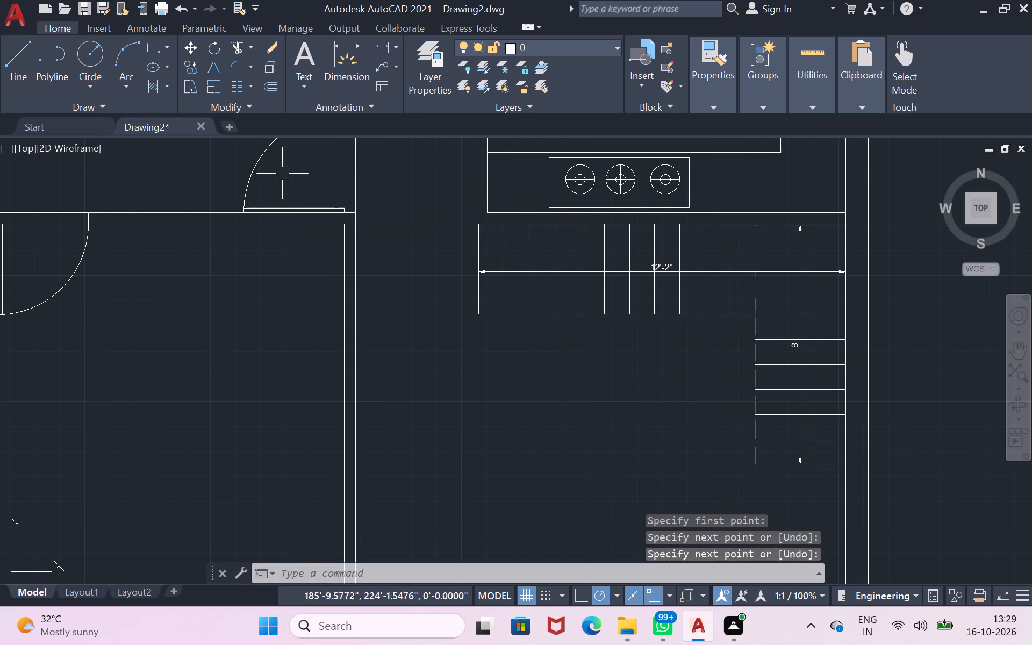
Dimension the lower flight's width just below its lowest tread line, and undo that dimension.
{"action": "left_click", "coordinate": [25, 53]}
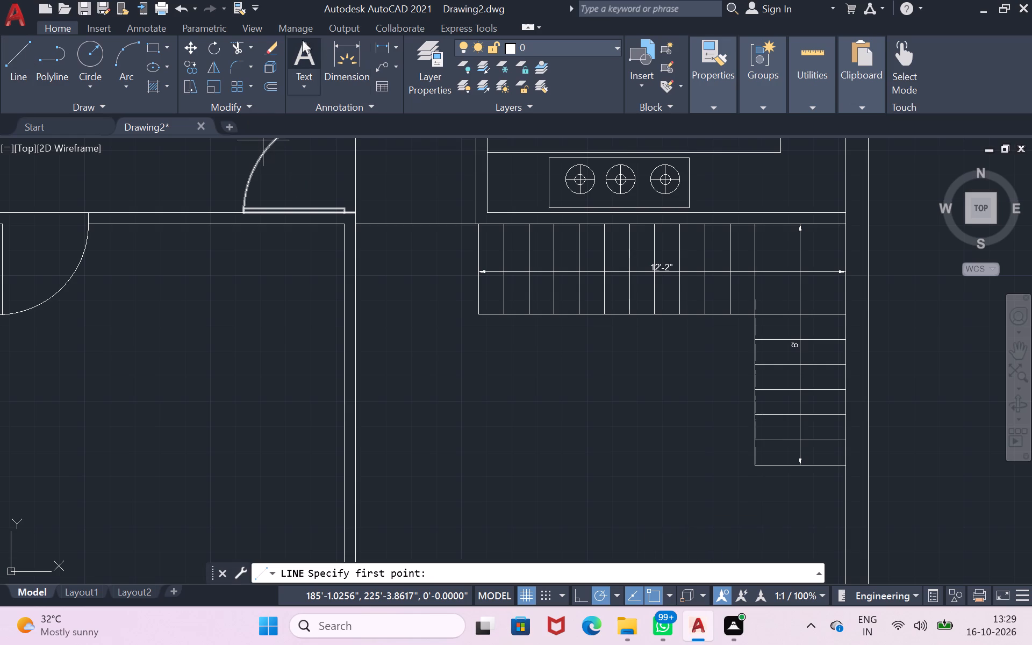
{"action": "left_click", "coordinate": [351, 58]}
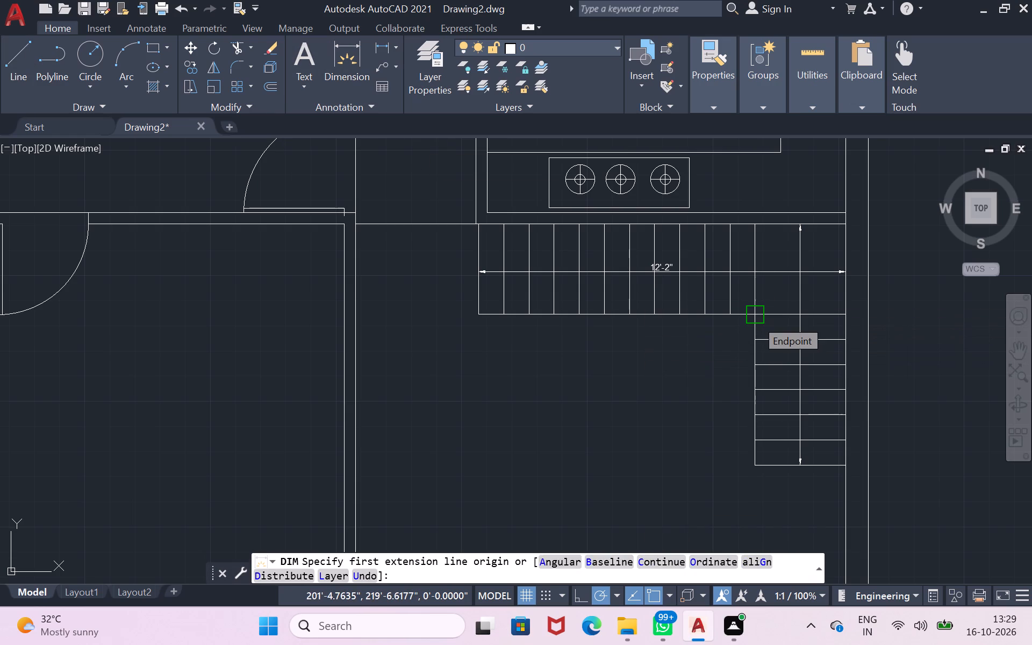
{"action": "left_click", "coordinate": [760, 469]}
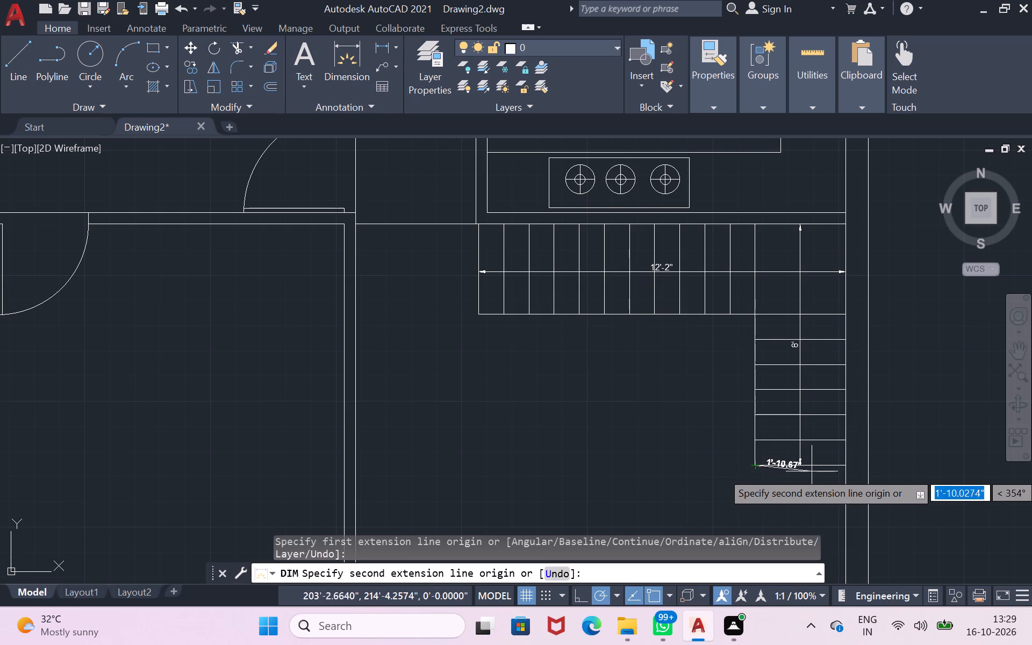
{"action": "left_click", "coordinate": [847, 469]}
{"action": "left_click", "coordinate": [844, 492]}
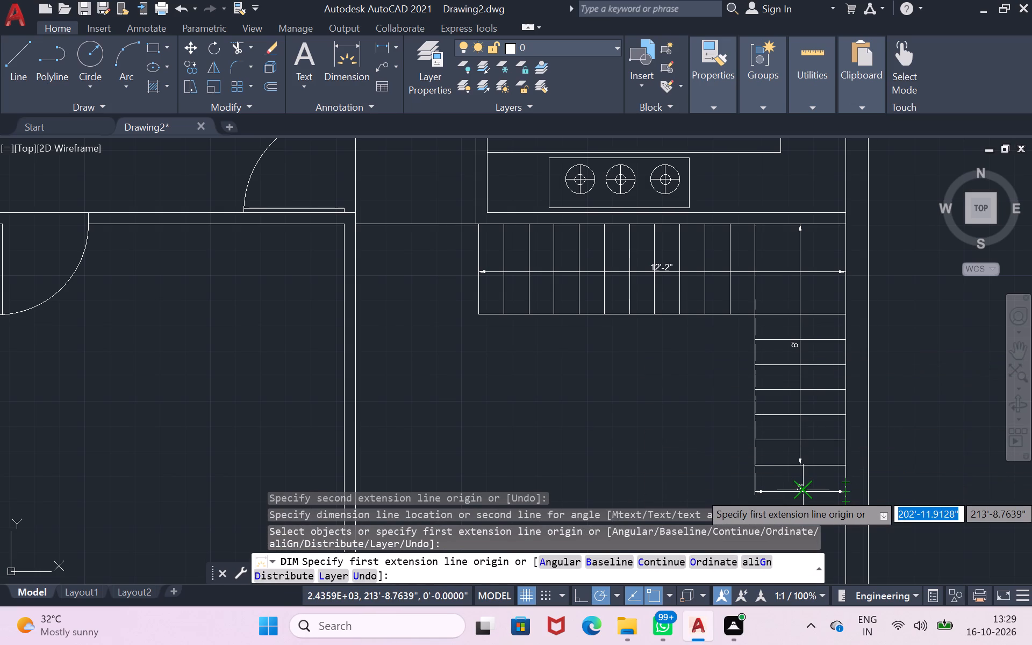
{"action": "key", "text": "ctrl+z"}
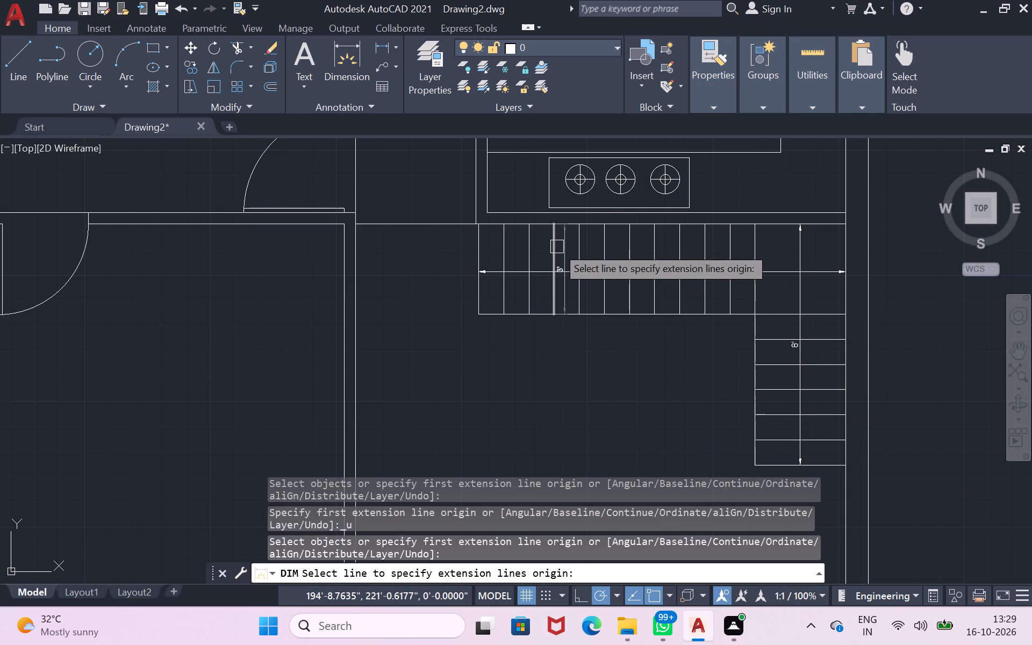
Dimension the stair width along the landing's inner edge, from the kitchen wall to the upper flight's bottom line, placing it inside the landing.
{"action": "left_click", "coordinate": [754, 230]}
{"action": "left_click", "coordinate": [759, 319]}
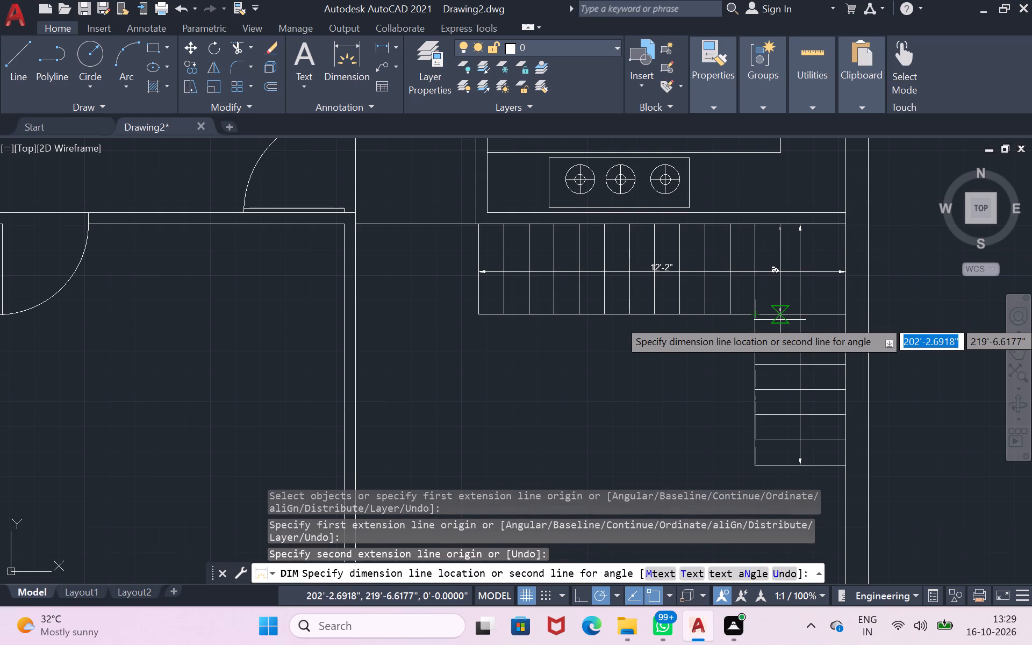
{"action": "left_click", "coordinate": [772, 321]}
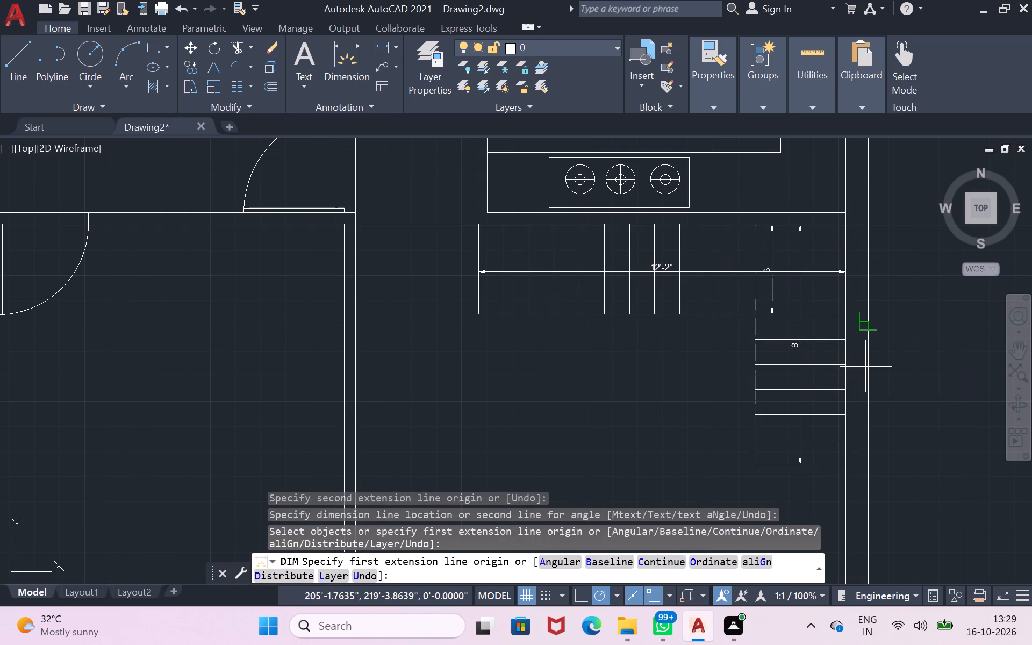
{"action": "key", "text": "Return"}
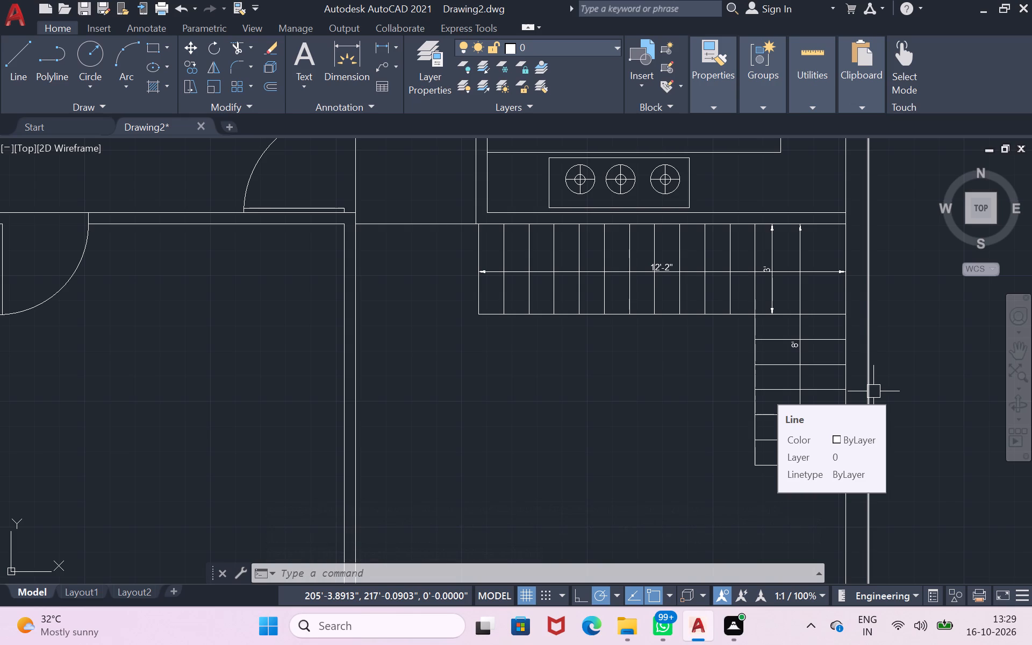
{"action": "key", "text": "Escape"}
Hatch the open floor around the L-shaped staircase with the ANGLE pattern at scale 1.7.
{"action": "key", "text": "h"}
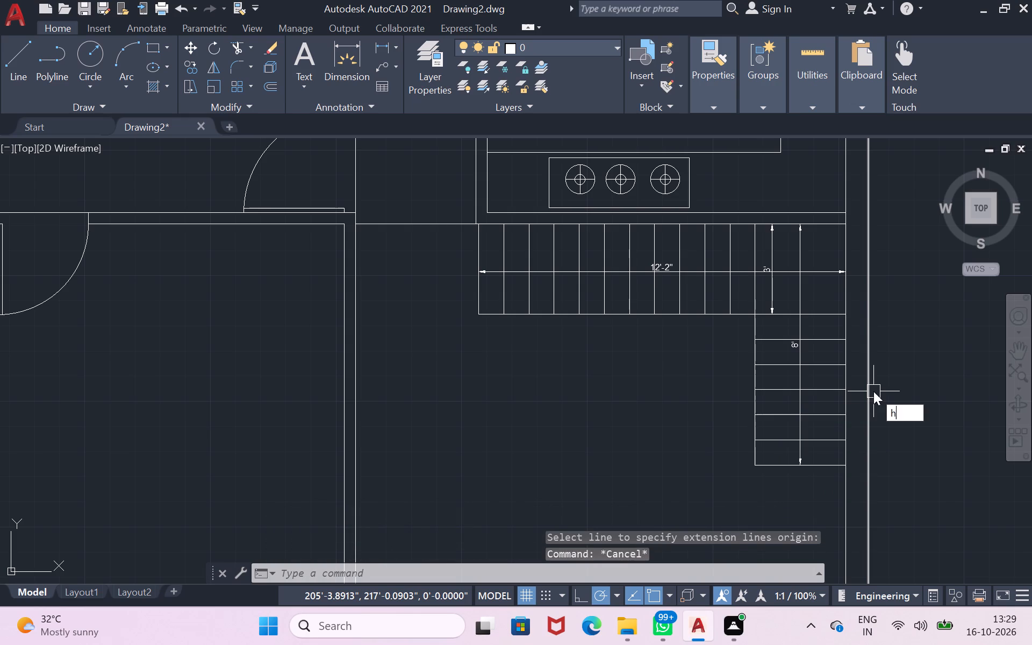
{"action": "key", "text": "Return"}
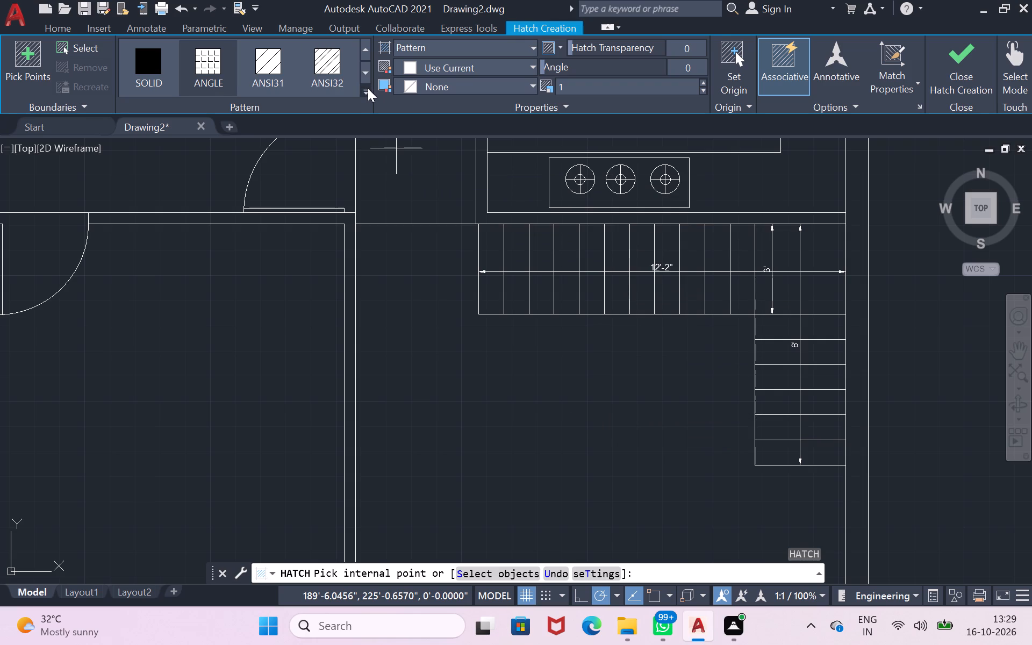
{"action": "left_click", "coordinate": [212, 50]}
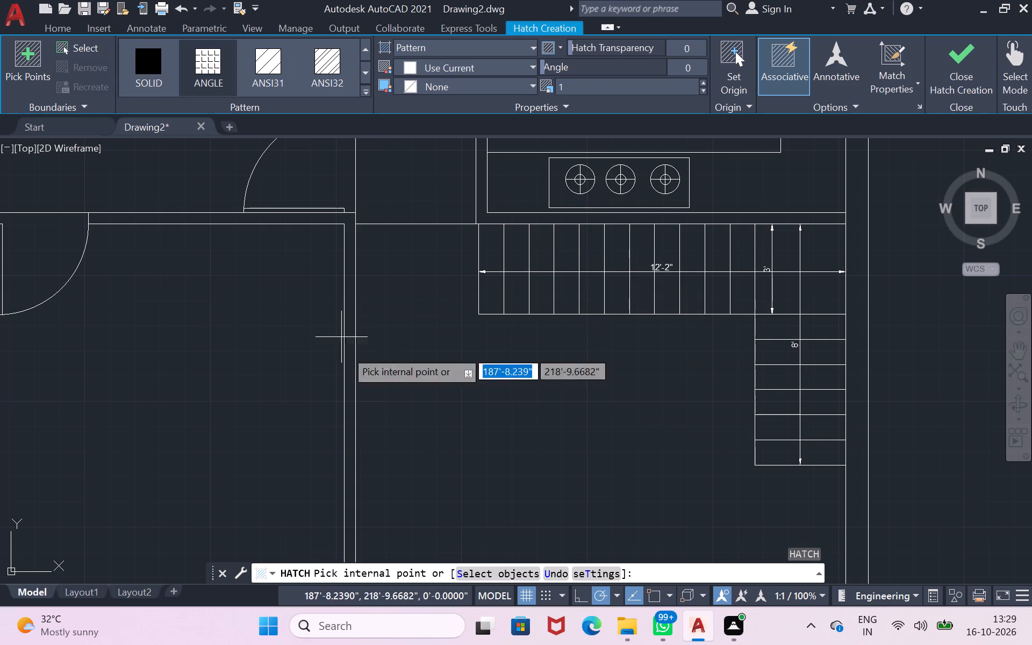
{"action": "left_click", "coordinate": [411, 411]}
{"action": "scroll", "coordinate": [420, 406], "scroll_direction": "down", "scroll_amount": 2}
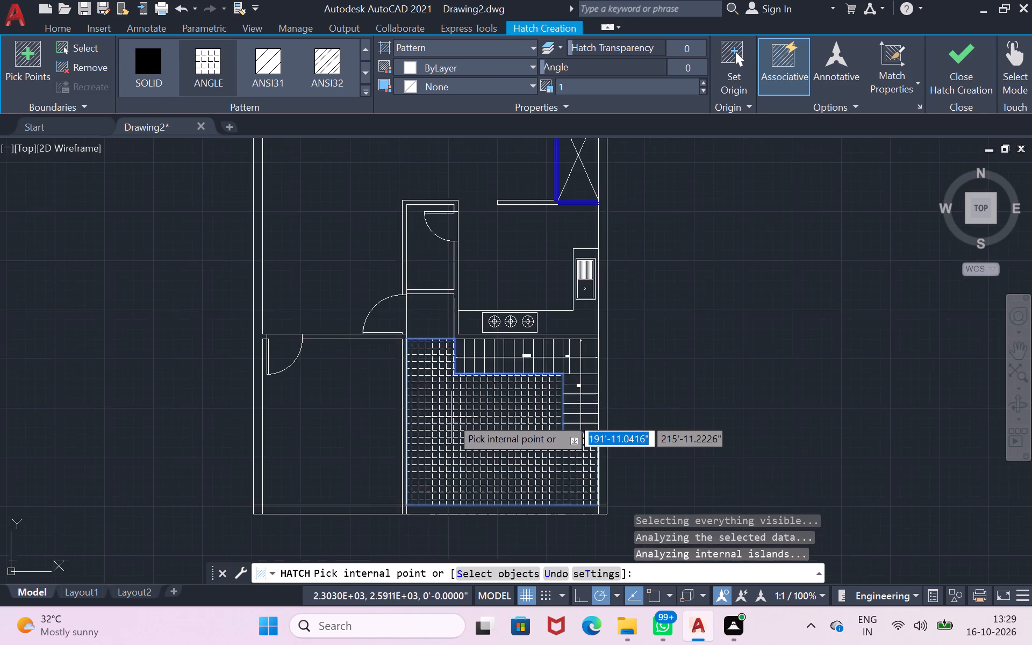
{"action": "scroll", "coordinate": [451, 417], "scroll_direction": "down", "scroll_amount": 1}
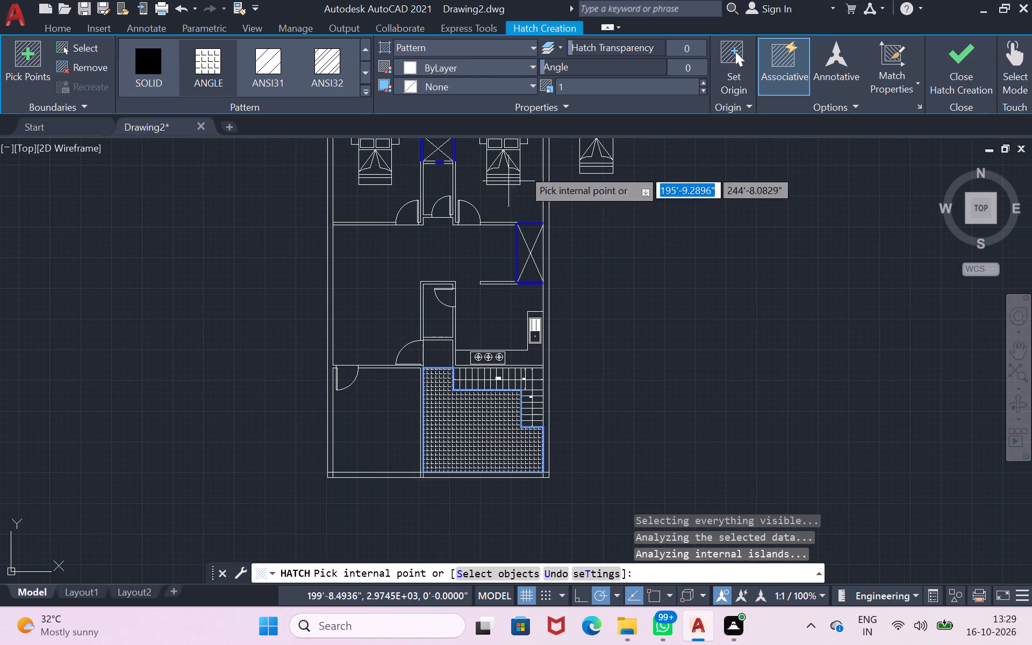
{"action": "left_click", "coordinate": [703, 82]}
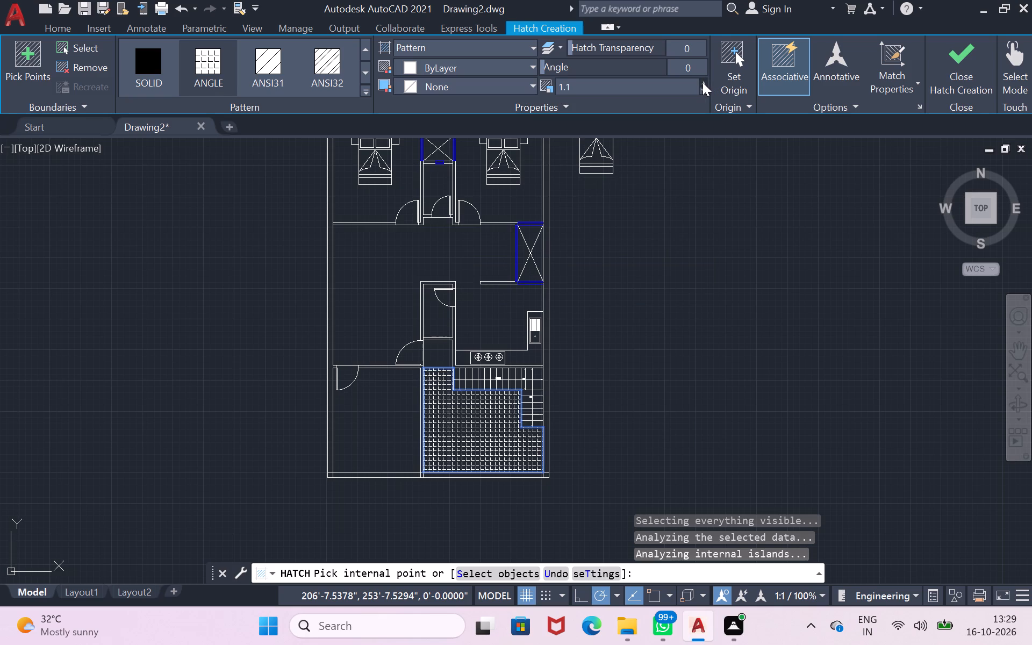
{"action": "triple_click", "coordinate": [703, 82]}
{"action": "triple_click", "coordinate": [703, 82]}
{"action": "triple_click", "coordinate": [703, 82]}
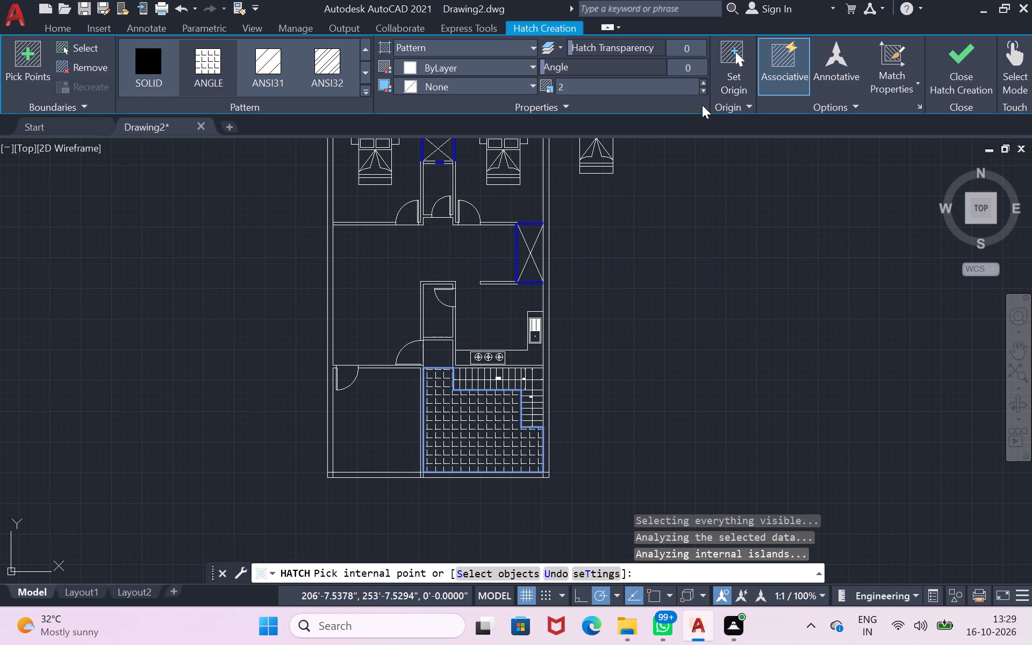
{"action": "double_click", "coordinate": [700, 87]}
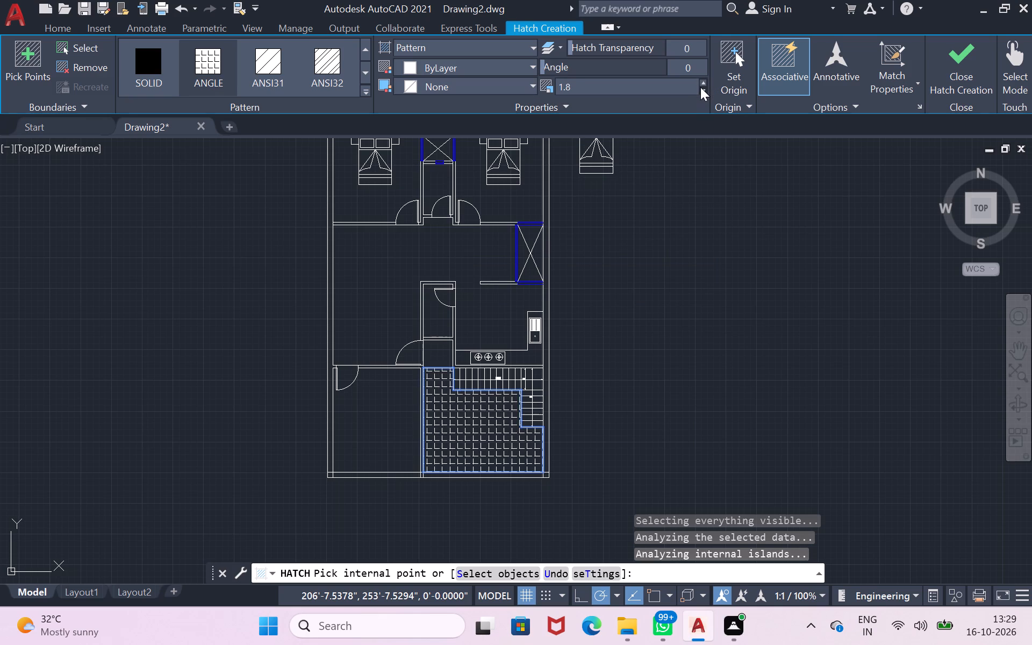
{"action": "left_click", "coordinate": [700, 87]}
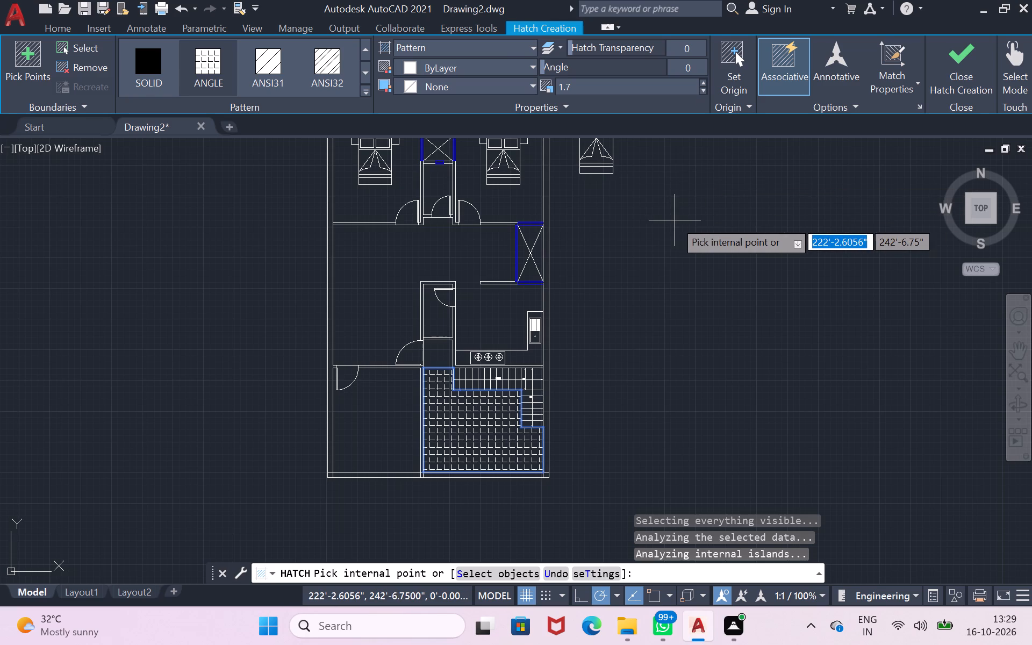
{"action": "key", "text": "Return"}
Rotate the spare bed outside the plan's upper right corner by 180°.
{"action": "scroll", "coordinate": [675, 228], "scroll_direction": "down", "scroll_amount": 1}
{"action": "scroll", "coordinate": [487, 329], "scroll_direction": "up", "scroll_amount": 2}
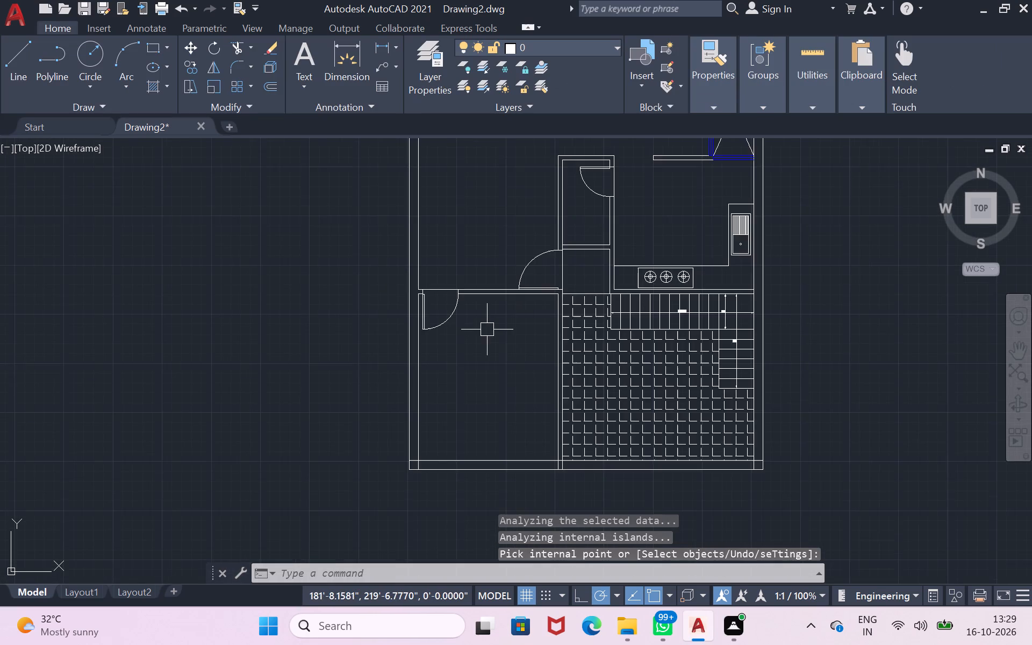
{"action": "scroll", "coordinate": [501, 315], "scroll_direction": "down", "scroll_amount": 2}
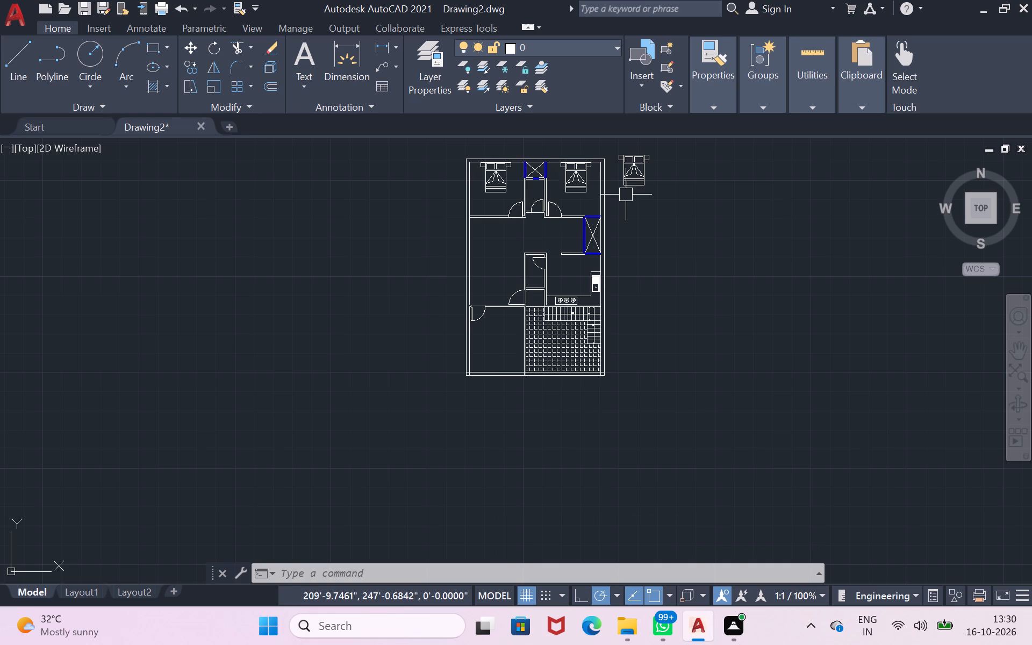
{"action": "scroll", "coordinate": [626, 195], "scroll_direction": "down", "scroll_amount": 1}
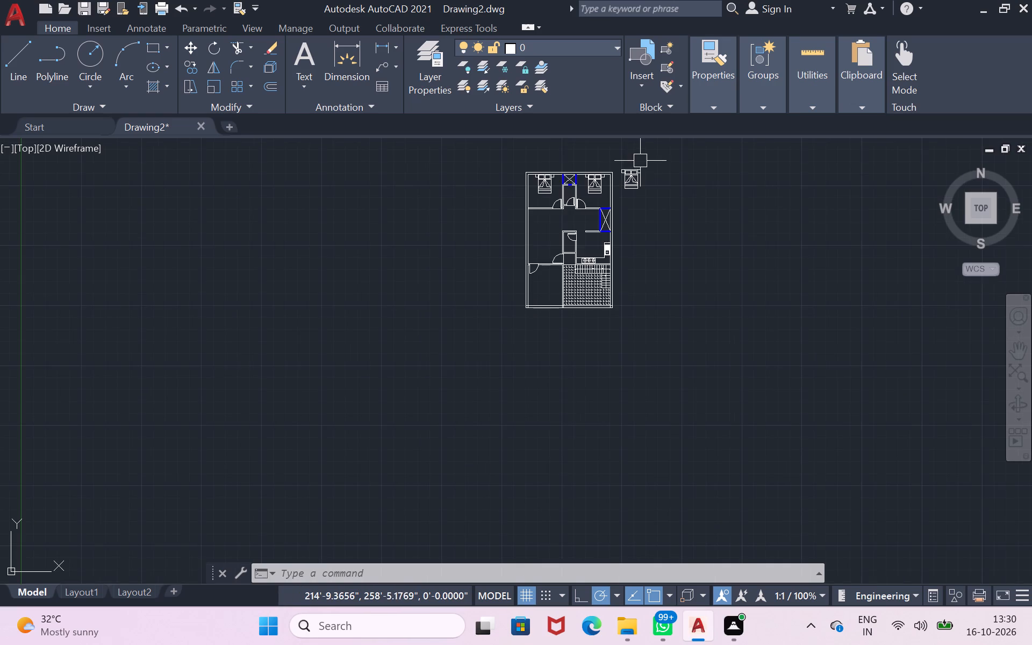
{"action": "scroll", "coordinate": [640, 161], "scroll_direction": "up", "scroll_amount": 1}
{"action": "left_click_drag", "start_coordinate": [636, 161], "coordinate": [658, 185]}
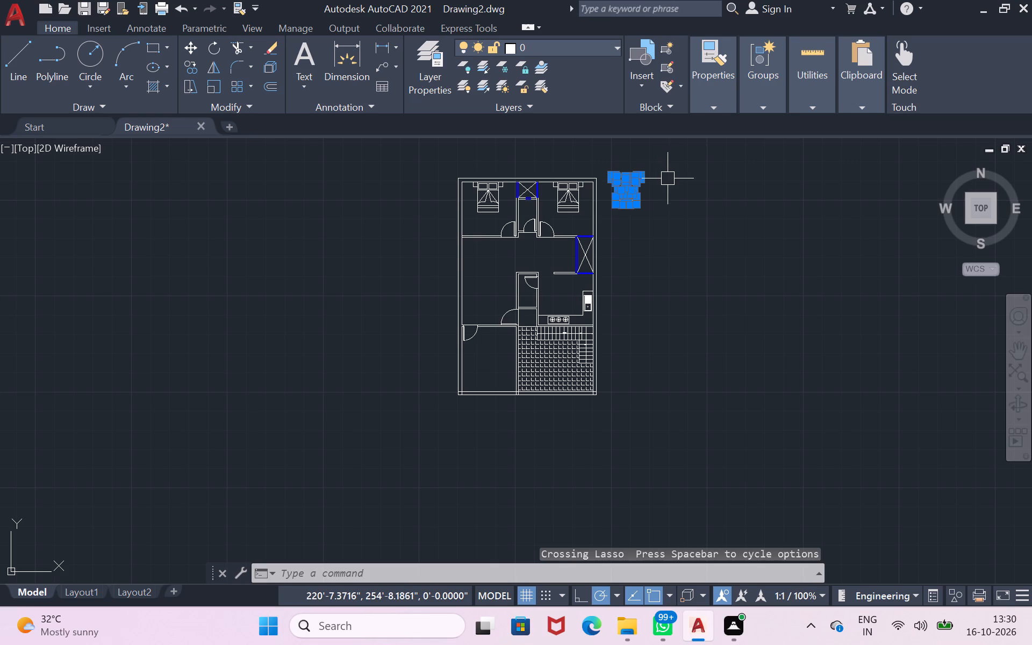
{"action": "type", "text": "ro"}
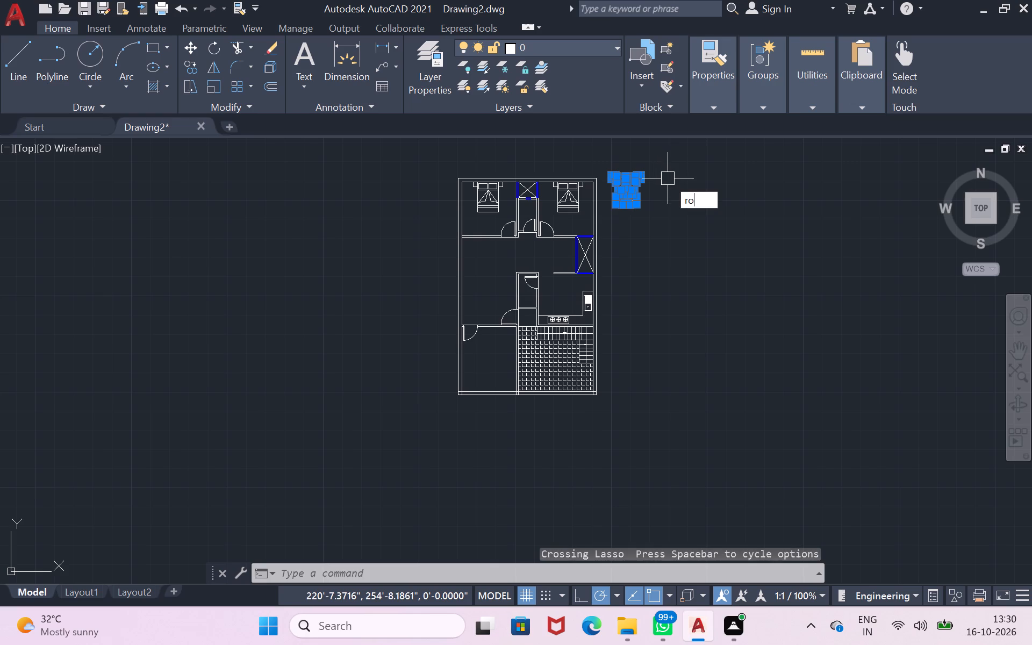
{"action": "key", "text": "Return"}
{"action": "left_click", "coordinate": [668, 178]}
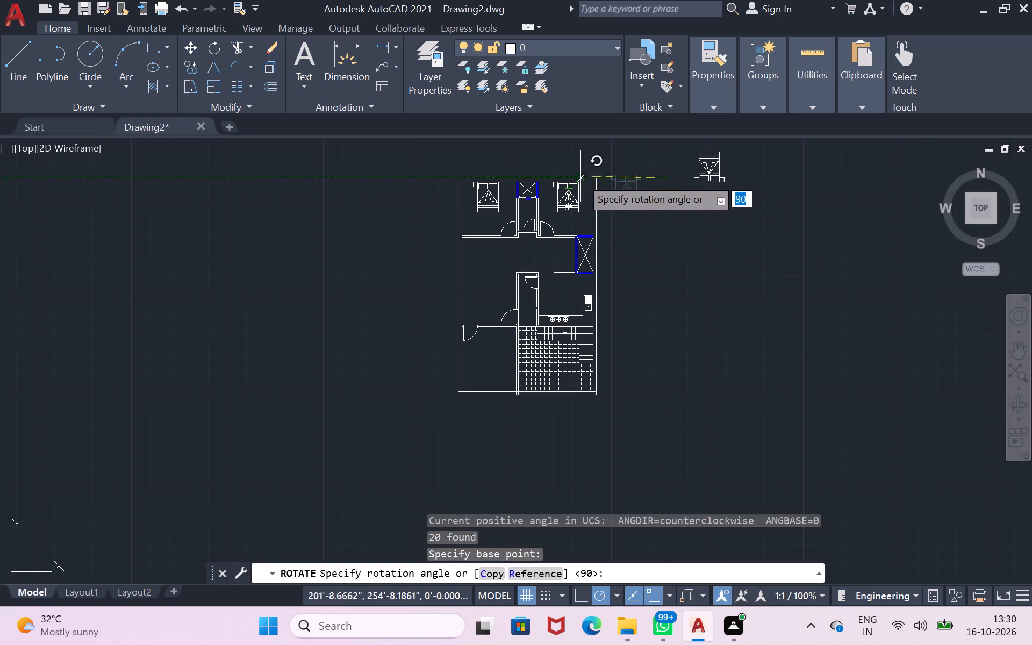
{"action": "scroll", "coordinate": [580, 180], "scroll_direction": "up", "scroll_amount": 1}
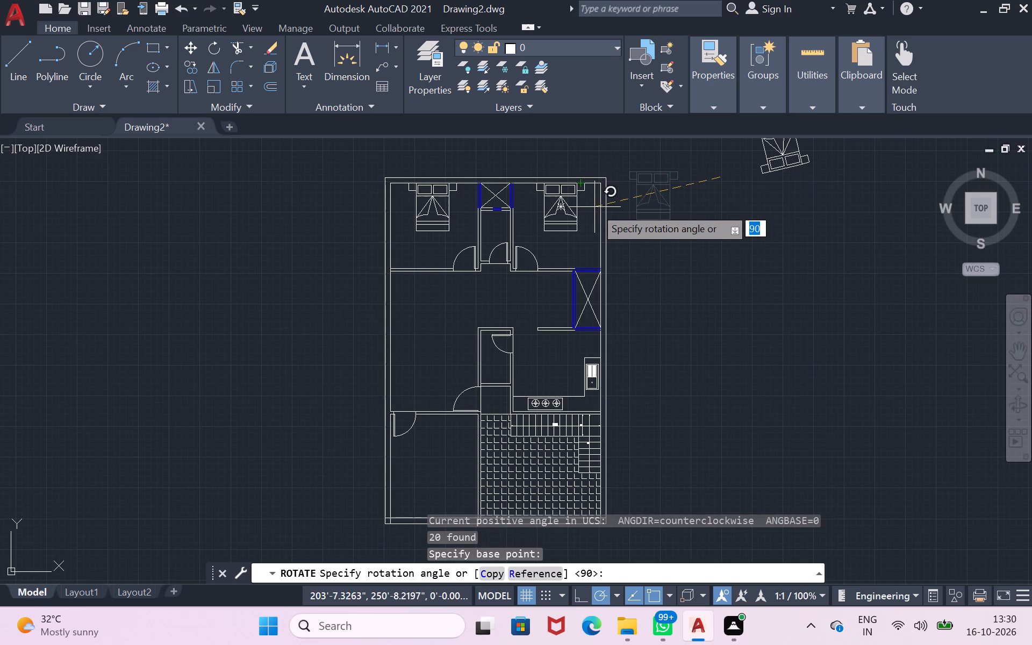
{"action": "scroll", "coordinate": [617, 154], "scroll_direction": "up", "scroll_amount": 3}
{"action": "scroll", "coordinate": [617, 154], "scroll_direction": "down", "scroll_amount": 2}
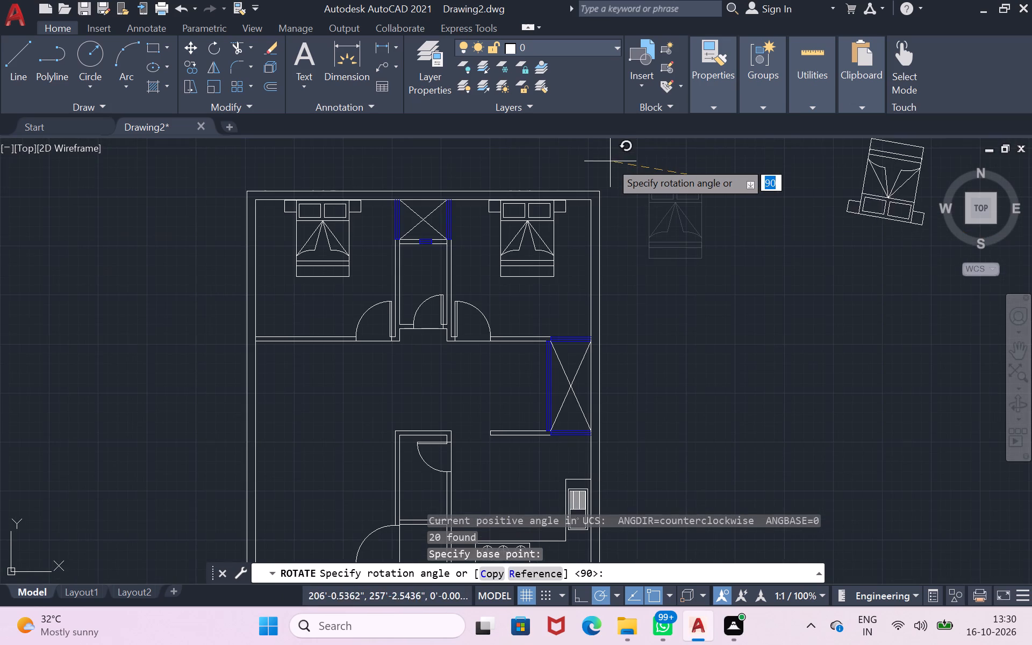
{"action": "left_click", "coordinate": [613, 195]}
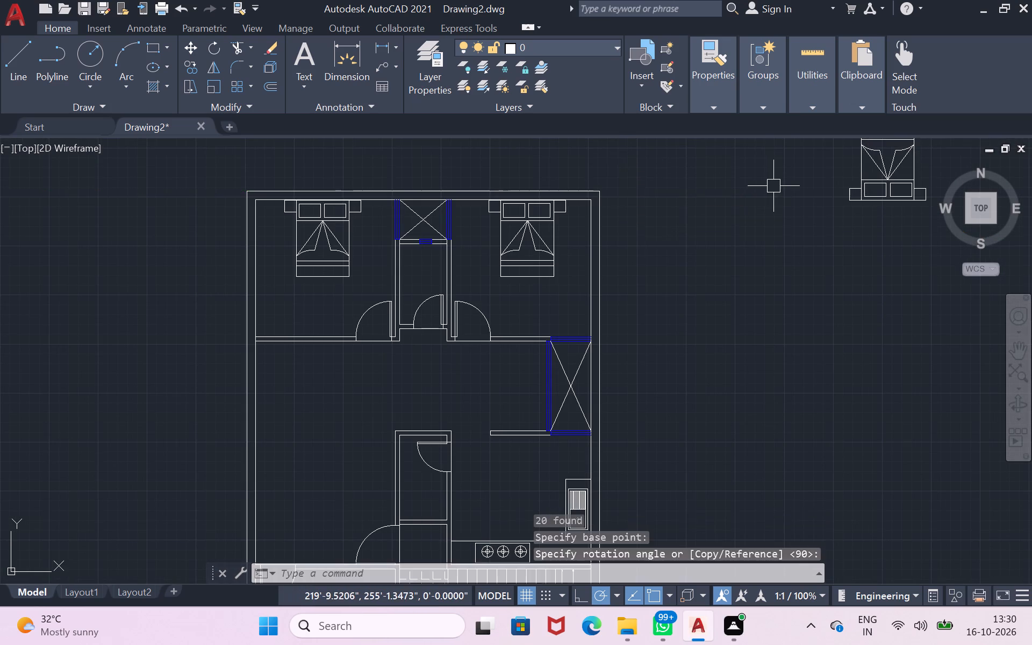
Move the spare bed to the empty area left of the plan, level with the lower-left room.
{"action": "scroll", "coordinate": [777, 190], "scroll_direction": "down", "scroll_amount": 1}
{"action": "left_click", "coordinate": [876, 144]}
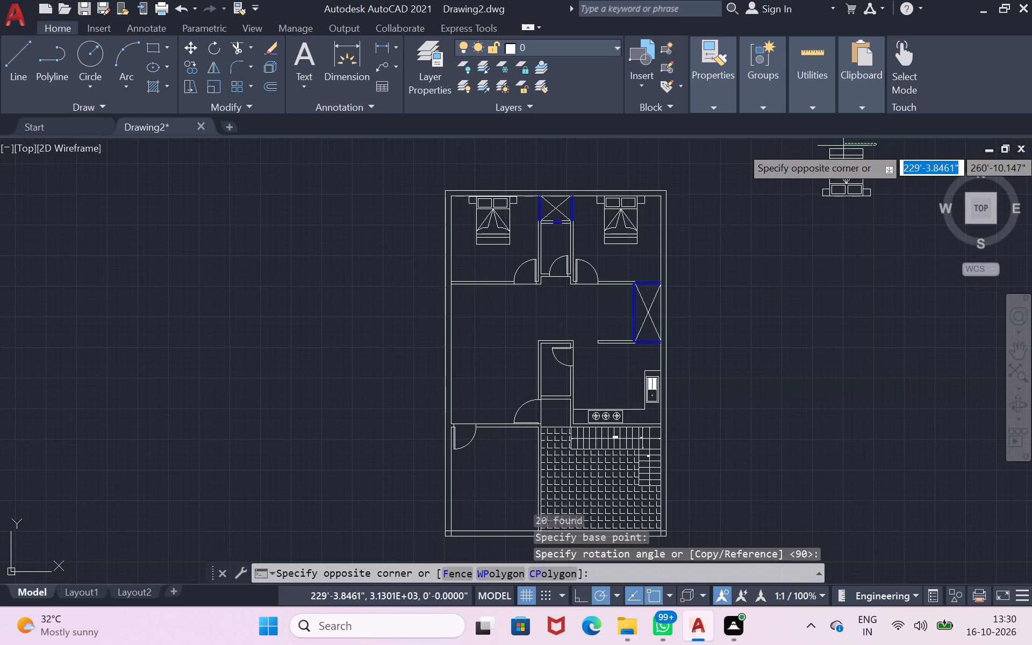
{"action": "left_click", "coordinate": [811, 201]}
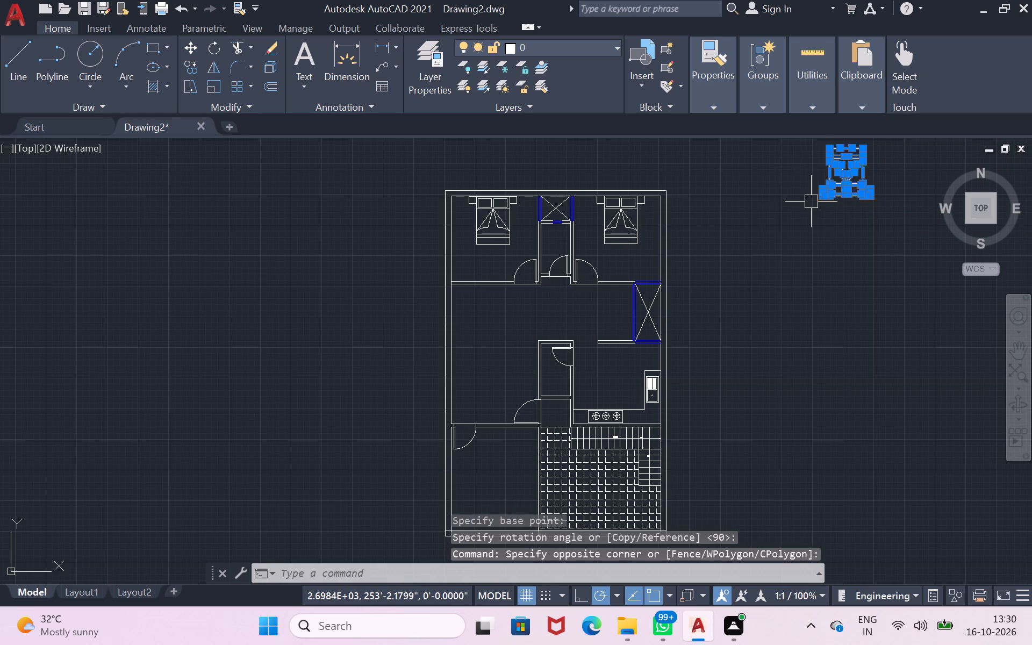
{"action": "key", "text": "m"}
{"action": "key", "text": "Return"}
{"action": "left_click", "coordinate": [811, 202]}
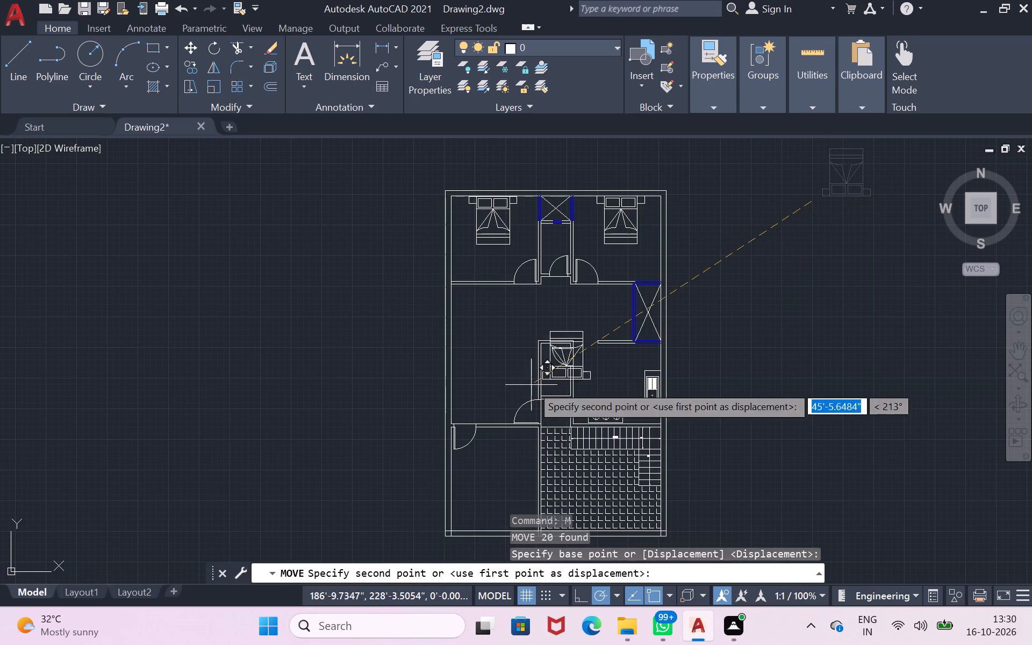
{"action": "scroll", "coordinate": [286, 485], "scroll_direction": "down", "scroll_amount": 1}
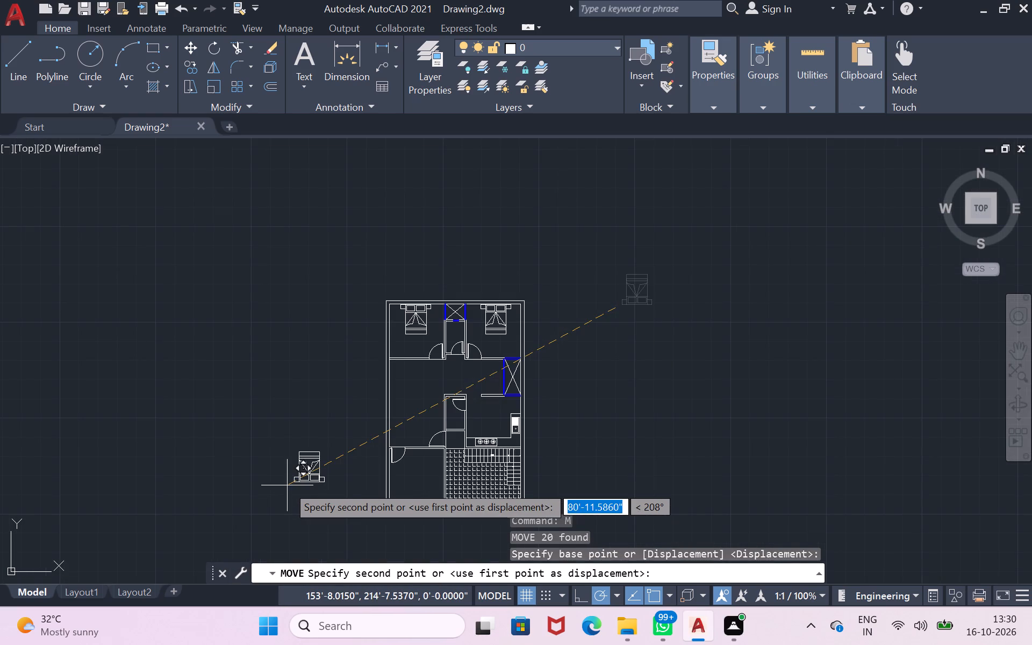
{"action": "scroll", "coordinate": [287, 485], "scroll_direction": "up", "scroll_amount": 2}
{"action": "left_click", "coordinate": [284, 491]}
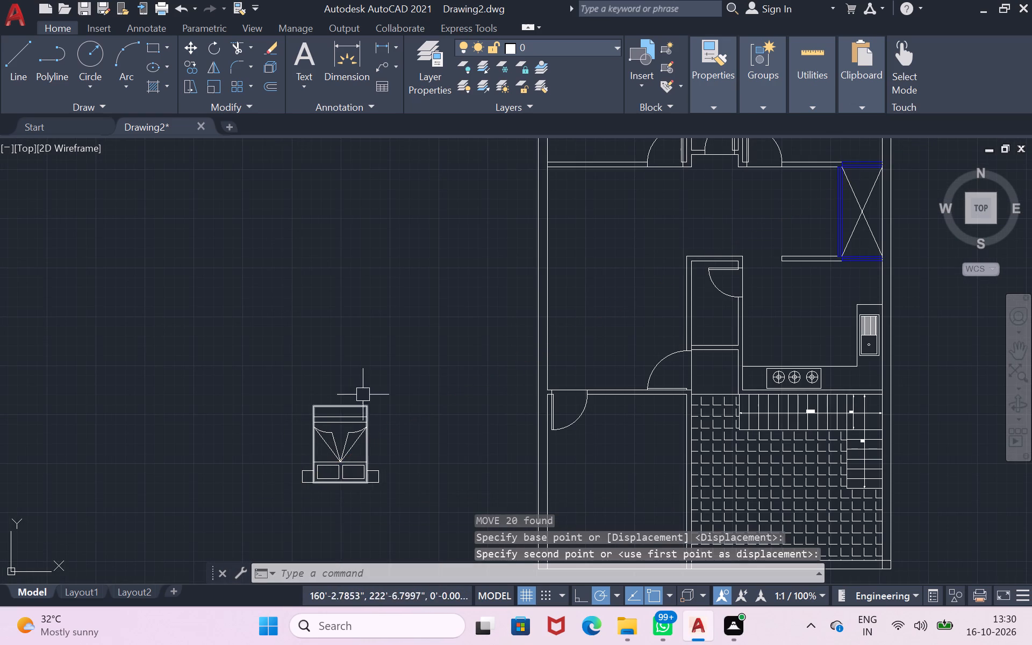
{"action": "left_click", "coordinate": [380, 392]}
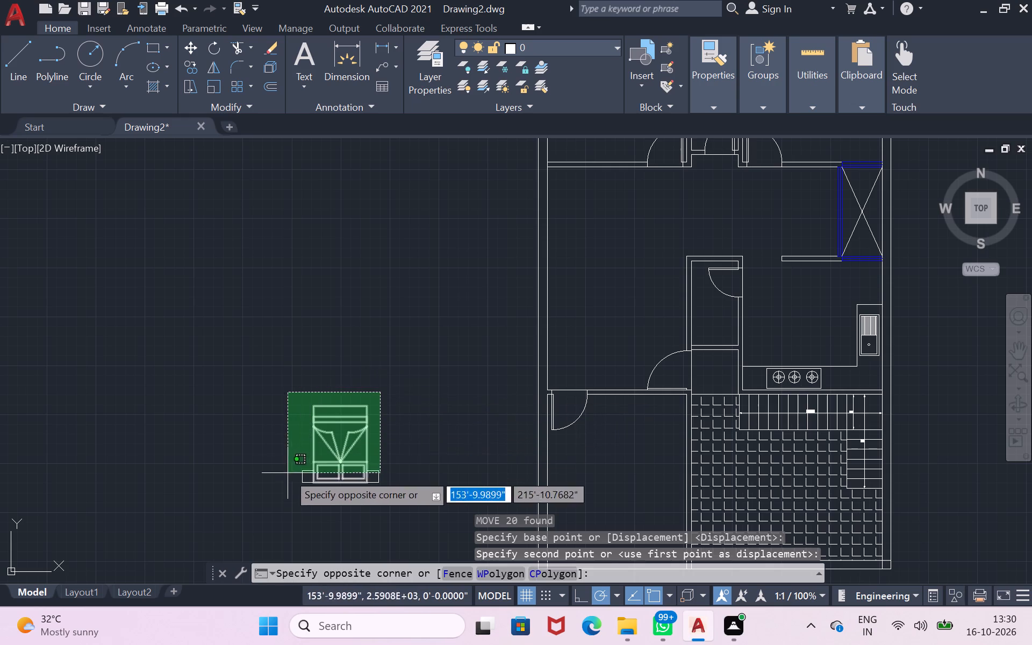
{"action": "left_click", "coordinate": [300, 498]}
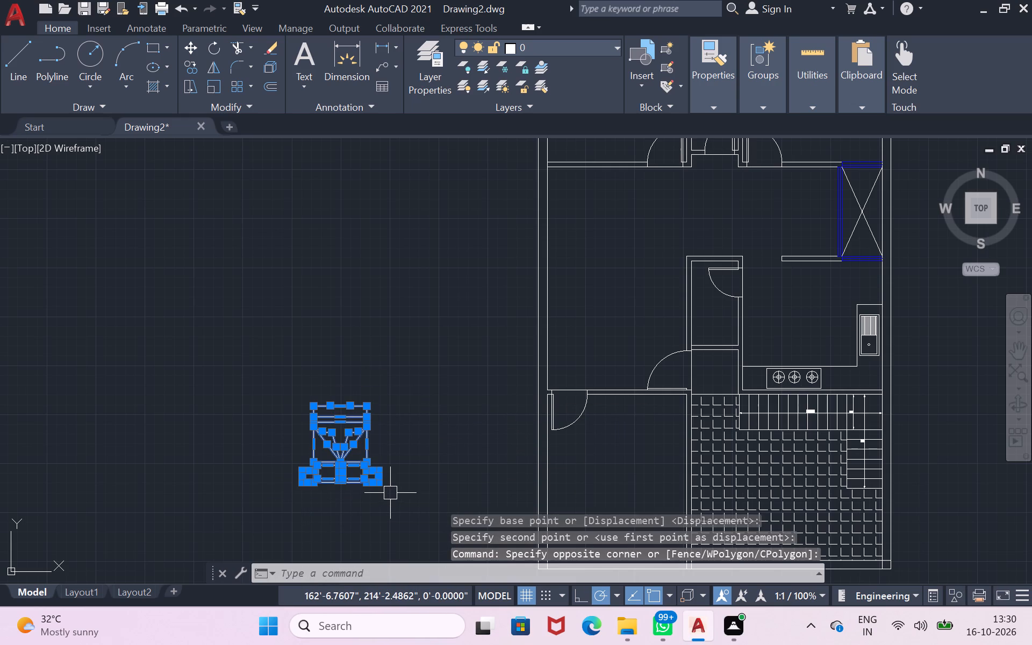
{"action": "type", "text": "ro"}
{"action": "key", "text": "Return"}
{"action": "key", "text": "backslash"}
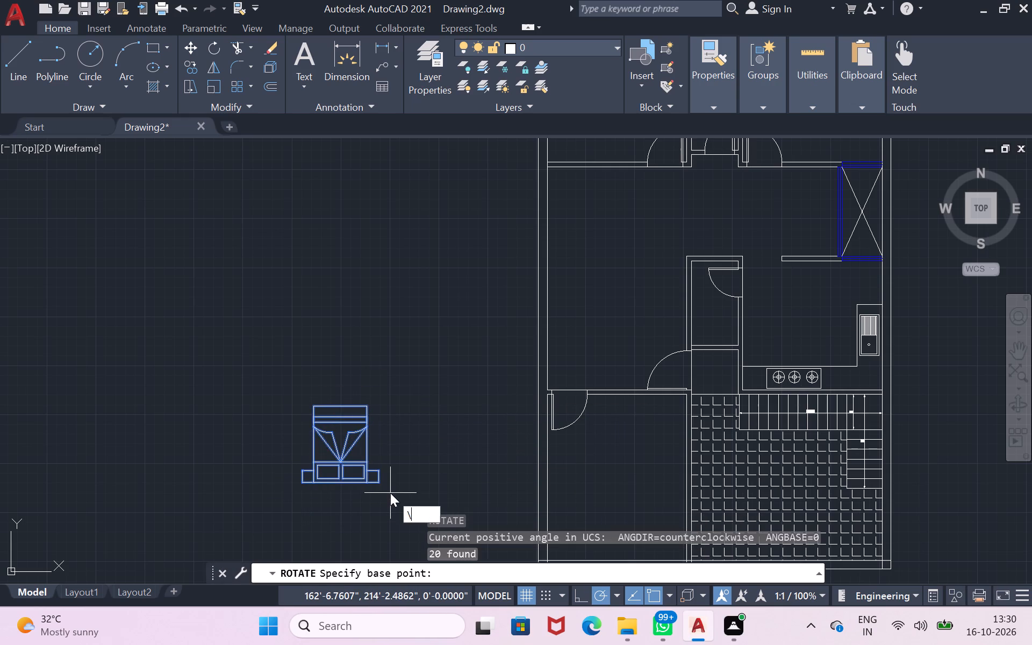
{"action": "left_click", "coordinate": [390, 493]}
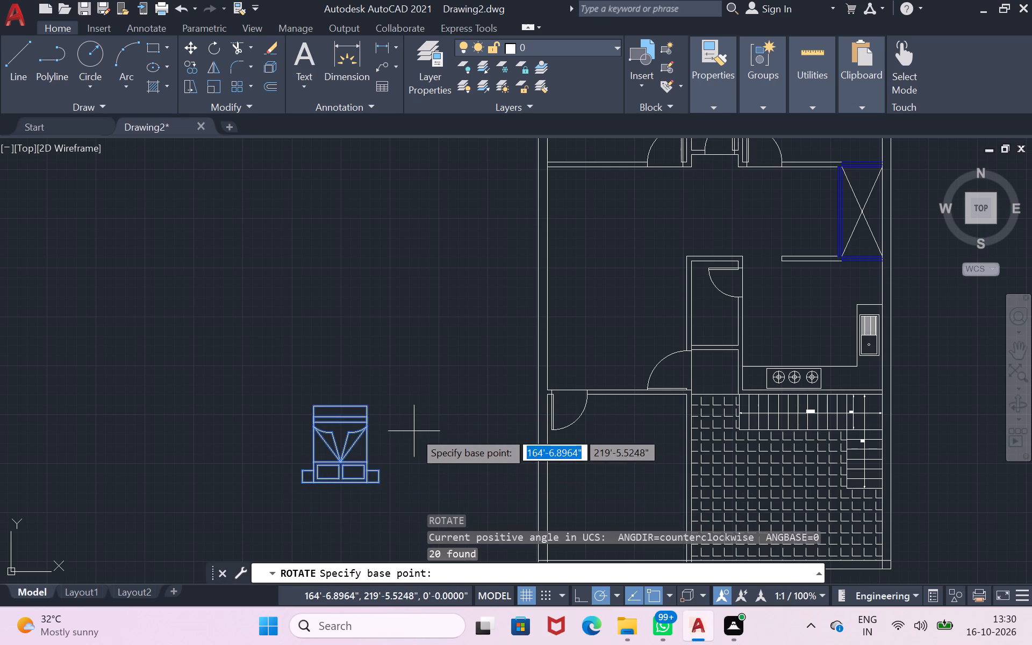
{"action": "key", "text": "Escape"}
Rotate the spare bed 90° counterclockwise so its pillows face the floor plan.
{"action": "left_click", "coordinate": [385, 393]}
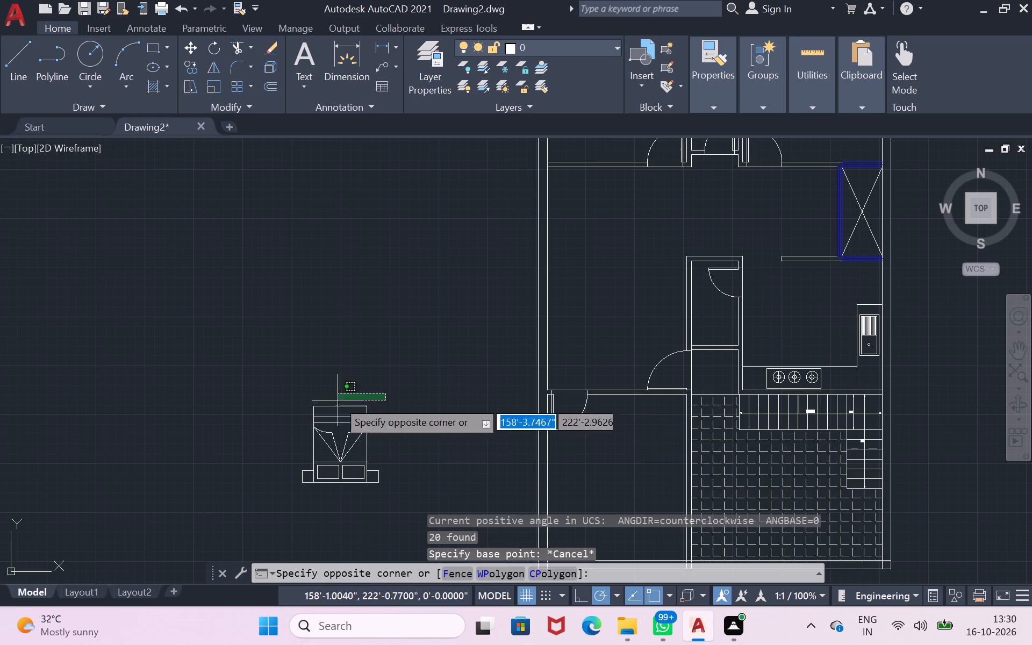
{"action": "left_click", "coordinate": [285, 495]}
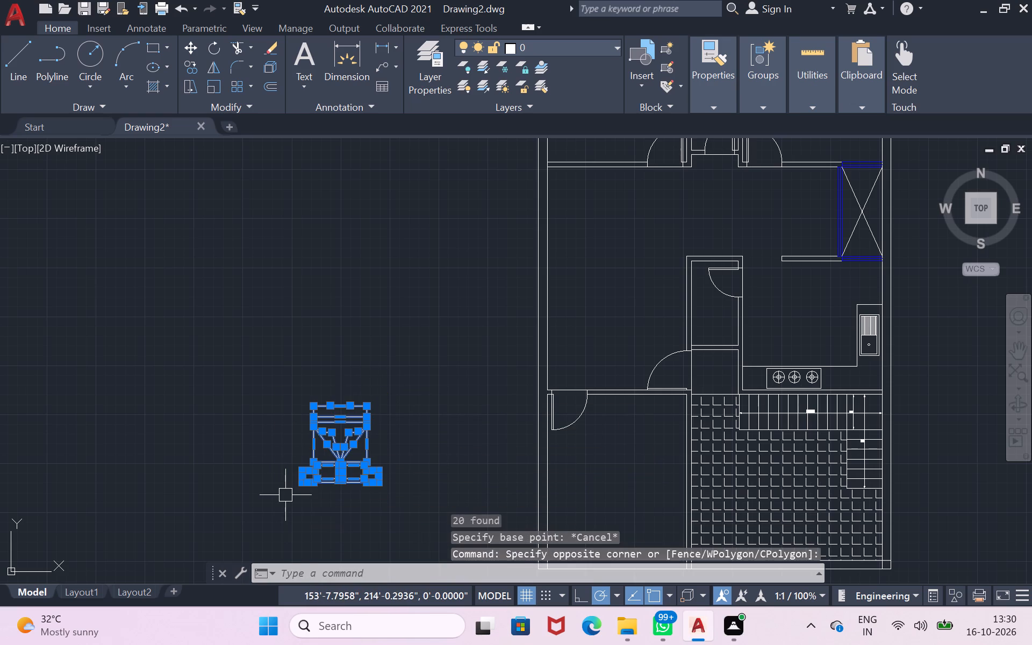
{"action": "type", "text": "ro"}
{"action": "key", "text": "Return"}
{"action": "left_click", "coordinate": [285, 495]}
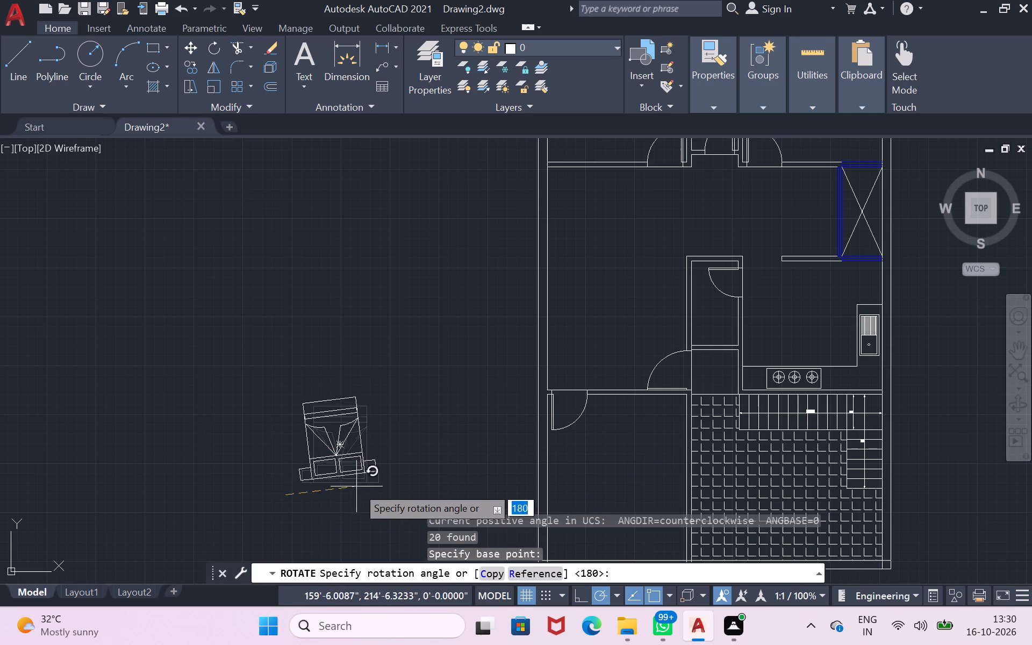
{"action": "left_click", "coordinate": [286, 432]}
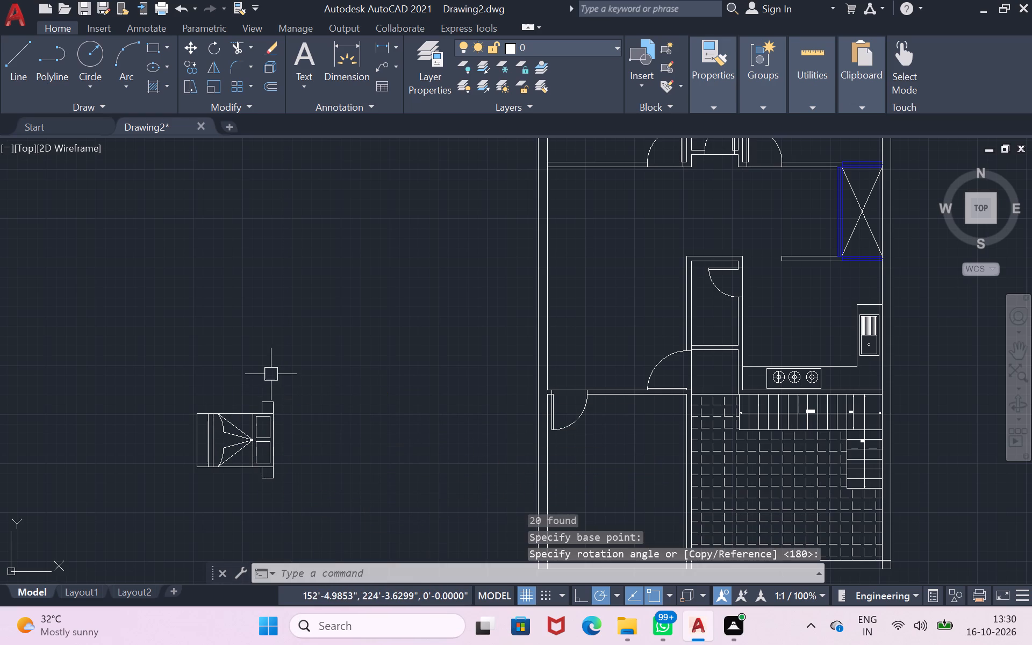
Move the spare bed into the lower-left room, with its pillows against the wall shared with the hatched staircase area.
{"action": "left_click_drag", "start_coordinate": [275, 389], "coordinate": [168, 400]}
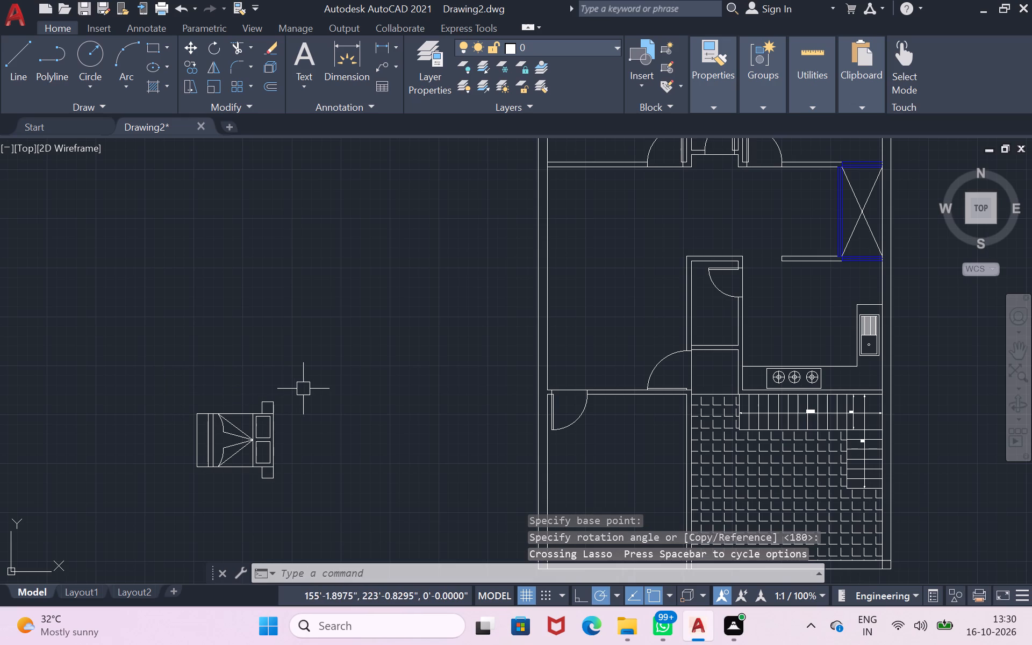
{"action": "left_click", "coordinate": [291, 397]}
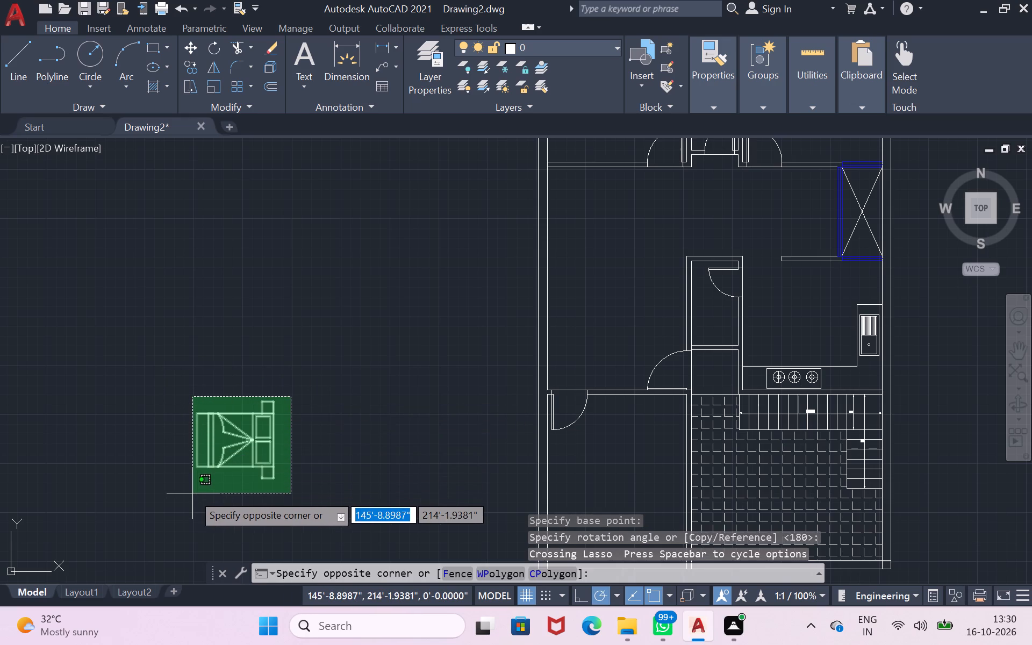
{"action": "left_click", "coordinate": [192, 493]}
{"action": "key", "text": "m"}
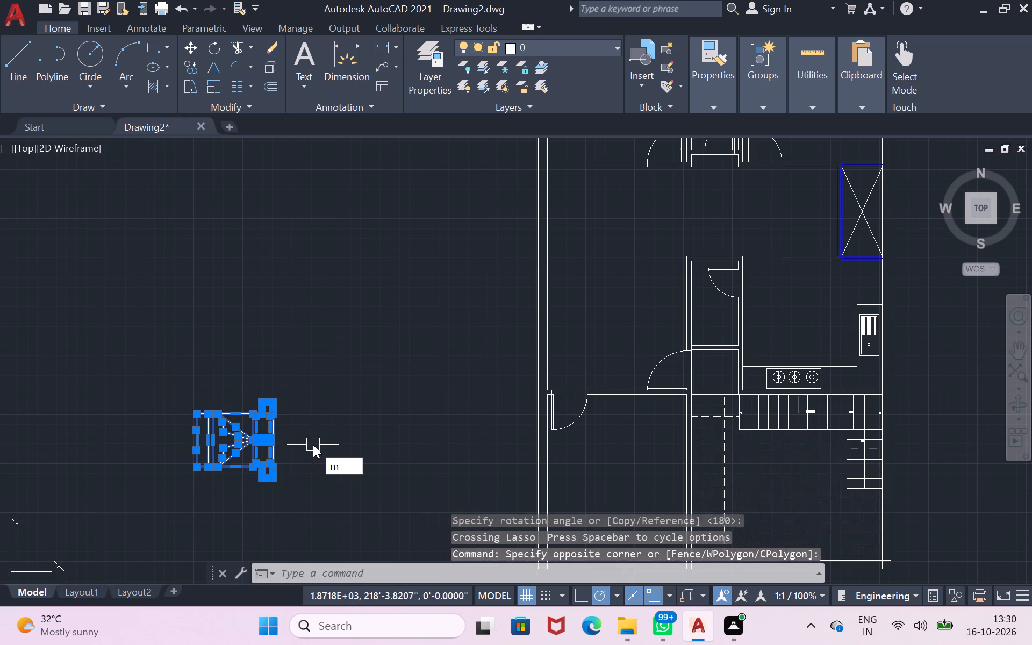
{"action": "key", "text": "Return"}
{"action": "left_click", "coordinate": [313, 445]}
{"action": "scroll", "coordinate": [674, 501], "scroll_direction": "down", "scroll_amount": 1}
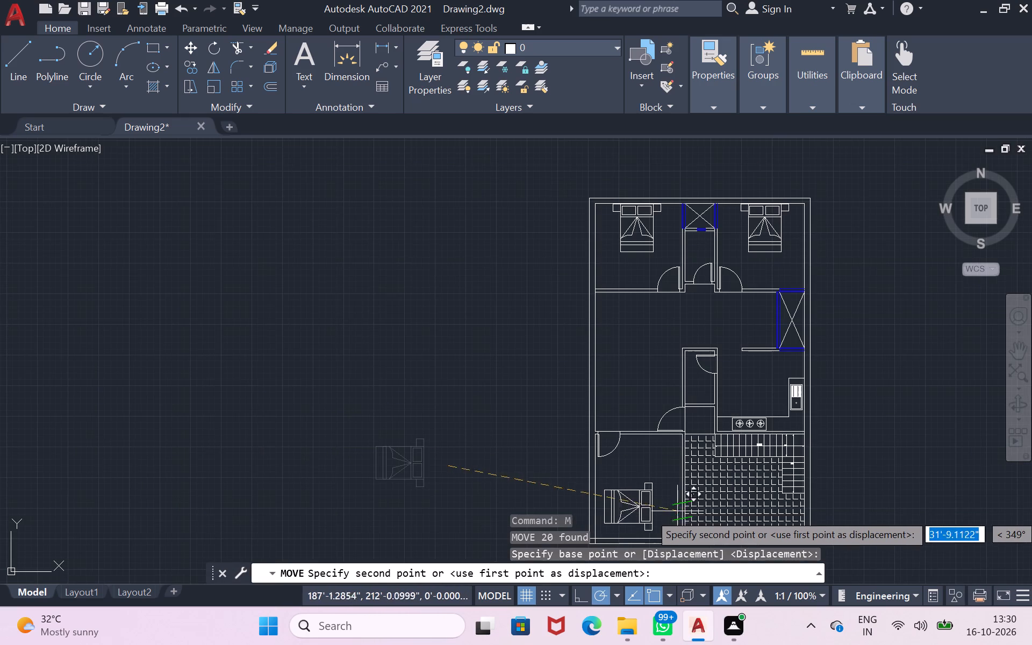
{"action": "scroll", "coordinate": [678, 513], "scroll_direction": "up", "scroll_amount": 2}
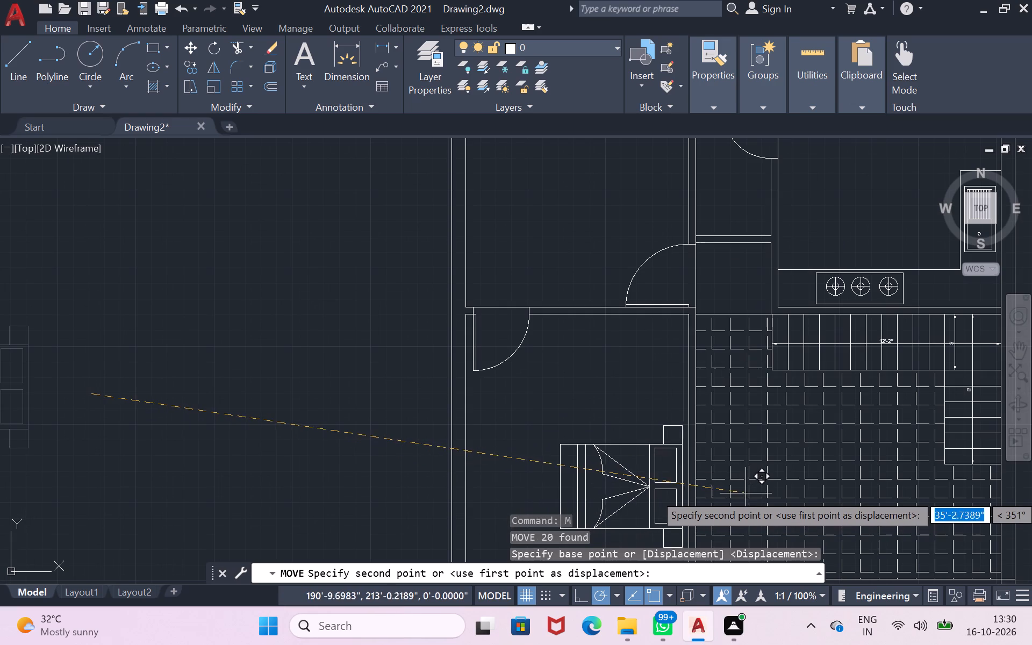
{"action": "left_click", "coordinate": [749, 489]}
{"action": "scroll", "coordinate": [751, 473], "scroll_direction": "down", "scroll_amount": 2}
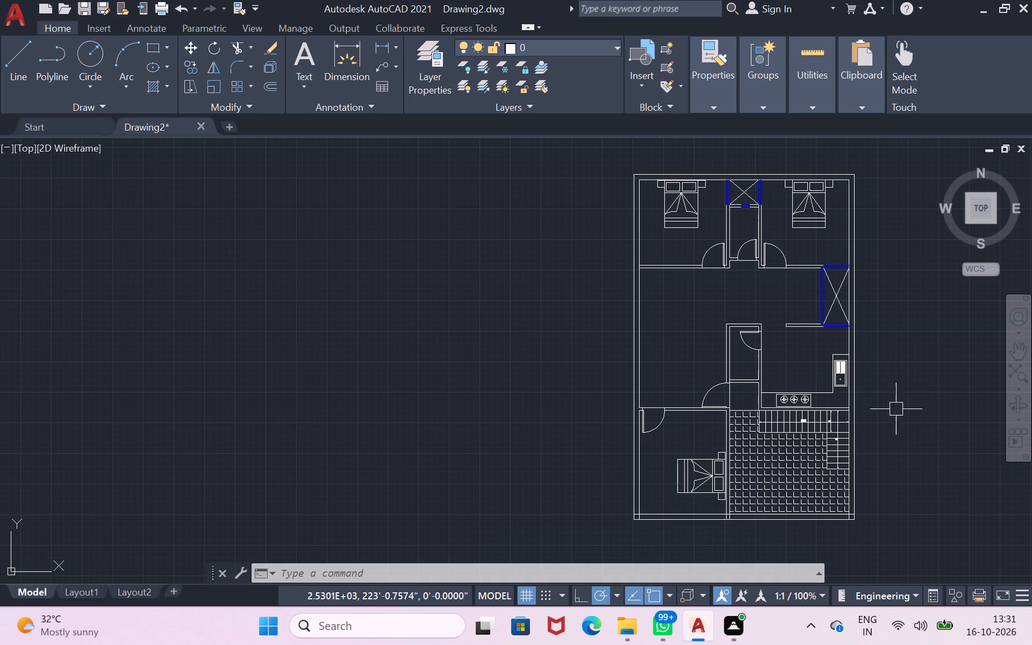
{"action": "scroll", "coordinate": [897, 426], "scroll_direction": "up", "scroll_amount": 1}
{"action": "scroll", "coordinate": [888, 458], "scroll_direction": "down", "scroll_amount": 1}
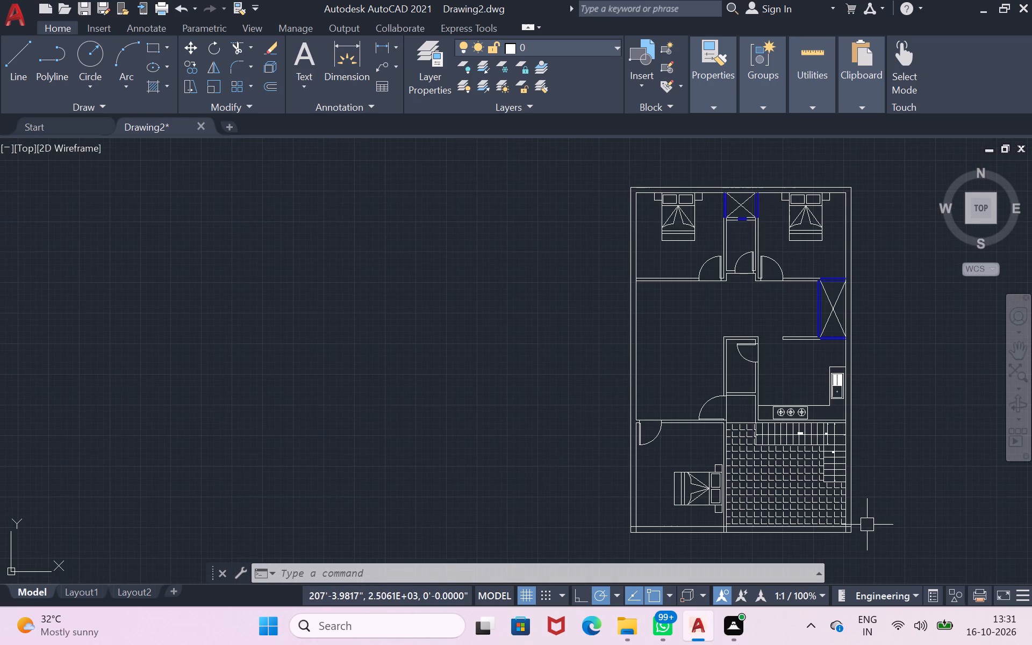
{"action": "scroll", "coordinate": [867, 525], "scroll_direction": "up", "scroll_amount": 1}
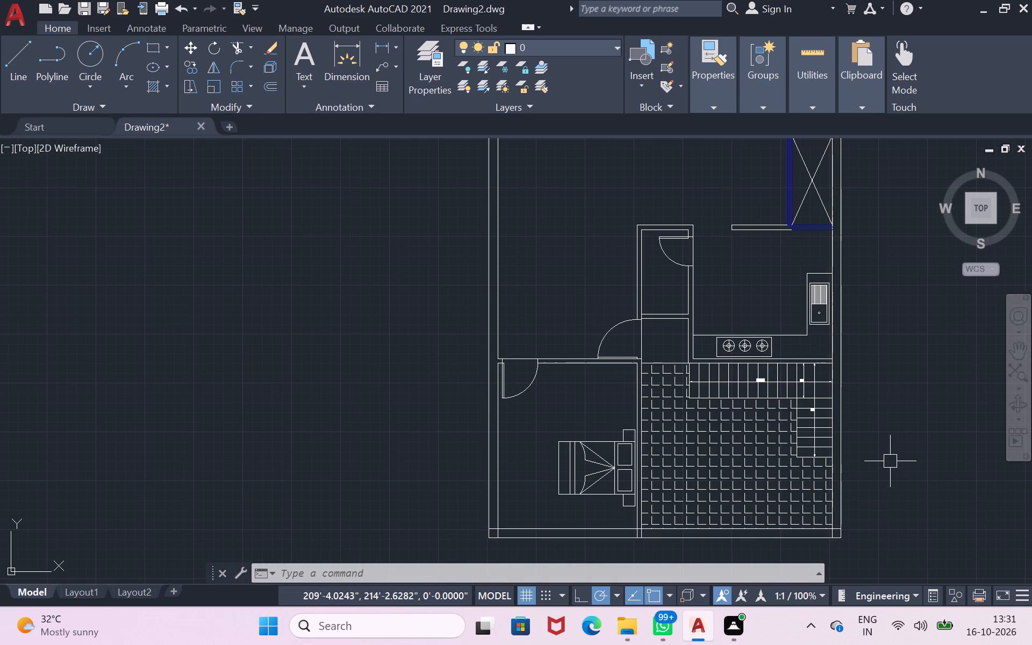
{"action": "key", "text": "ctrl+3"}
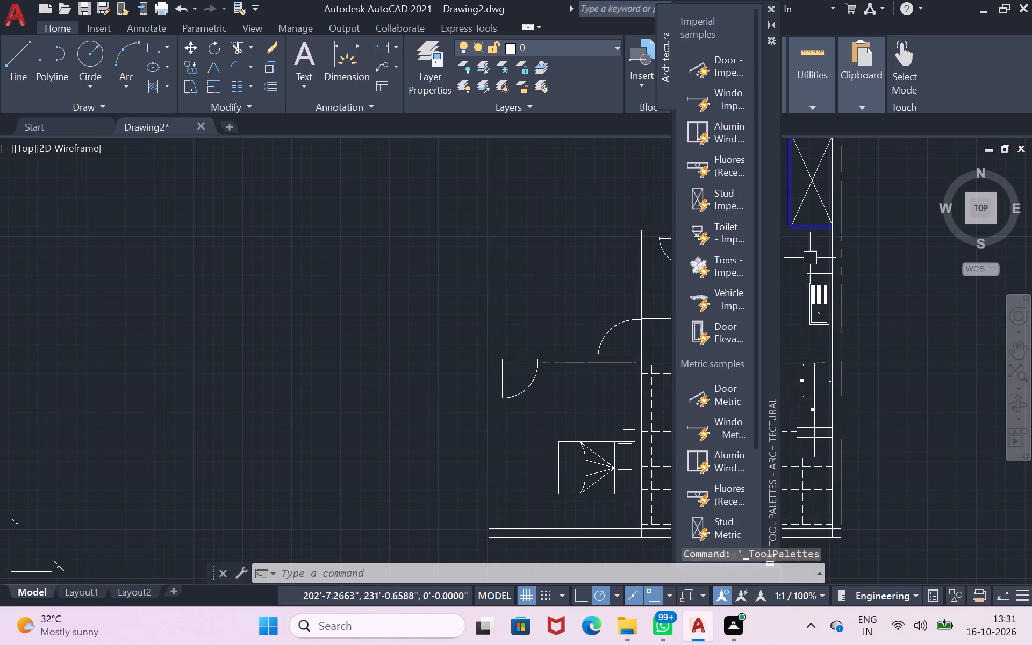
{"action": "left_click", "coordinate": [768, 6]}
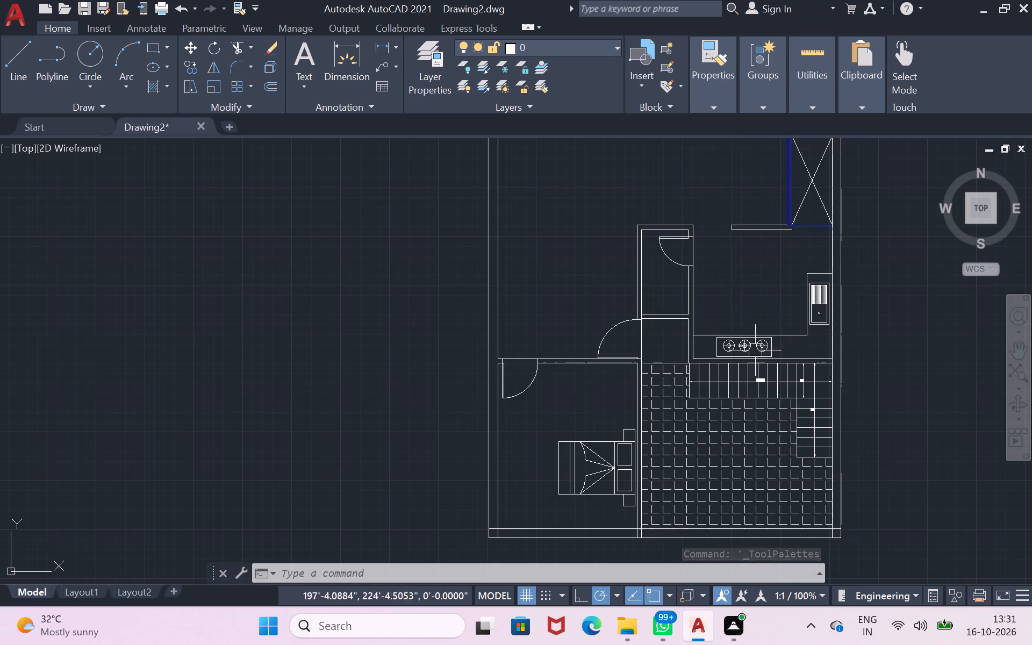
Set the colour of the floor hatch around the staircase to grey 147,149,152.
{"action": "left_click", "coordinate": [760, 460]}
{"action": "left_click", "coordinate": [514, 58]}
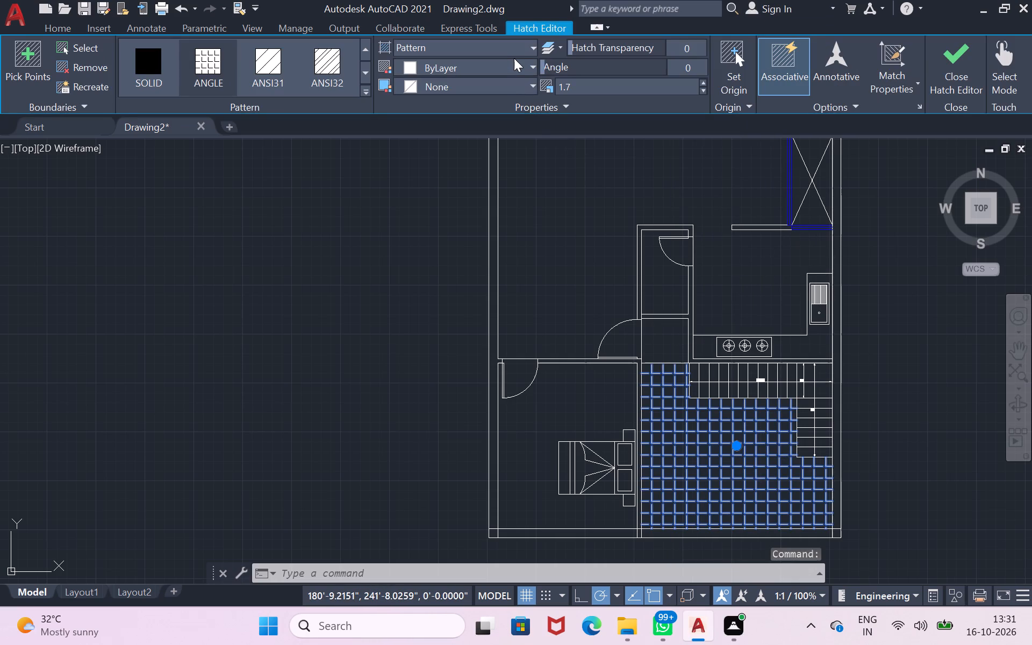
{"action": "left_click", "coordinate": [519, 64]}
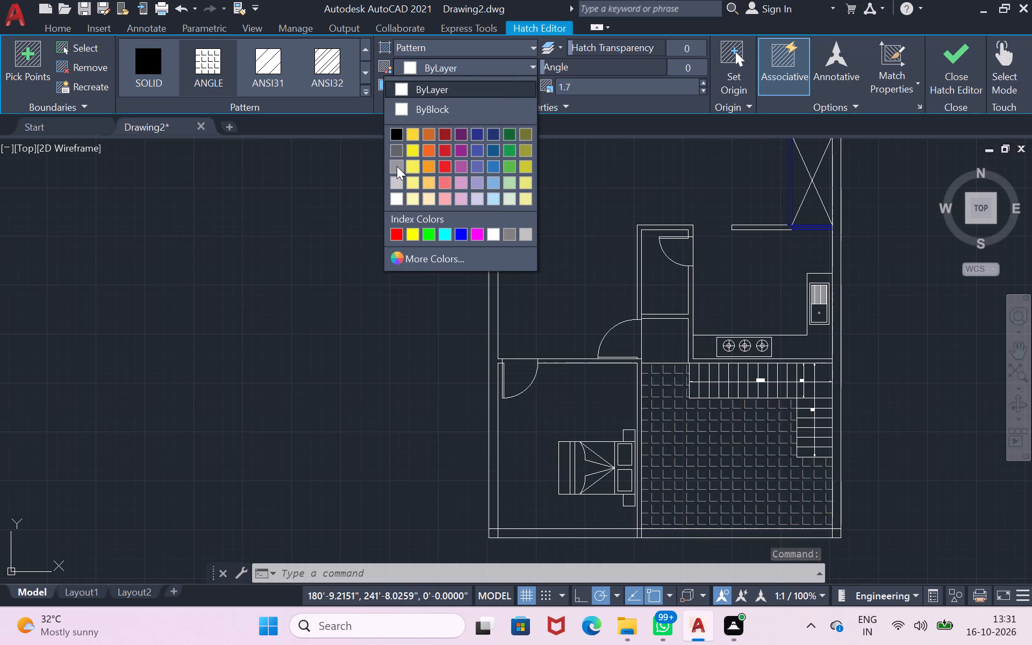
{"action": "left_click", "coordinate": [397, 166]}
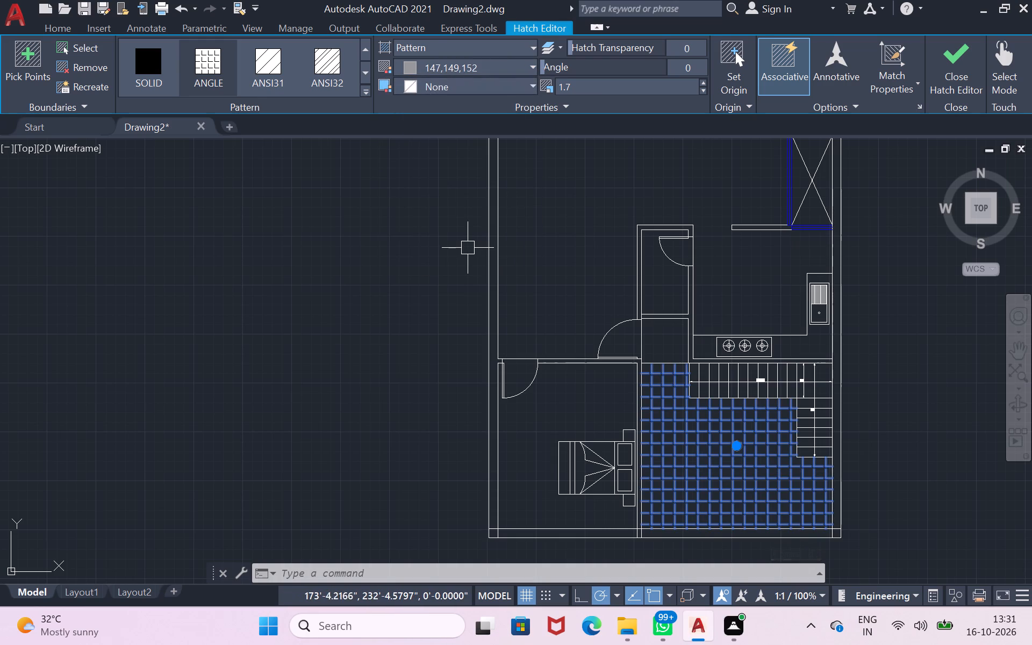
{"action": "key", "text": "Return"}
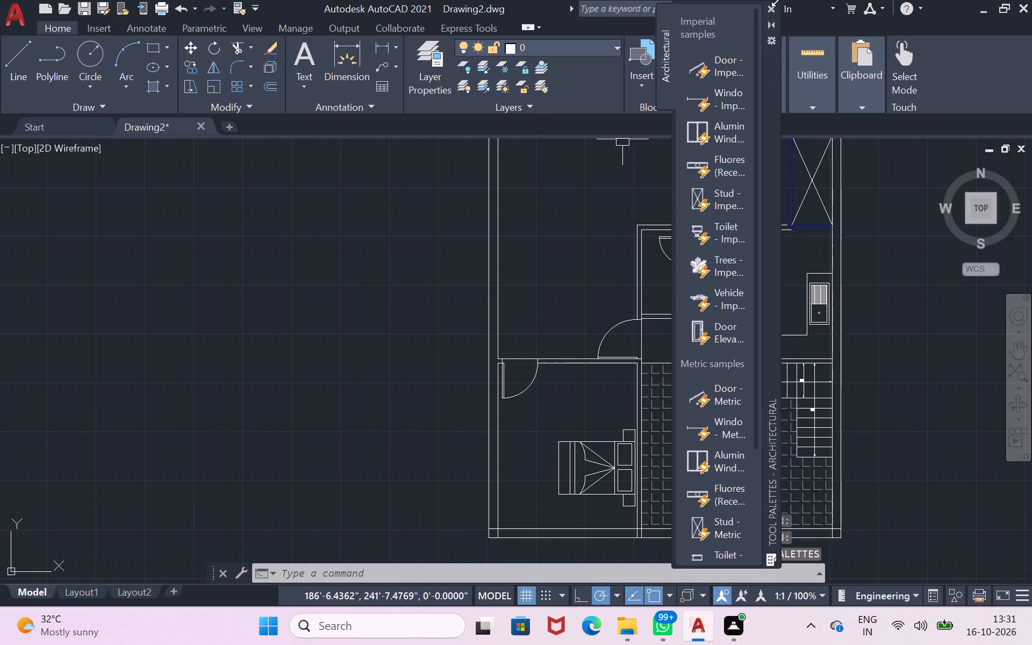
{"action": "left_click", "coordinate": [773, 10]}
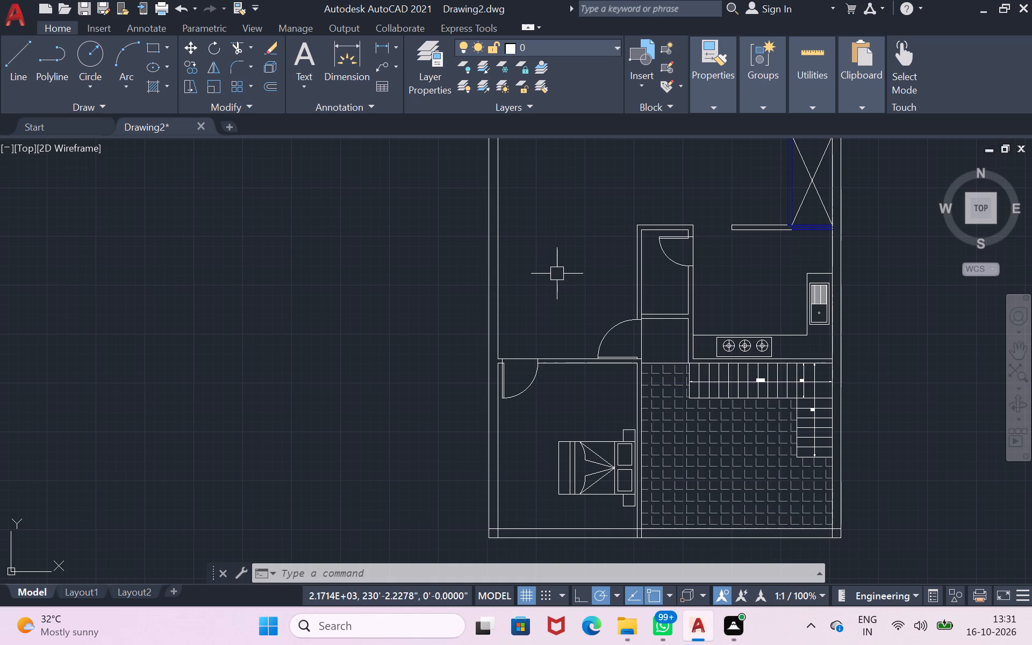
On Layer1, draw a window in the lower-left room's bottom wall: two end lines across the wall joined by a 4'3" centre line.
{"action": "scroll", "coordinate": [527, 545], "scroll_direction": "up", "scroll_amount": 2}
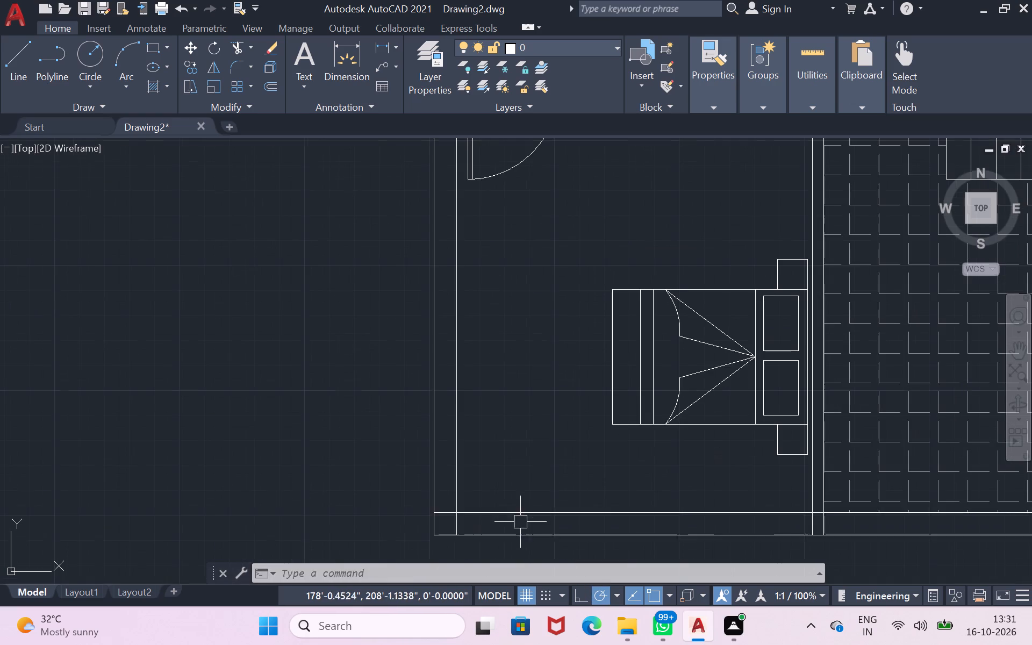
{"action": "scroll", "coordinate": [525, 549], "scroll_direction": "up", "scroll_amount": 2}
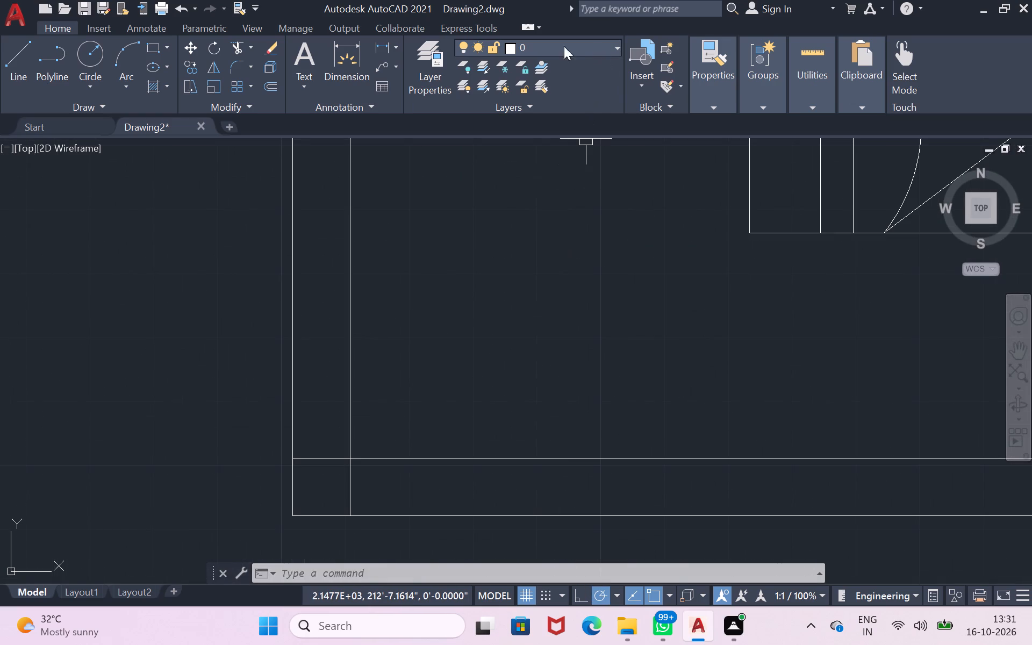
{"action": "left_click", "coordinate": [7, 65]}
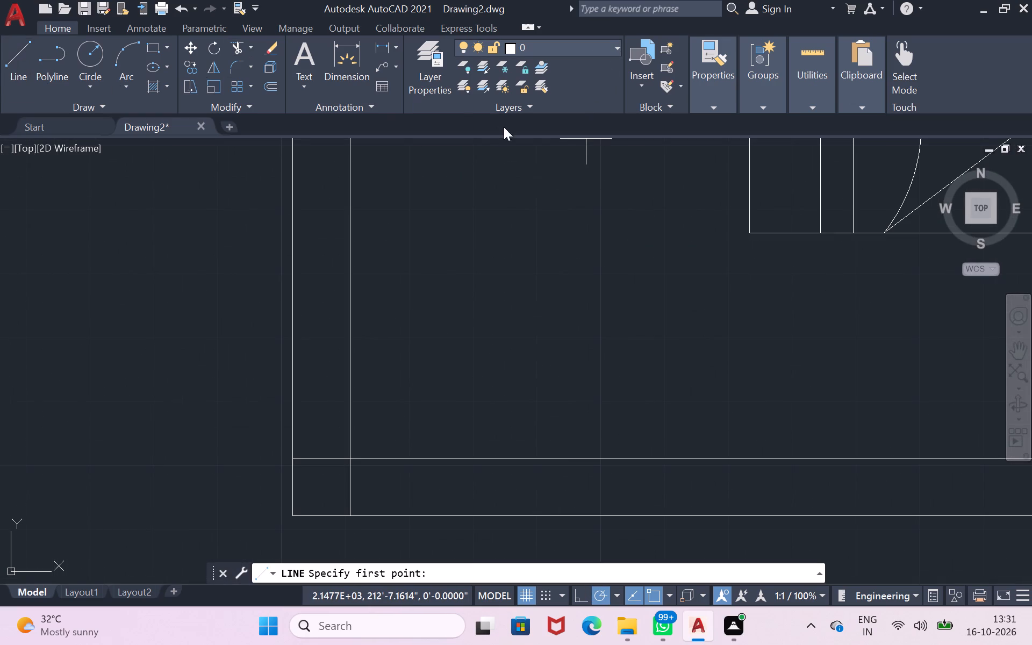
{"action": "left_click", "coordinate": [20, 74]}
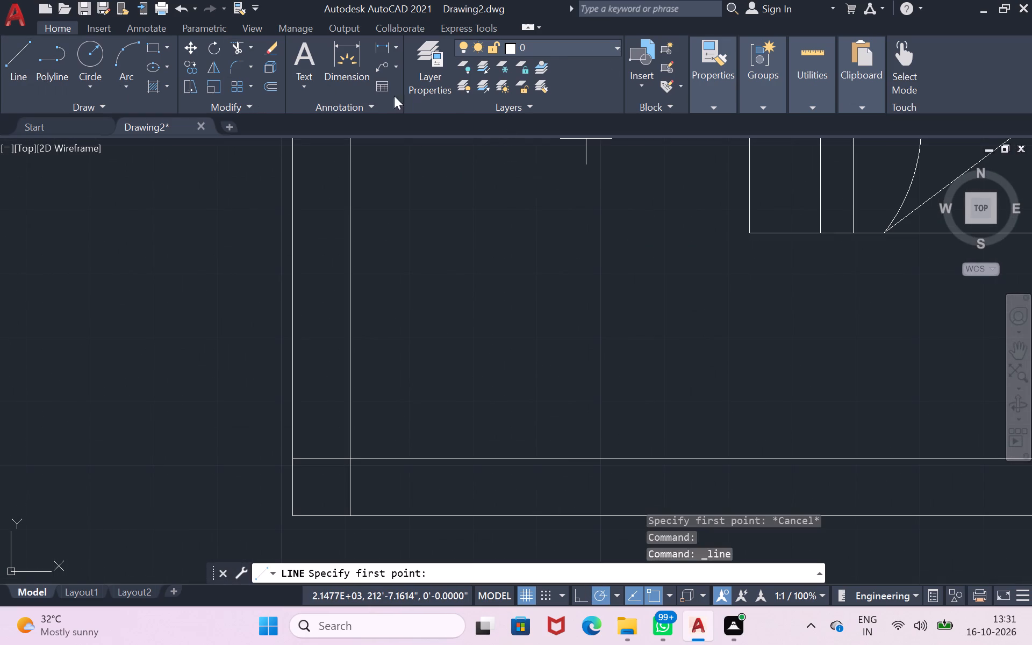
{"action": "left_click", "coordinate": [567, 47]}
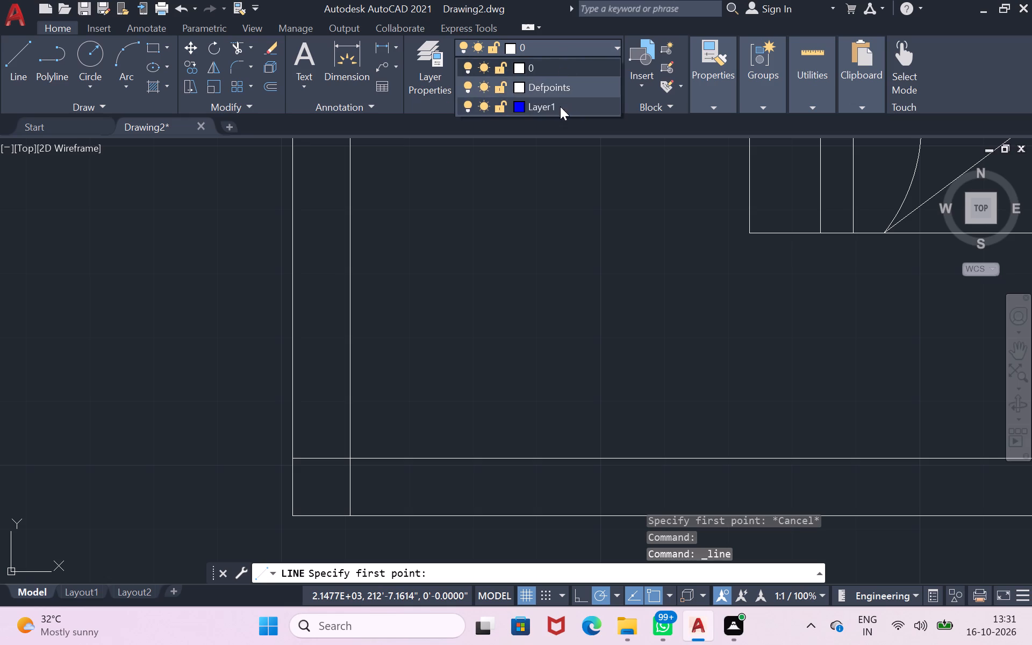
{"action": "left_click", "coordinate": [560, 106]}
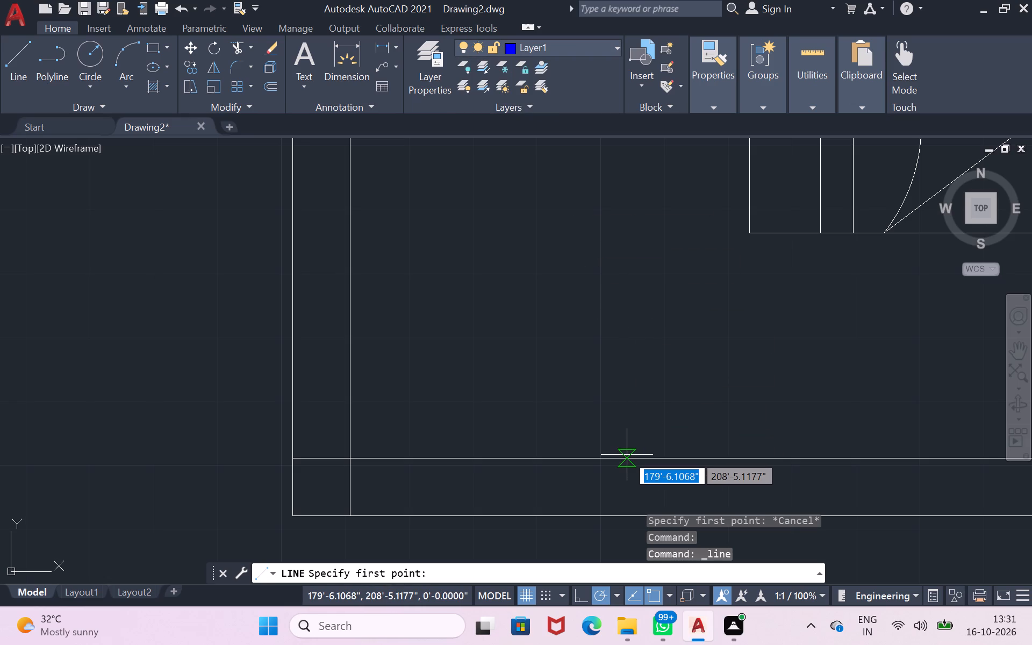
{"action": "left_click", "coordinate": [597, 458]}
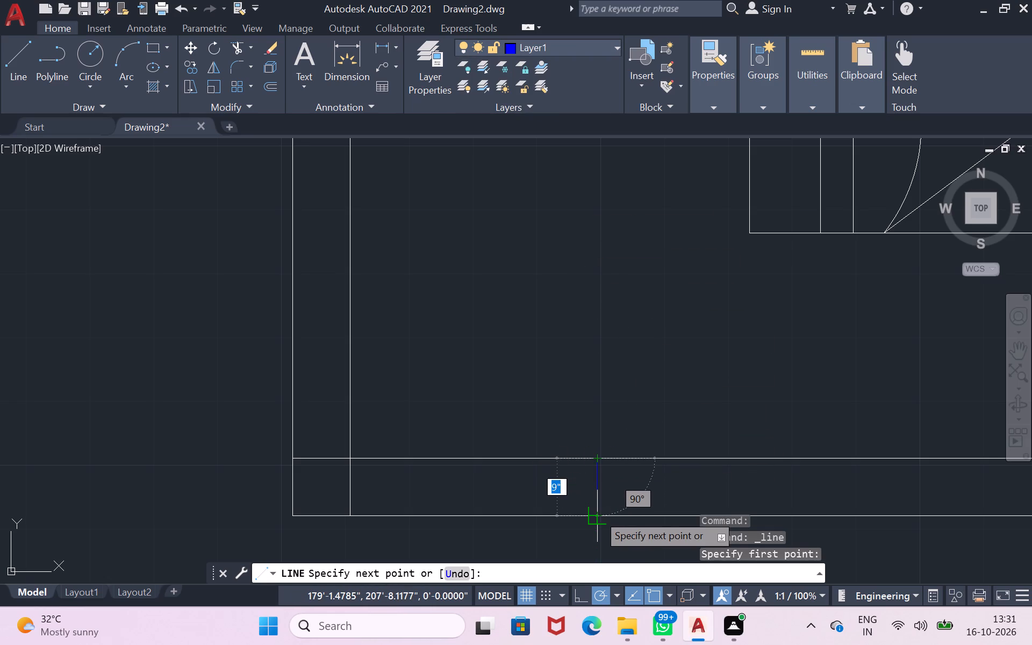
{"action": "left_click", "coordinate": [598, 514]}
{"action": "left_click", "coordinate": [597, 488]}
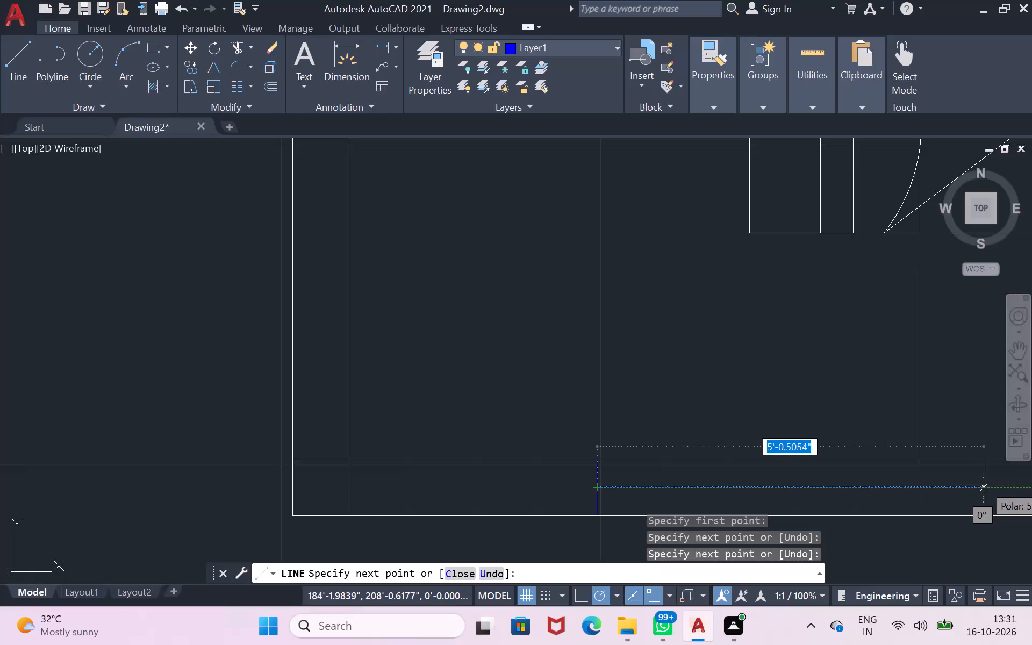
{"action": "type", "text": "4'3"}
{"action": "key", "text": "shift+quotedbl"}
{"action": "key", "text": "Return"}
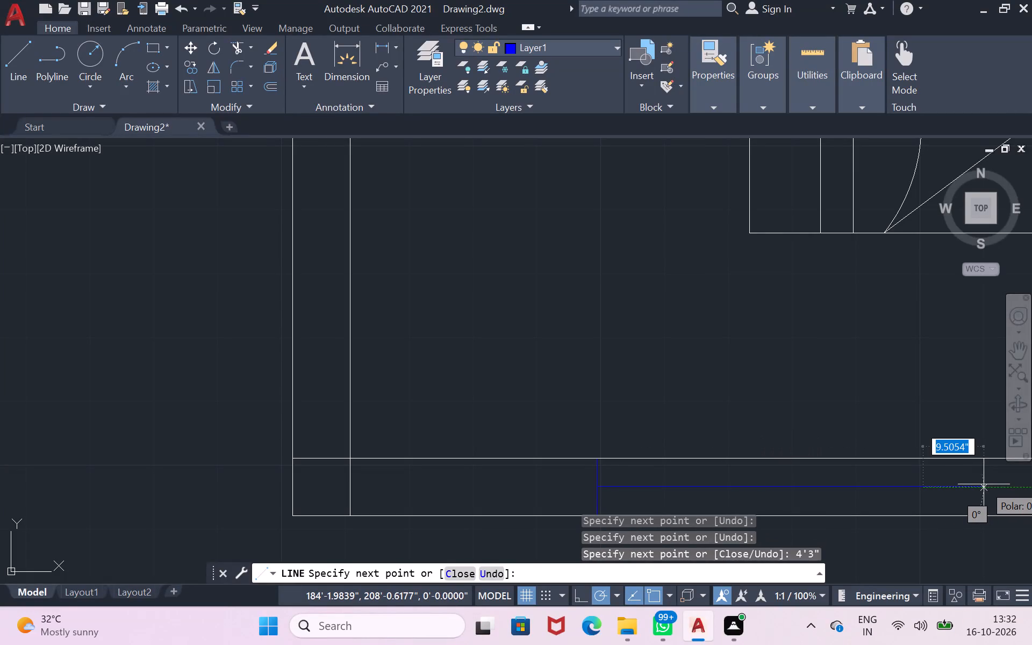
{"action": "left_click", "coordinate": [924, 456]}
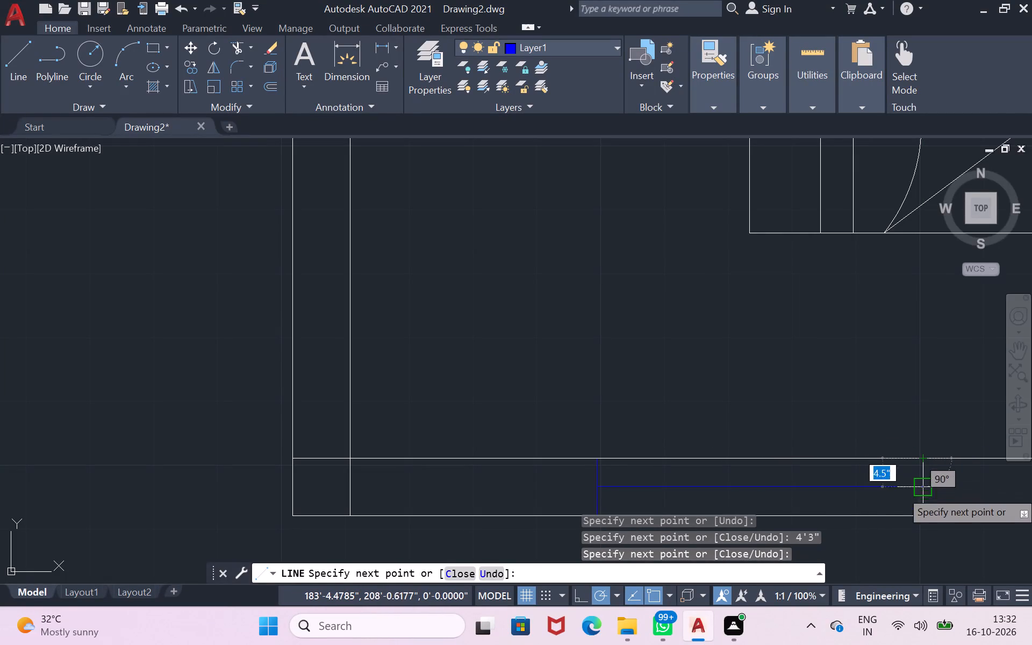
{"action": "left_click", "coordinate": [920, 525]}
{"action": "key", "text": "Return"}
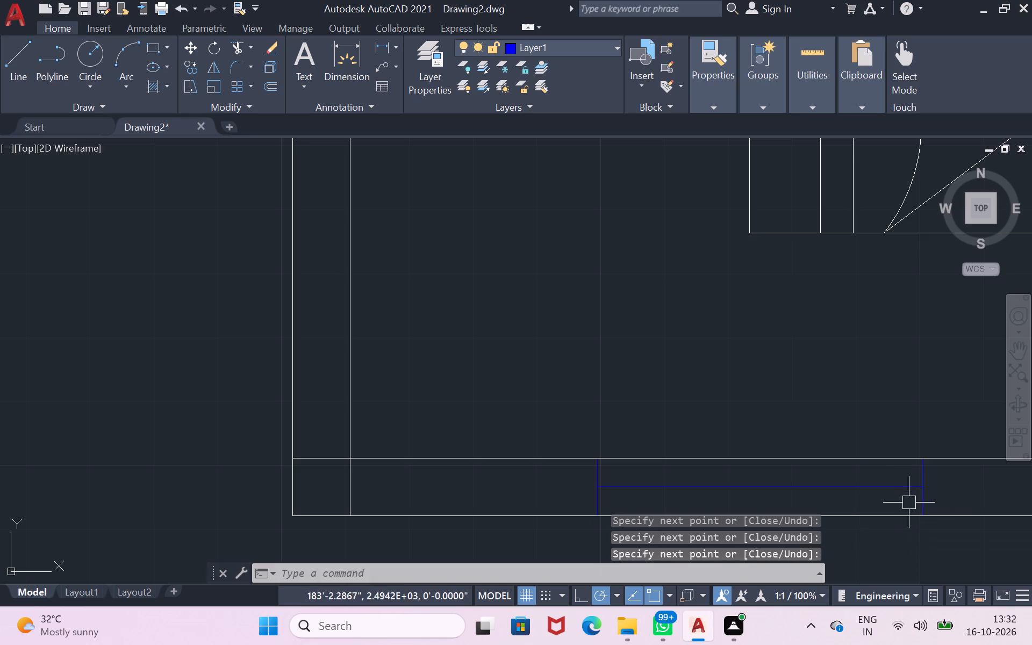
Trim the inner and outer wall lines between the two ends of the new window.
{"action": "type", "text": "tr"}
{"action": "key", "text": "space"}
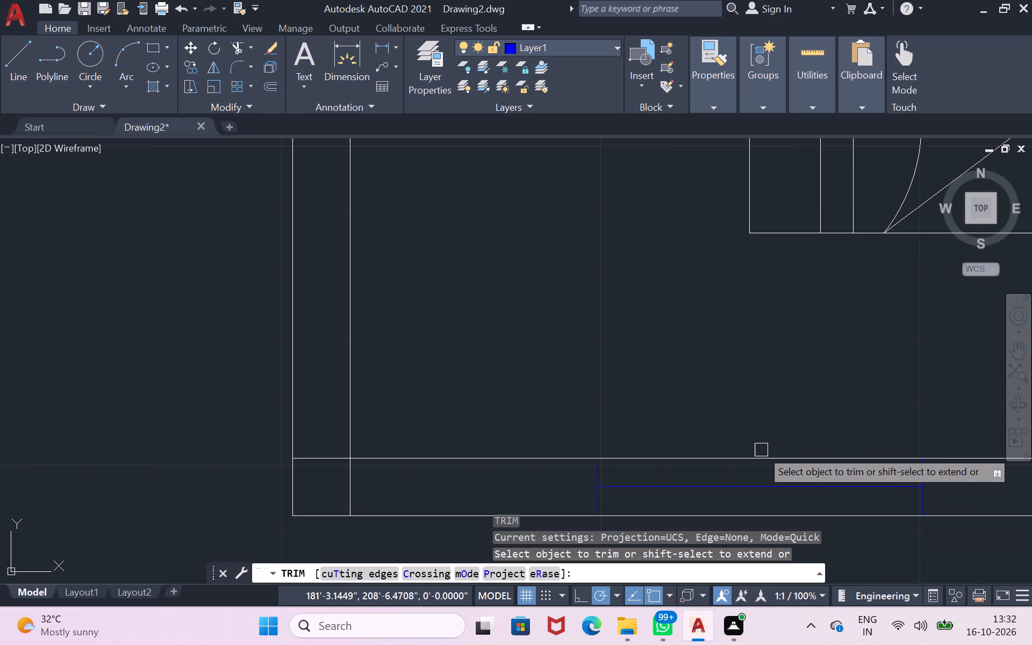
{"action": "left_click", "coordinate": [752, 460]}
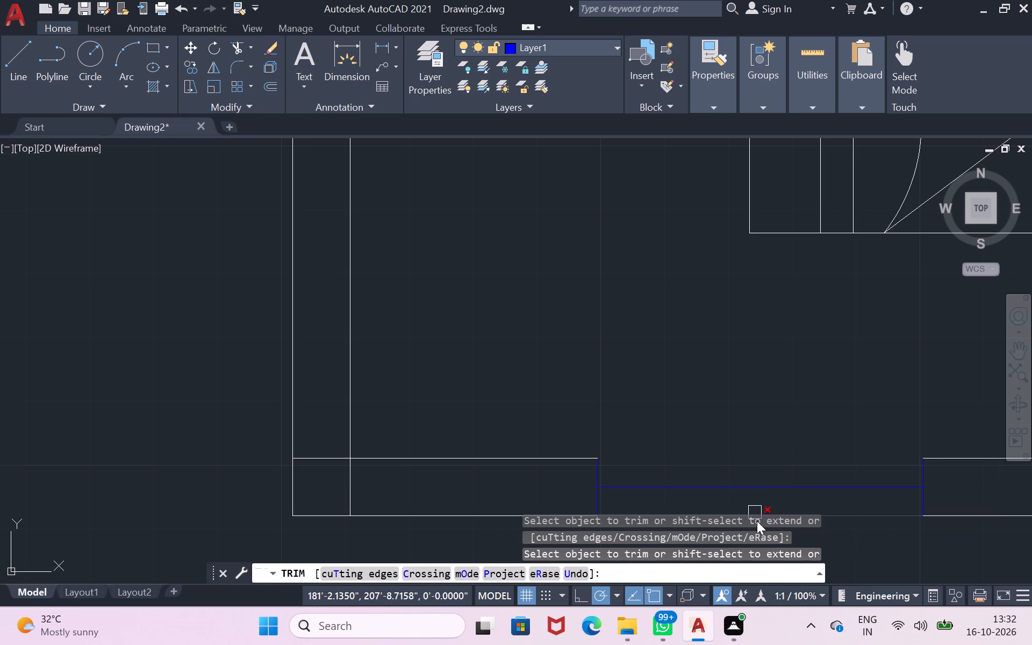
{"action": "left_click", "coordinate": [848, 519]}
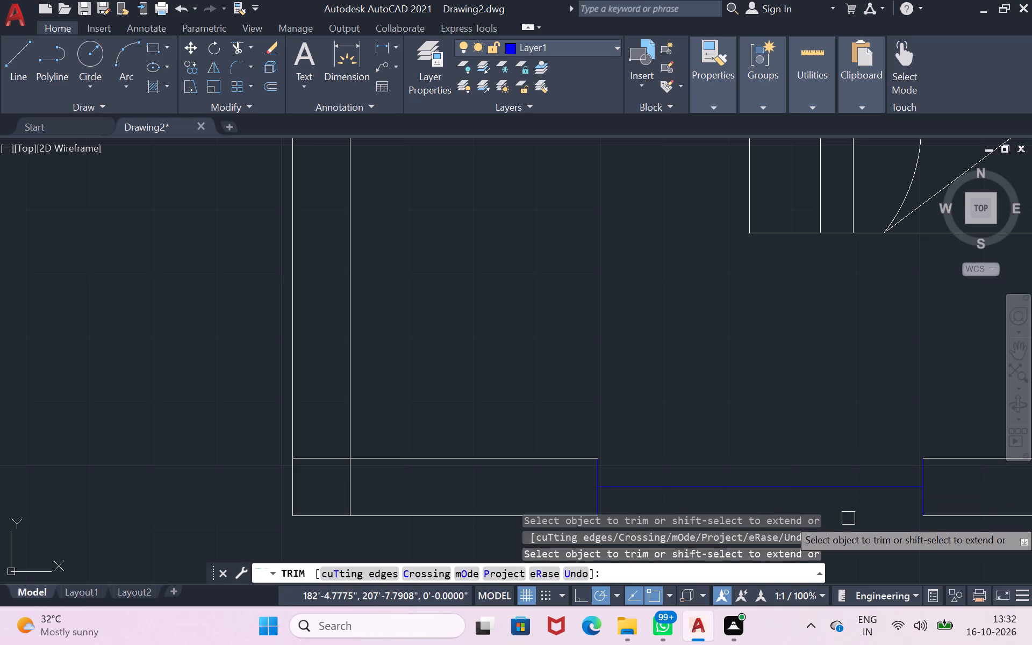
Draw a line along the inner wall face across the window opening, joining the two end lines.
{"action": "scroll", "coordinate": [848, 518], "scroll_direction": "down", "scroll_amount": 2}
{"action": "scroll", "coordinate": [861, 538], "scroll_direction": "up", "scroll_amount": 3}
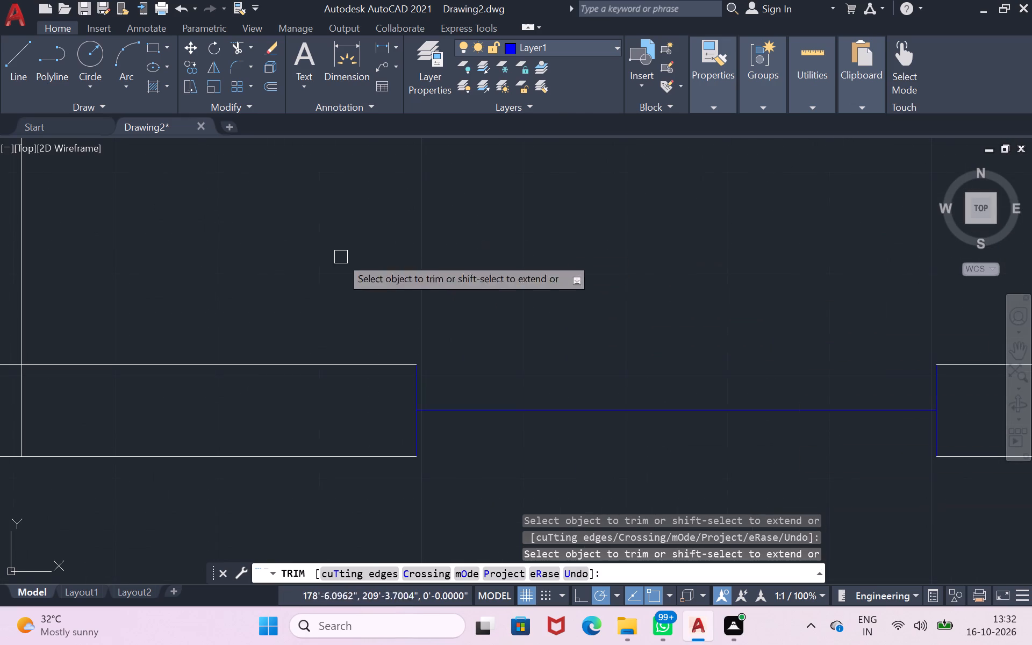
{"action": "left_click", "coordinate": [21, 63]}
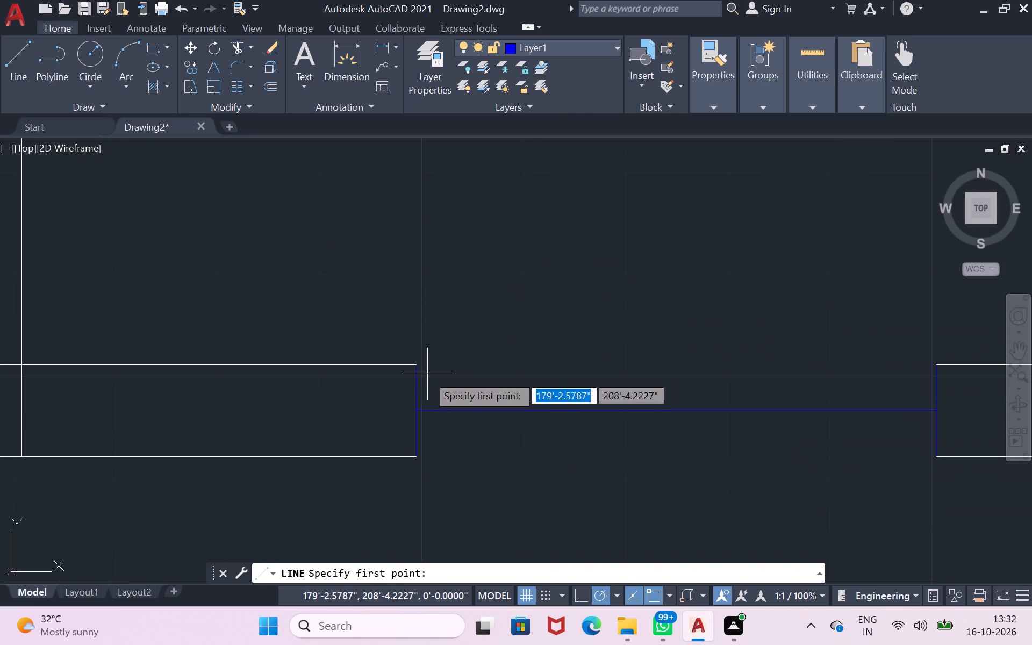
{"action": "left_click", "coordinate": [415, 364]}
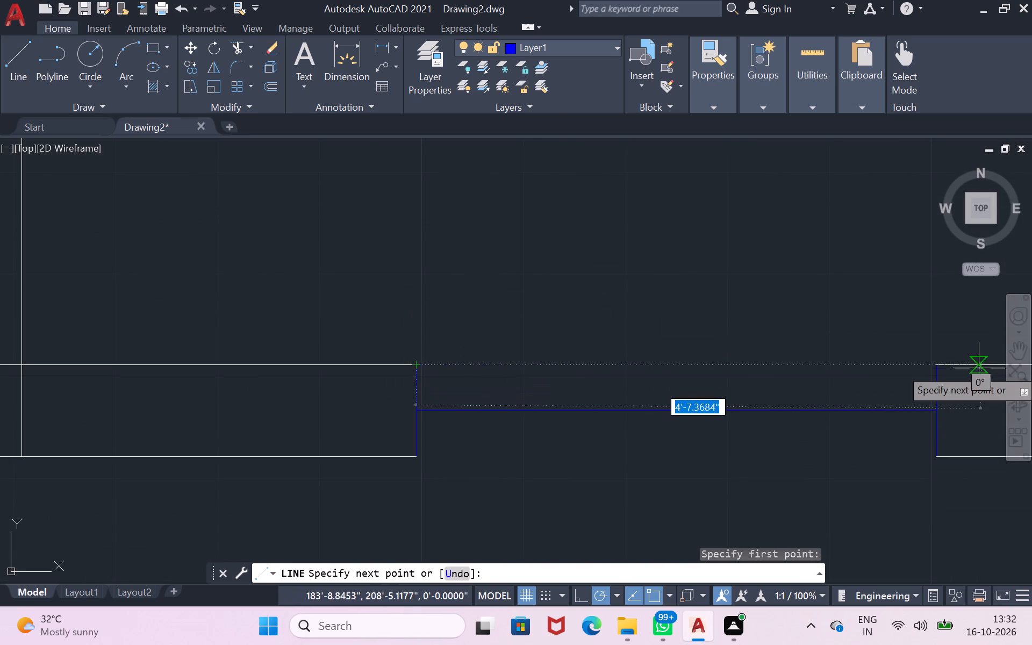
{"action": "left_click", "coordinate": [939, 368]}
{"action": "key", "text": "Return"}
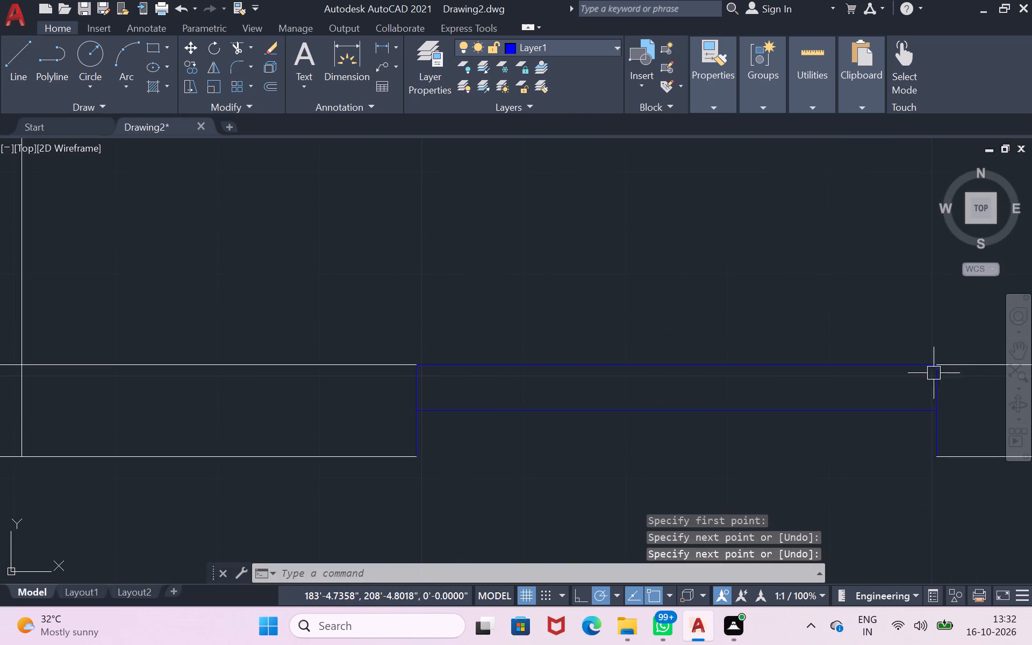
Draw a 4'3" line along the outer wall face across the window opening, joining the two end lines.
{"action": "key", "text": "l"}
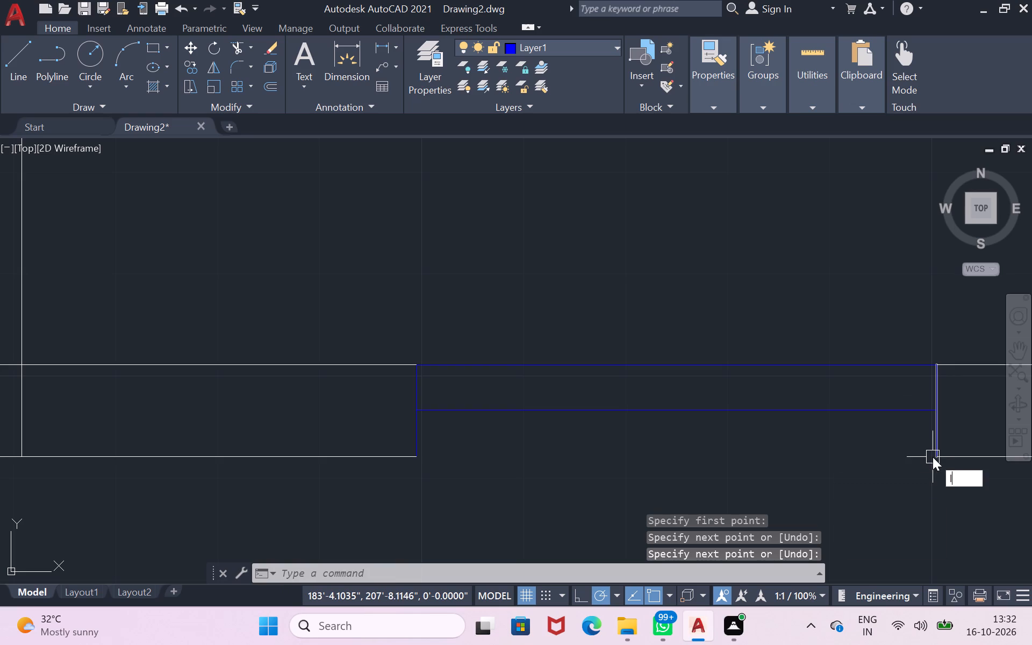
{"action": "key", "text": "Return"}
{"action": "key", "text": "backslash"}
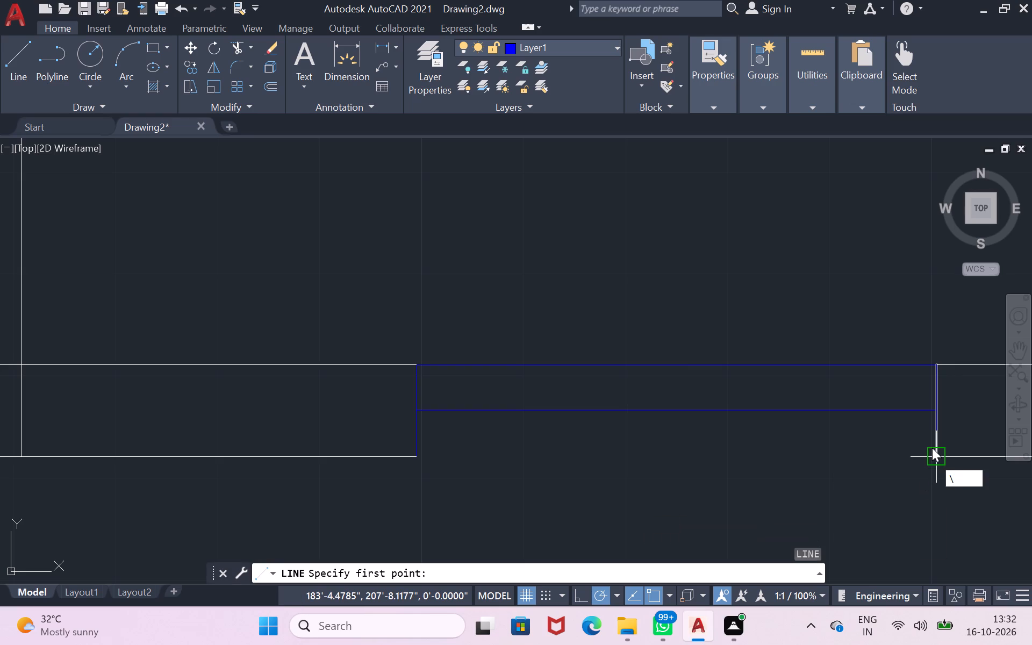
{"action": "left_click", "coordinate": [932, 448]}
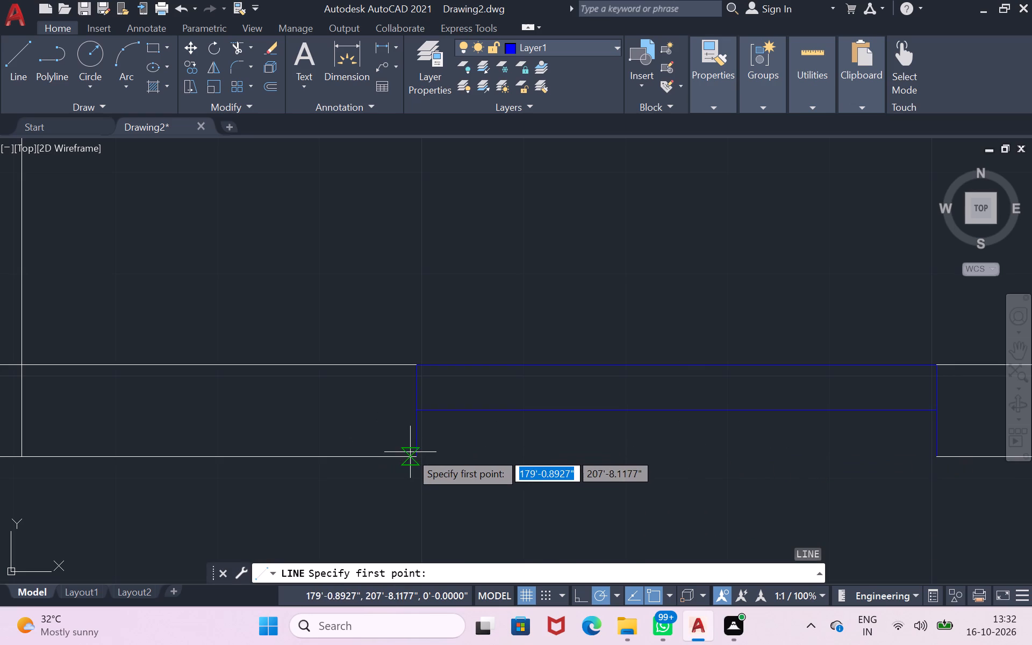
{"action": "left_click", "coordinate": [418, 453]}
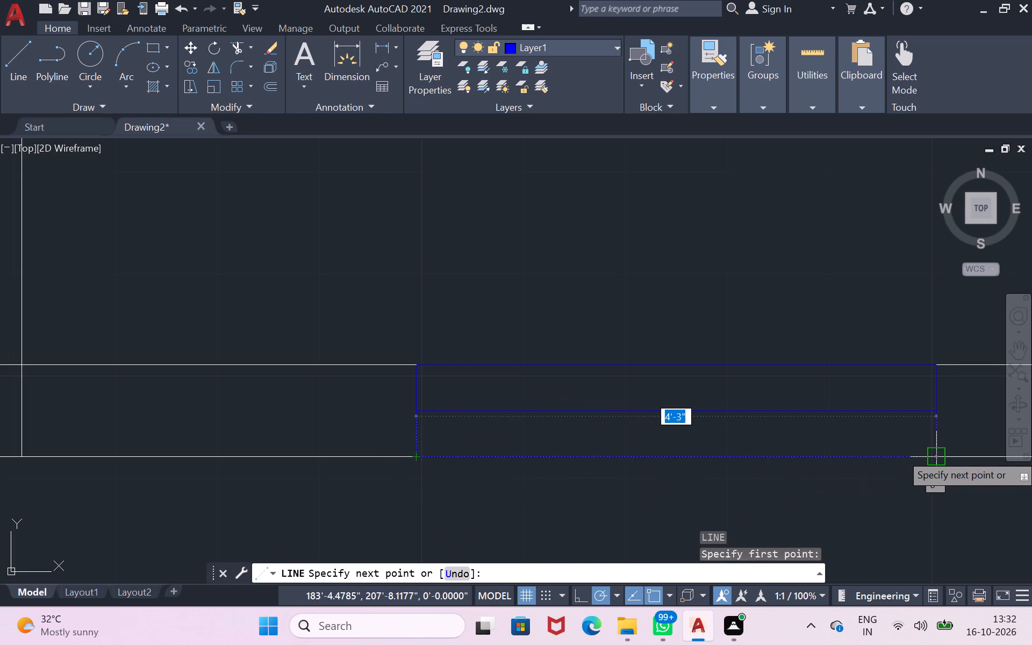
{"action": "left_click", "coordinate": [934, 453]}
{"action": "key", "text": "Return"}
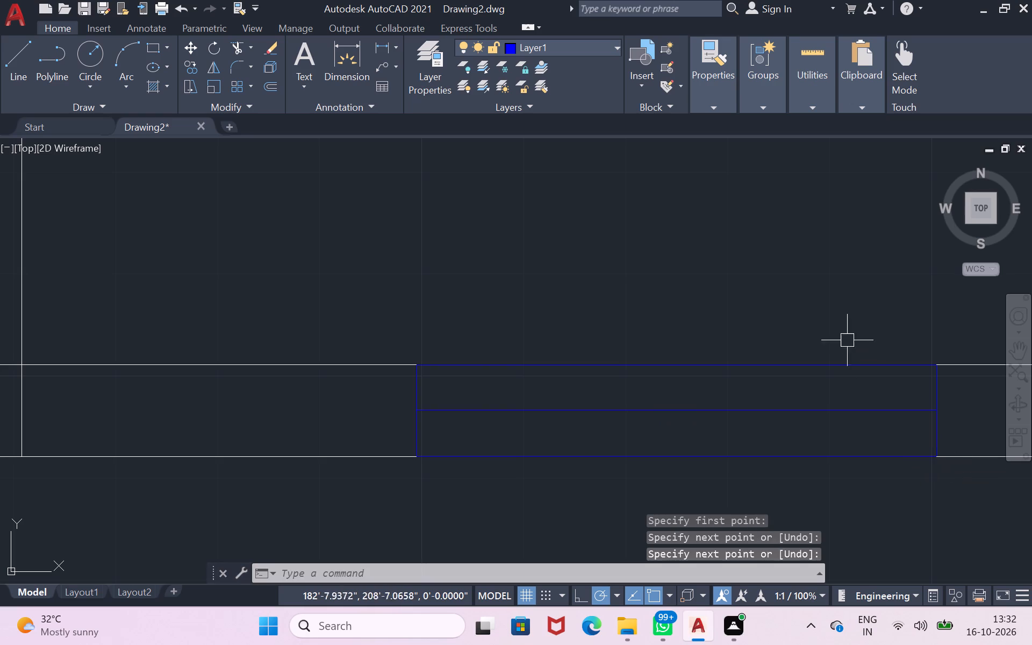
Trim the overlapping inner wall line ends at the plan's bottom-left outer corner.
{"action": "scroll", "coordinate": [834, 304], "scroll_direction": "down", "scroll_amount": 3}
{"action": "left_click", "coordinate": [1020, 347]}
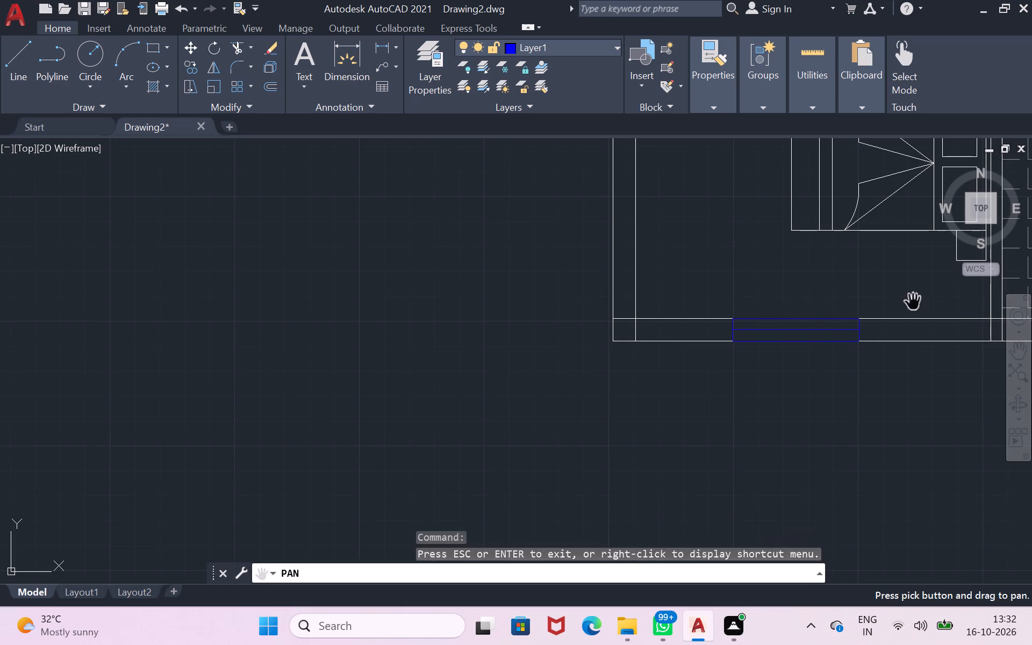
{"action": "left_click_drag", "start_coordinate": [890, 274], "coordinate": [544, 360]}
{"action": "scroll", "coordinate": [575, 328], "scroll_direction": "down", "scroll_amount": 1}
{"action": "scroll", "coordinate": [397, 414], "scroll_direction": "up", "scroll_amount": 1}
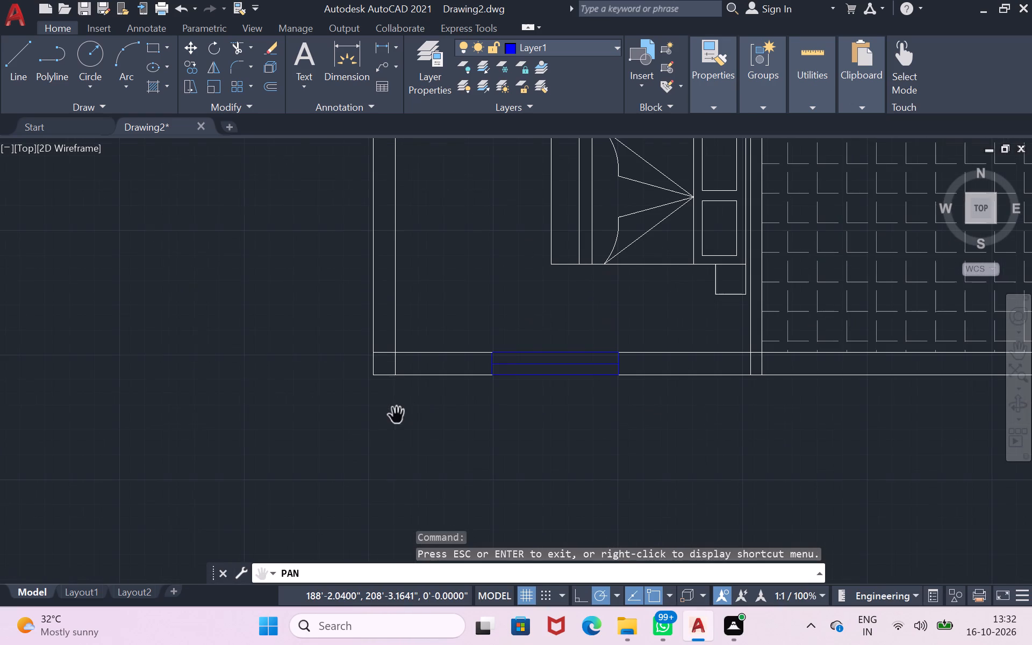
{"action": "left_click", "coordinate": [234, 47]}
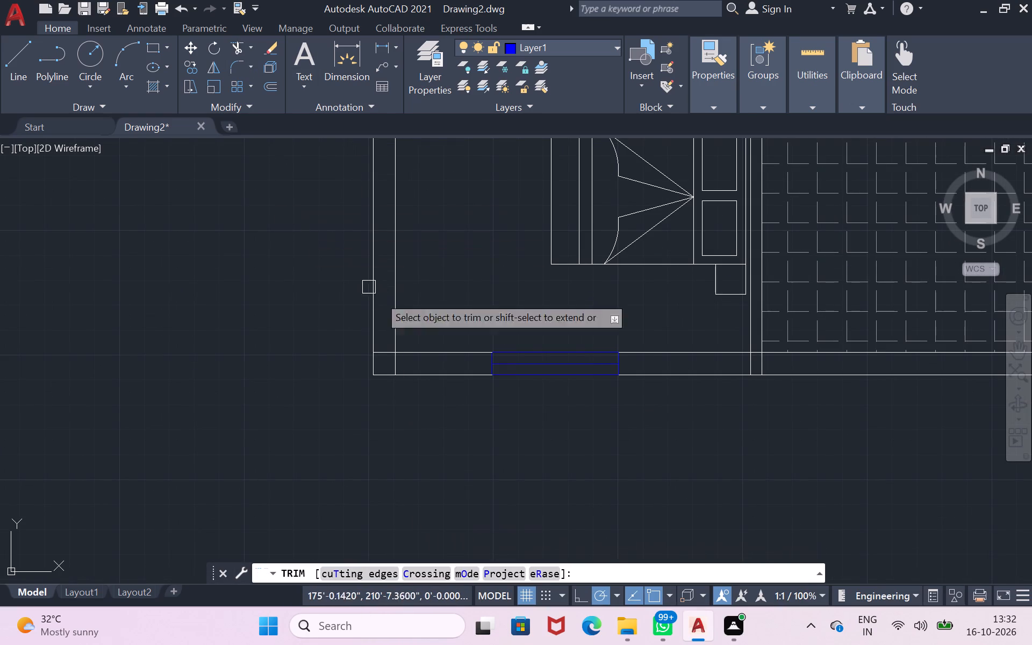
{"action": "left_click", "coordinate": [389, 354]}
{"action": "left_click", "coordinate": [398, 369]}
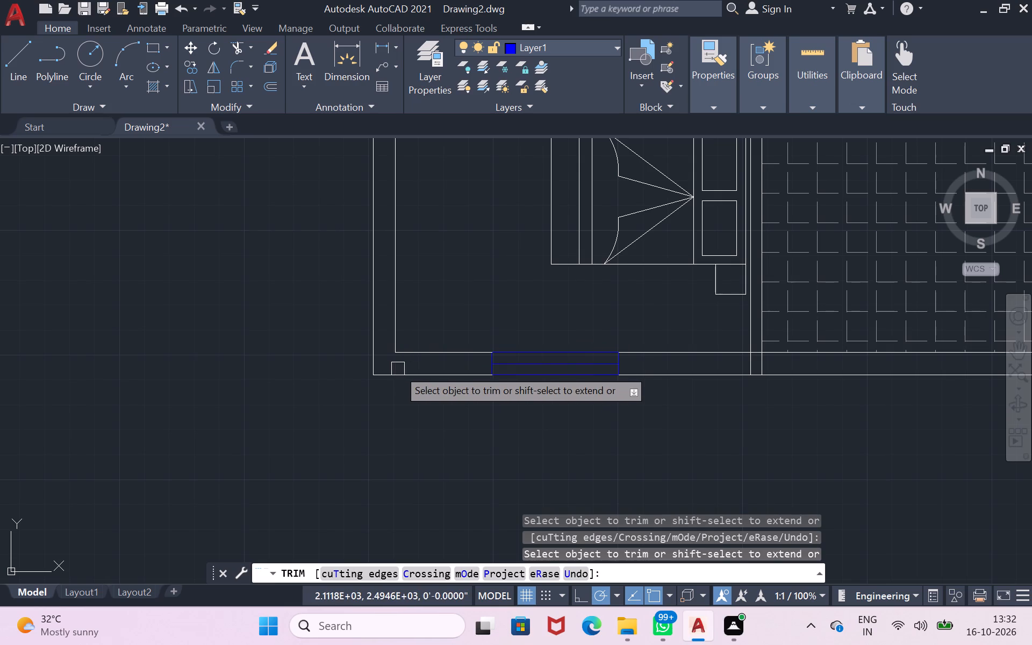
Trim the overlapping line ends within the bottom wall at the bedroom–staircase partition and at the bottom-right outer corner.
{"action": "scroll", "coordinate": [475, 307], "scroll_direction": "down", "scroll_amount": 3}
{"action": "scroll", "coordinate": [742, 338], "scroll_direction": "up", "scroll_amount": 3}
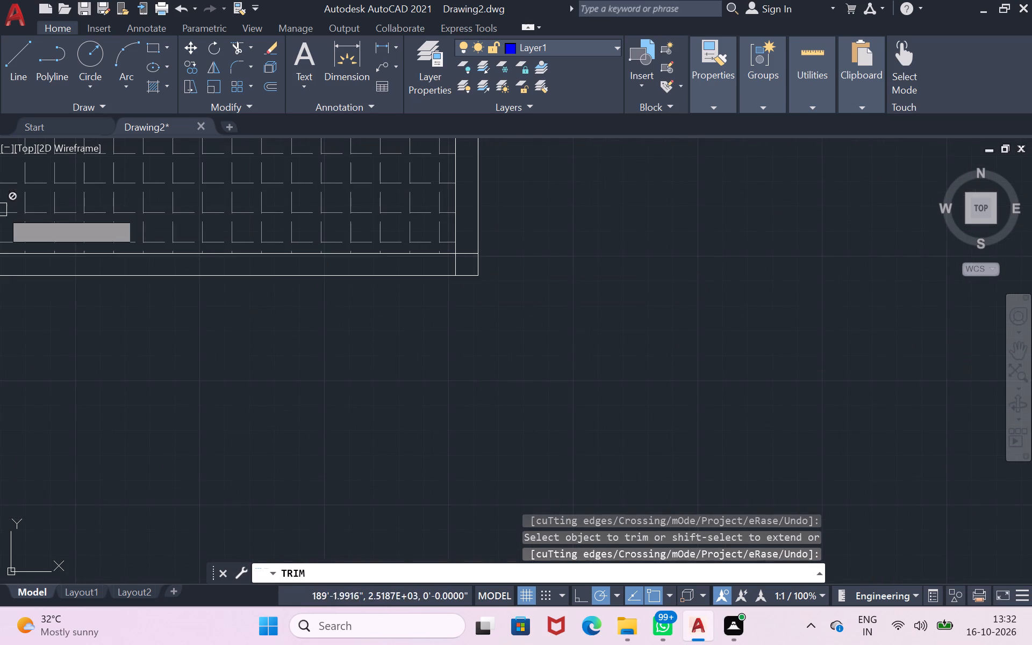
{"action": "scroll", "coordinate": [9, 209], "scroll_direction": "down", "scroll_amount": 3}
{"action": "scroll", "coordinate": [18, 230], "scroll_direction": "up", "scroll_amount": 3}
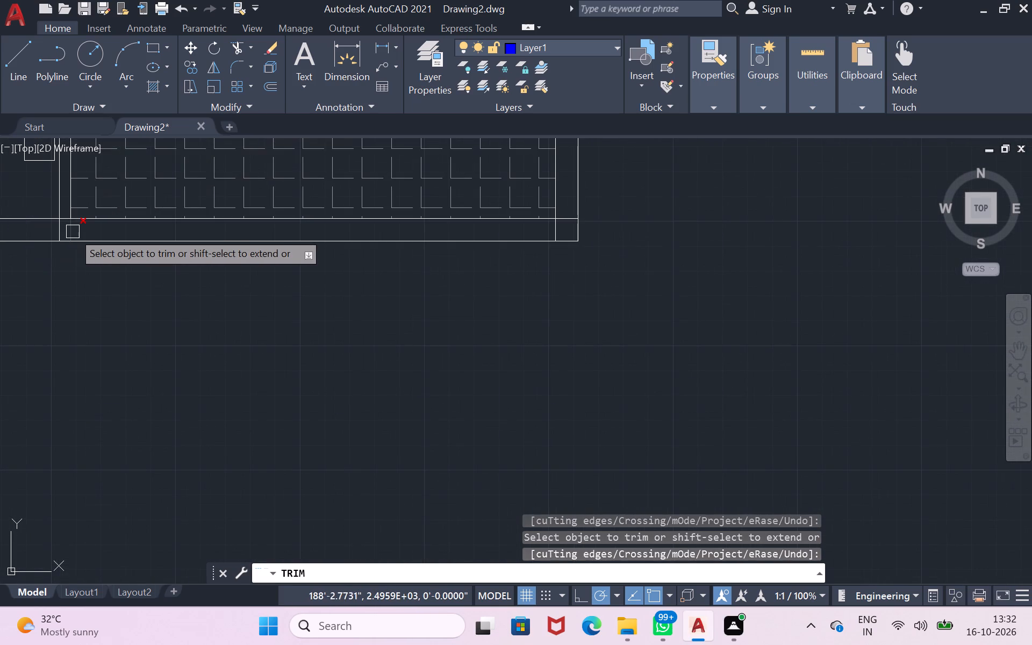
{"action": "left_click", "coordinate": [61, 232]}
{"action": "left_click", "coordinate": [78, 231]}
{"action": "left_click", "coordinate": [69, 230]}
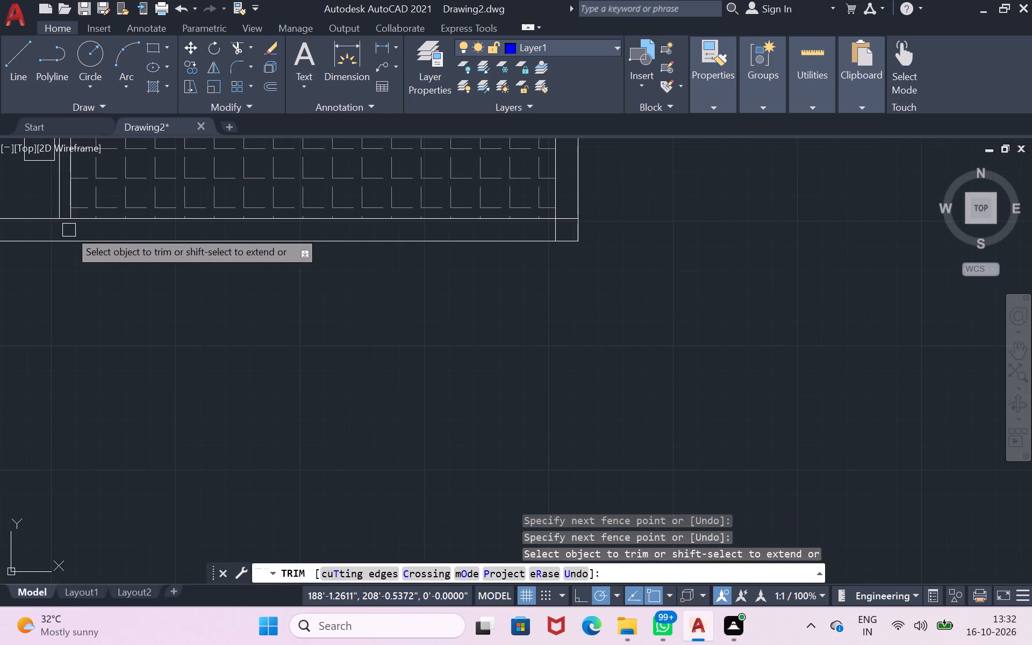
{"action": "left_click", "coordinate": [570, 220]}
{"action": "left_click", "coordinate": [555, 232]}
Make layer 0 the current layer.
{"action": "scroll", "coordinate": [672, 193], "scroll_direction": "down", "scroll_amount": 3}
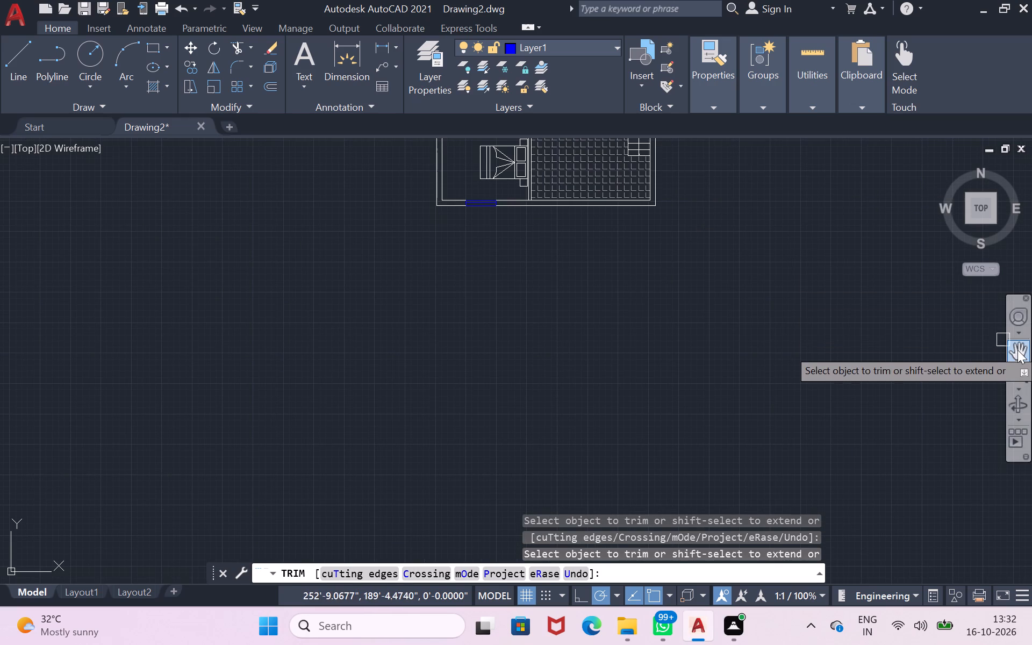
{"action": "left_click", "coordinate": [1017, 350]}
{"action": "left_click_drag", "start_coordinate": [572, 219], "coordinate": [557, 297]}
{"action": "scroll", "coordinate": [557, 295], "scroll_direction": "down", "scroll_amount": 1}
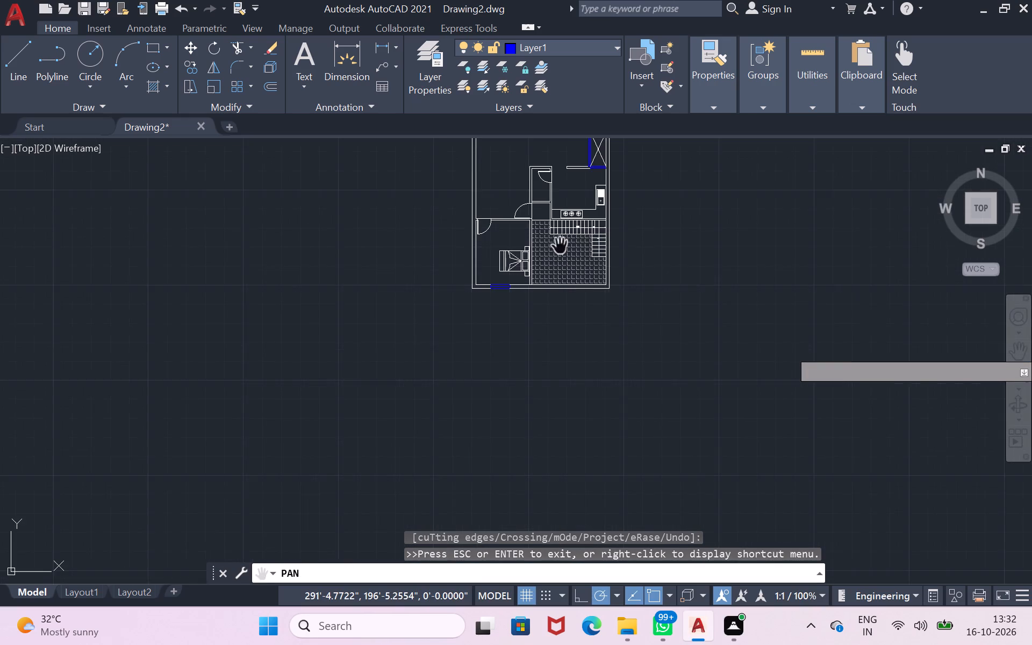
{"action": "left_click_drag", "start_coordinate": [559, 239], "coordinate": [501, 350]}
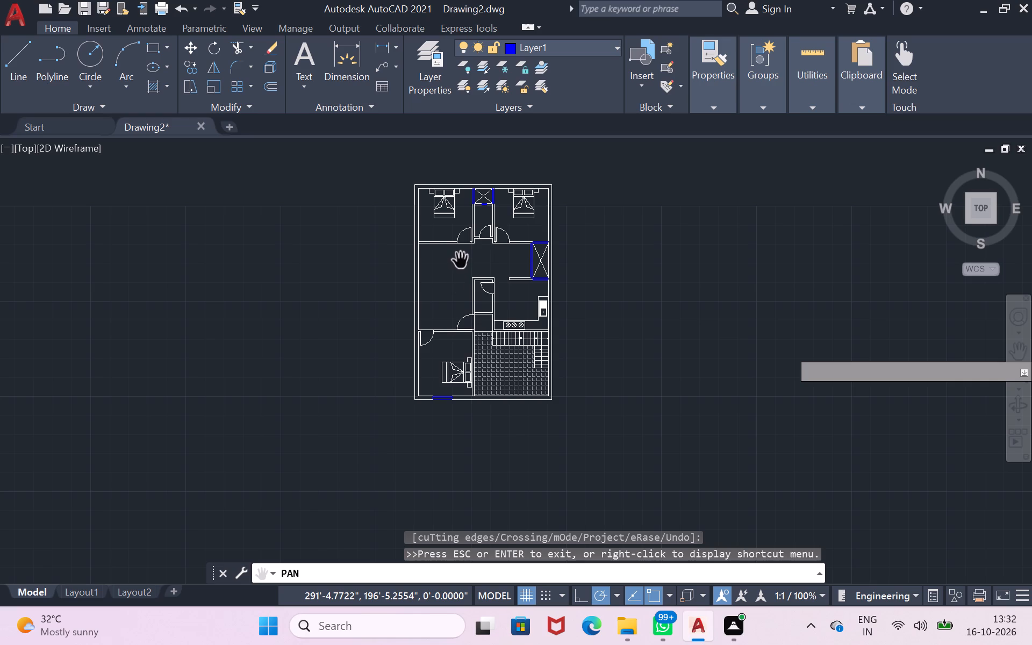
{"action": "scroll", "coordinate": [562, 249], "scroll_direction": "up", "scroll_amount": 2}
{"action": "left_click_drag", "start_coordinate": [307, 292], "coordinate": [321, 292]}
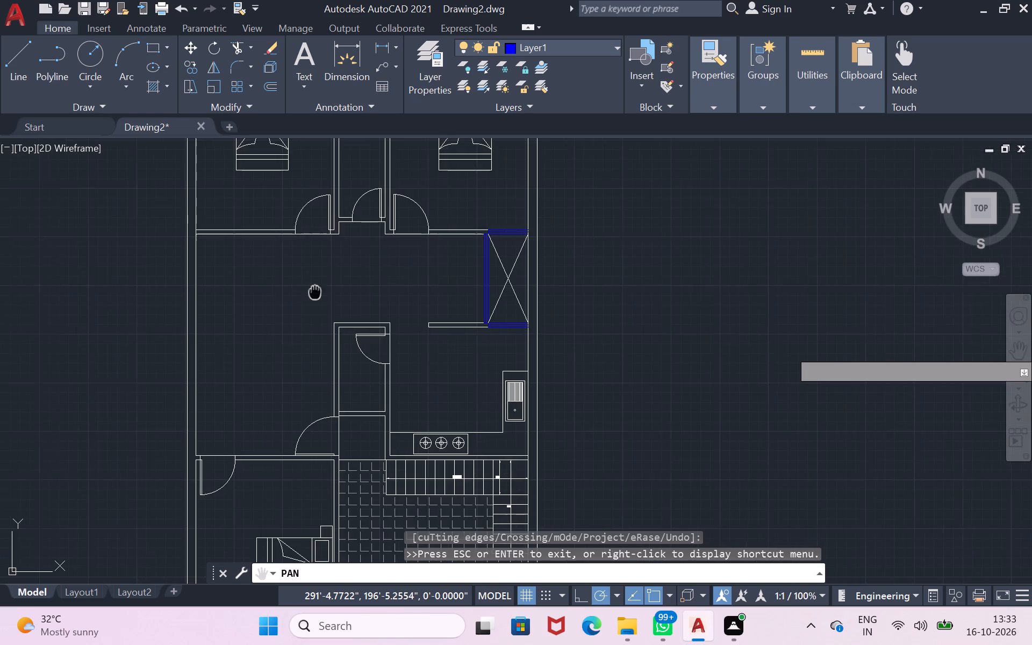
{"action": "left_click_drag", "start_coordinate": [321, 292], "coordinate": [425, 303]}
{"action": "scroll", "coordinate": [430, 283], "scroll_direction": "up", "scroll_amount": 1}
{"action": "left_click_drag", "start_coordinate": [430, 283], "coordinate": [419, 290]}
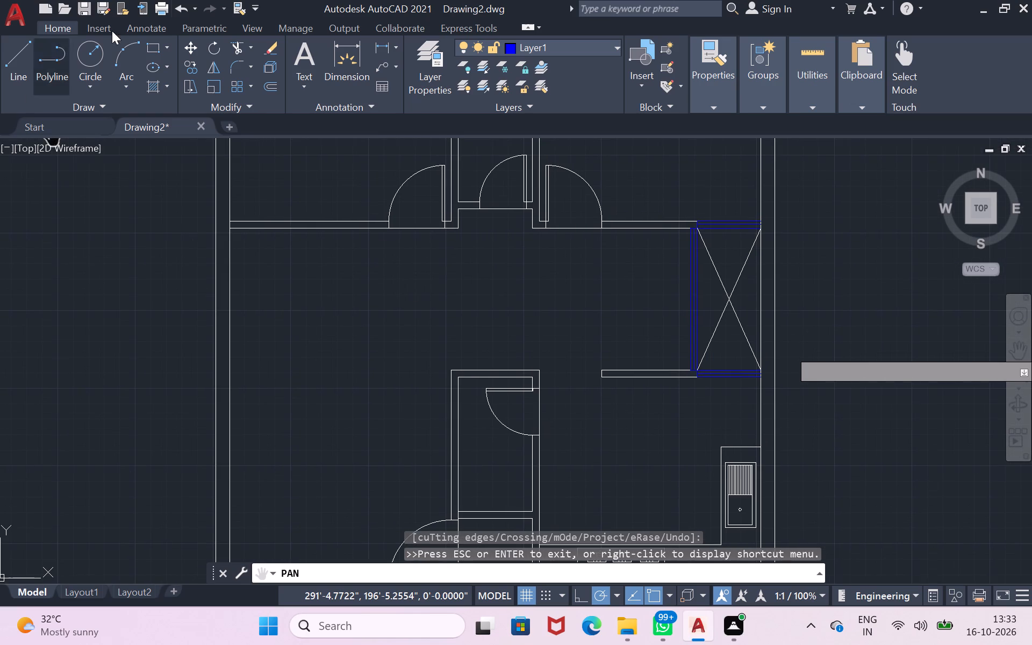
{"action": "left_click", "coordinate": [328, 60]}
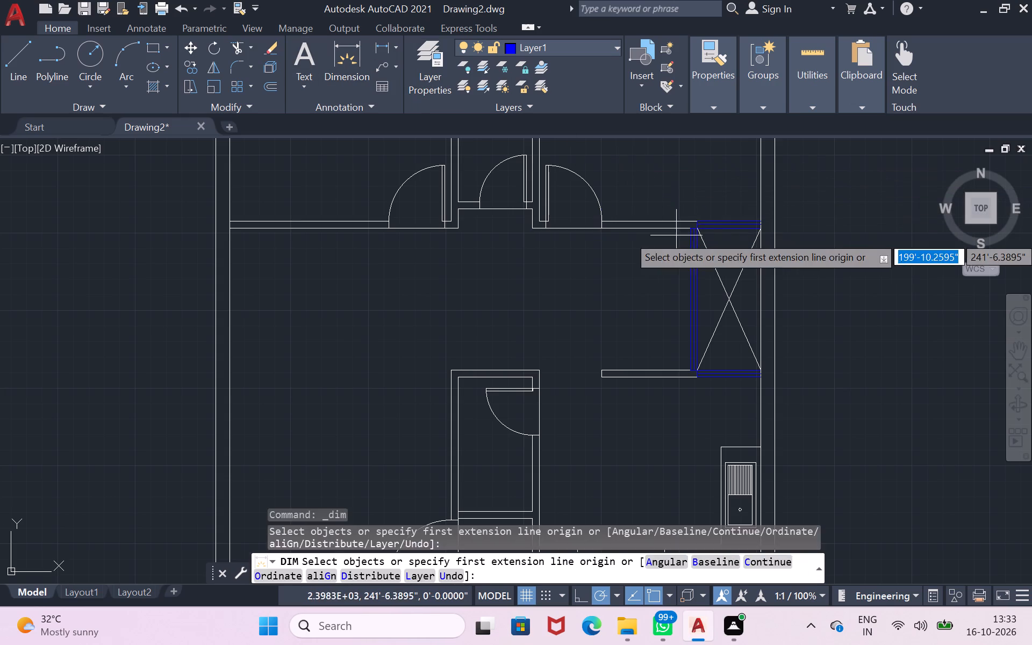
{"action": "scroll", "coordinate": [676, 235], "scroll_direction": "up", "scroll_amount": 1}
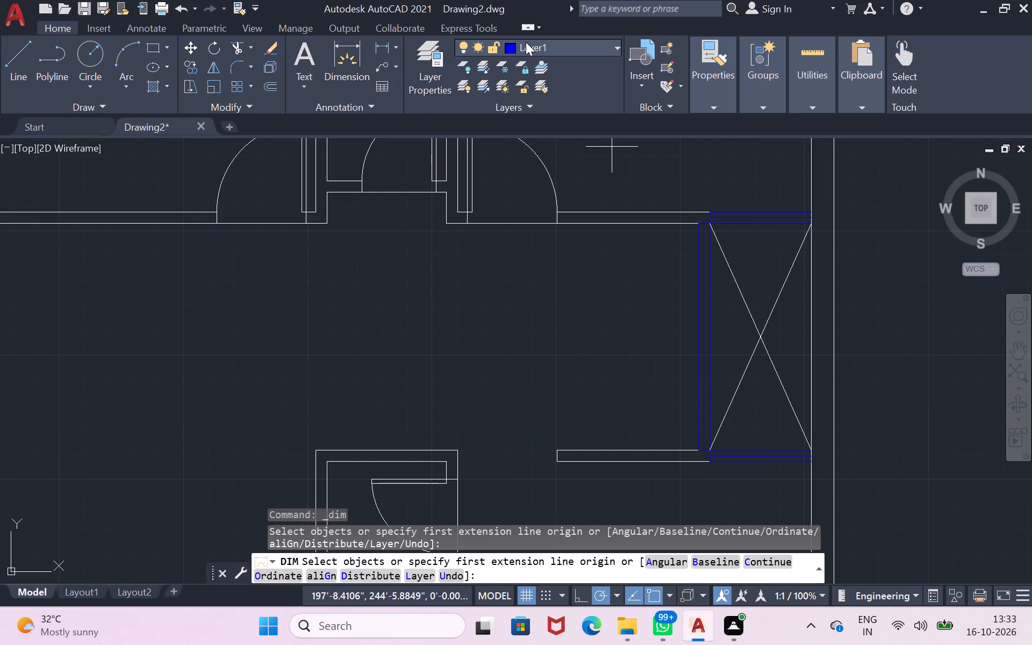
{"action": "left_click", "coordinate": [526, 42]}
{"action": "left_click", "coordinate": [542, 73]}
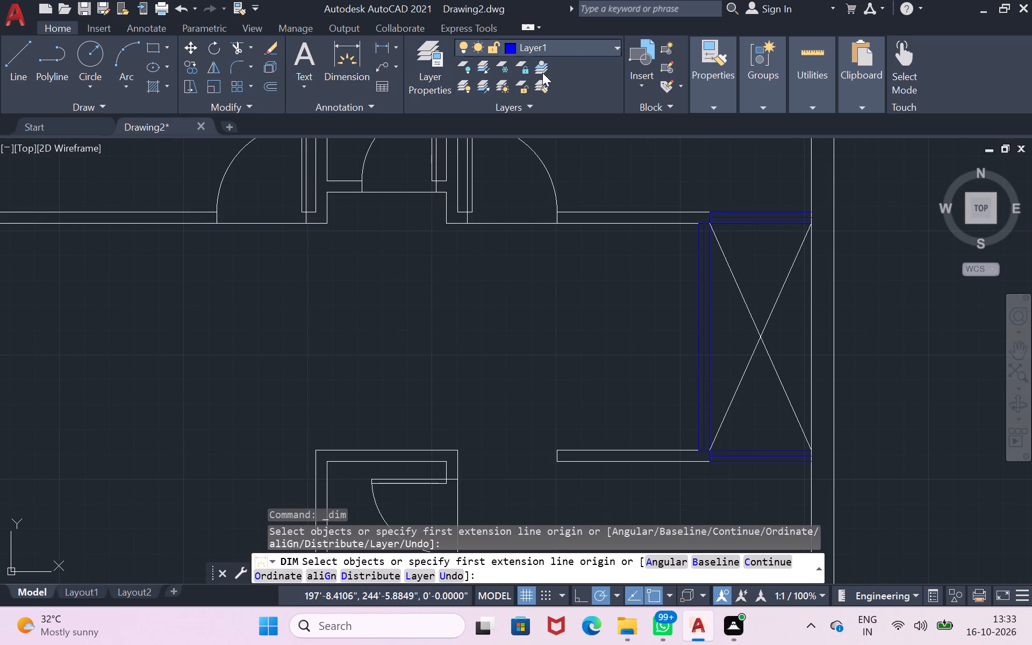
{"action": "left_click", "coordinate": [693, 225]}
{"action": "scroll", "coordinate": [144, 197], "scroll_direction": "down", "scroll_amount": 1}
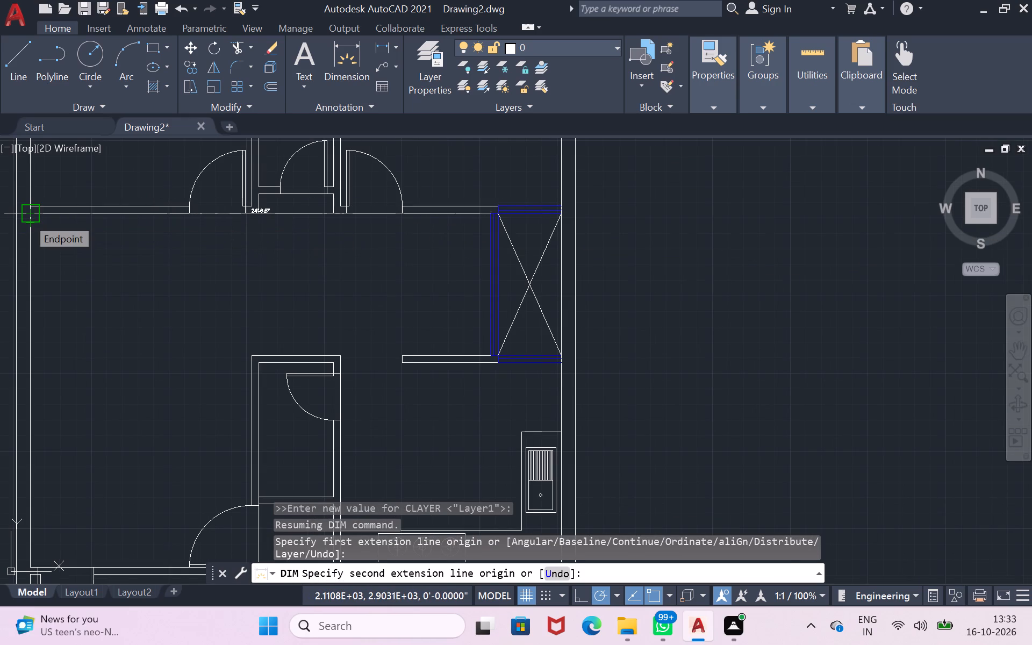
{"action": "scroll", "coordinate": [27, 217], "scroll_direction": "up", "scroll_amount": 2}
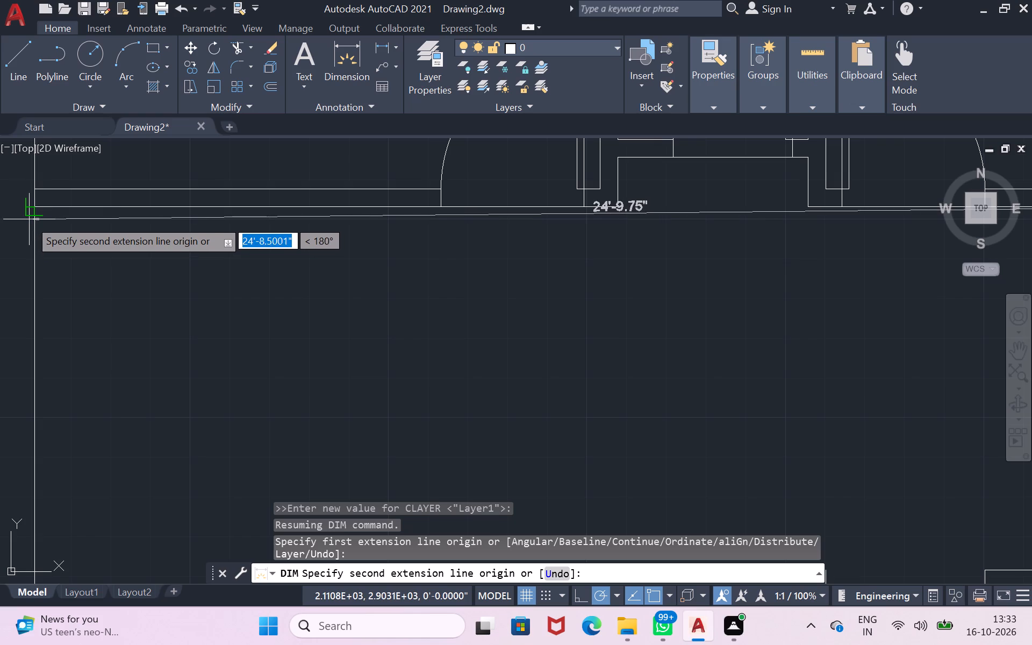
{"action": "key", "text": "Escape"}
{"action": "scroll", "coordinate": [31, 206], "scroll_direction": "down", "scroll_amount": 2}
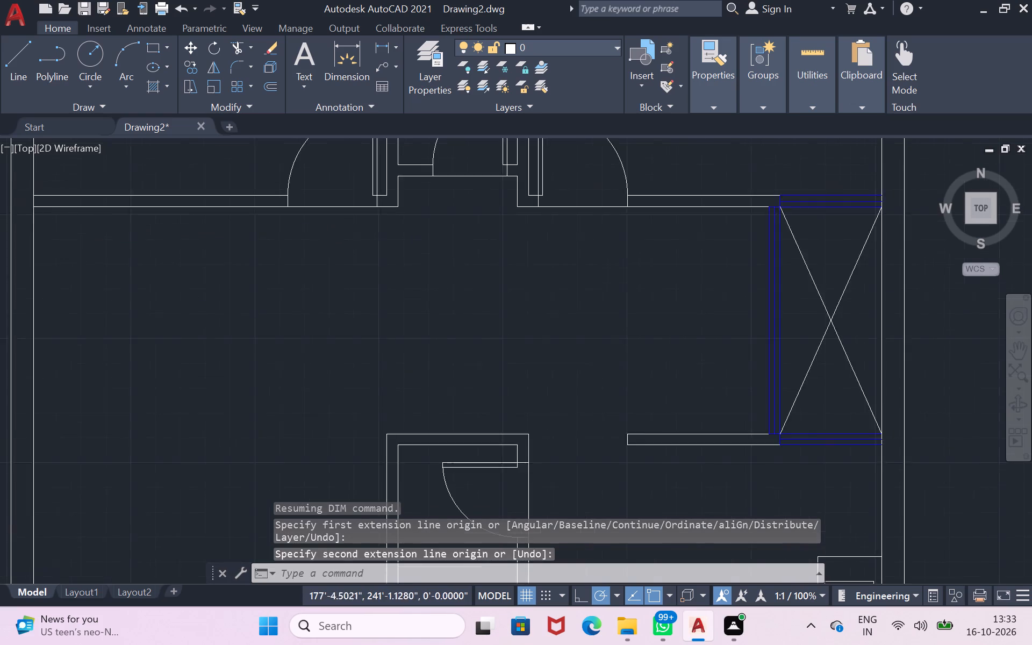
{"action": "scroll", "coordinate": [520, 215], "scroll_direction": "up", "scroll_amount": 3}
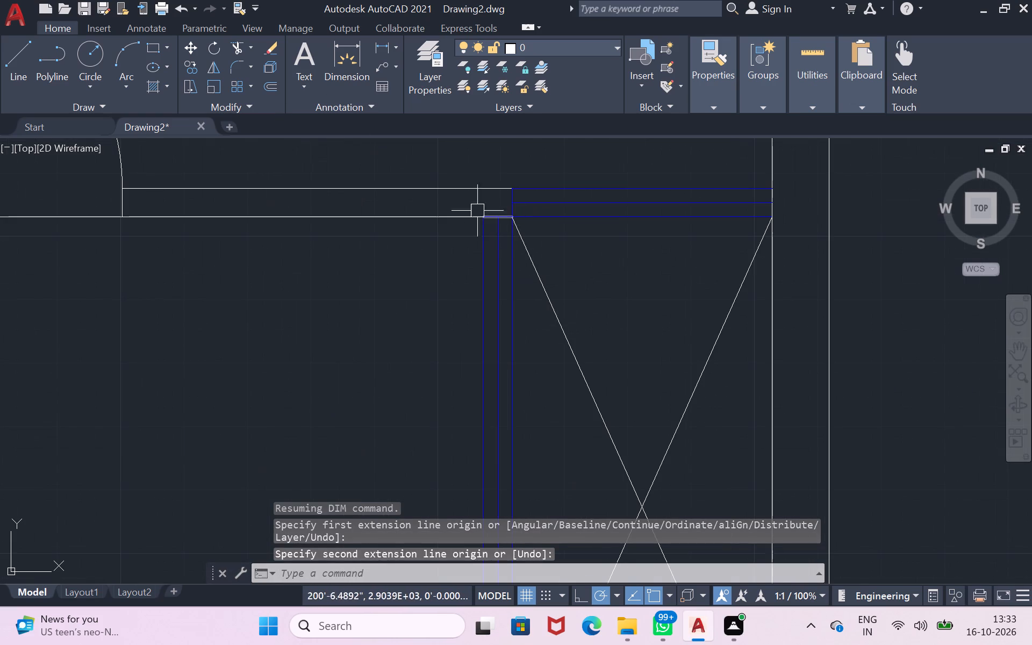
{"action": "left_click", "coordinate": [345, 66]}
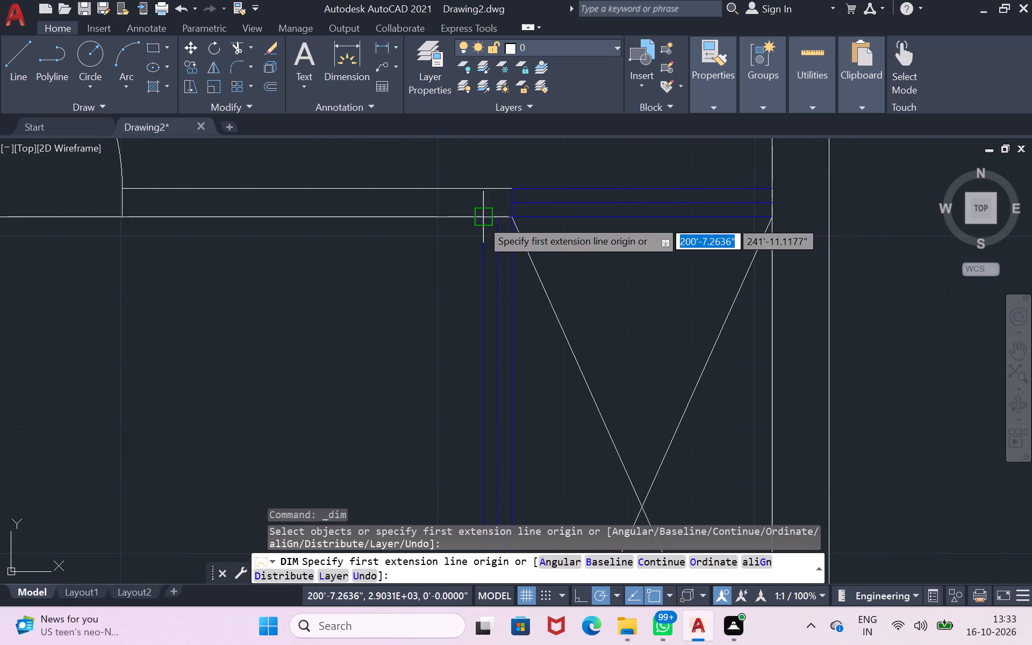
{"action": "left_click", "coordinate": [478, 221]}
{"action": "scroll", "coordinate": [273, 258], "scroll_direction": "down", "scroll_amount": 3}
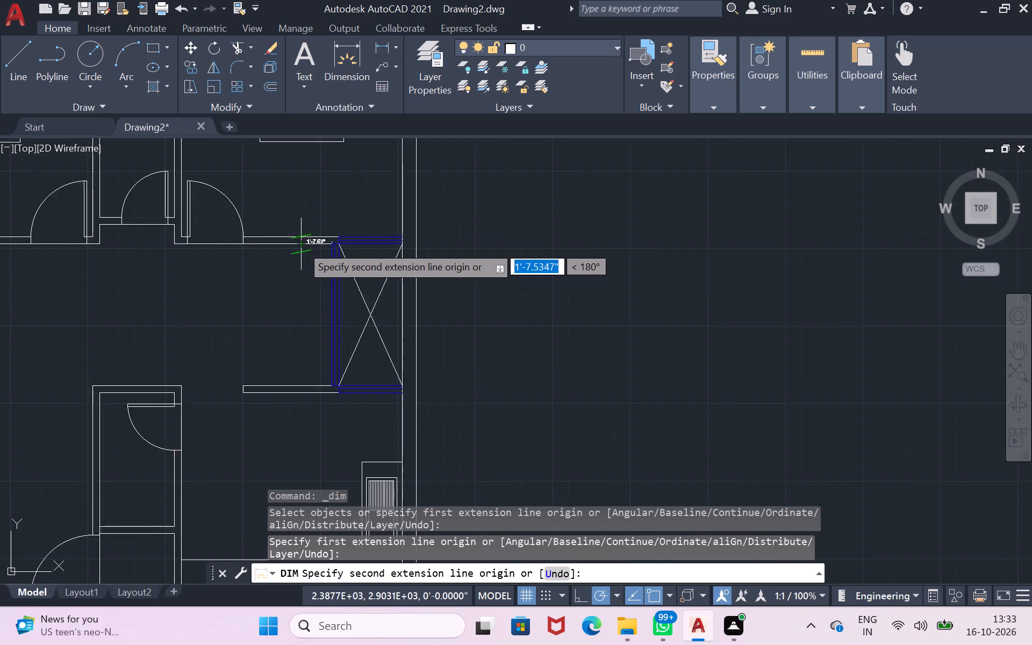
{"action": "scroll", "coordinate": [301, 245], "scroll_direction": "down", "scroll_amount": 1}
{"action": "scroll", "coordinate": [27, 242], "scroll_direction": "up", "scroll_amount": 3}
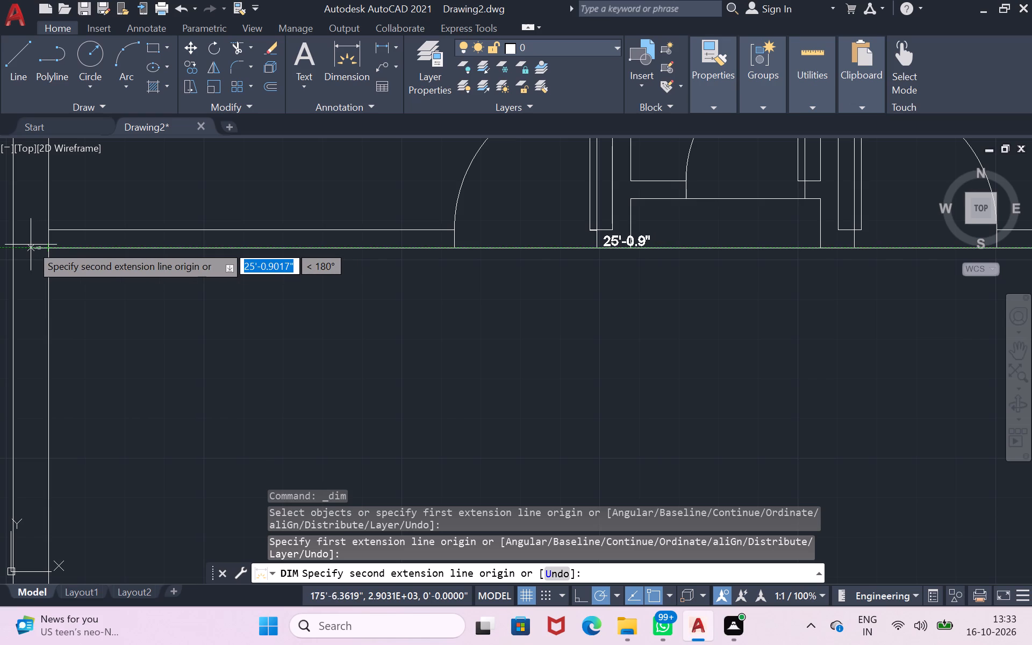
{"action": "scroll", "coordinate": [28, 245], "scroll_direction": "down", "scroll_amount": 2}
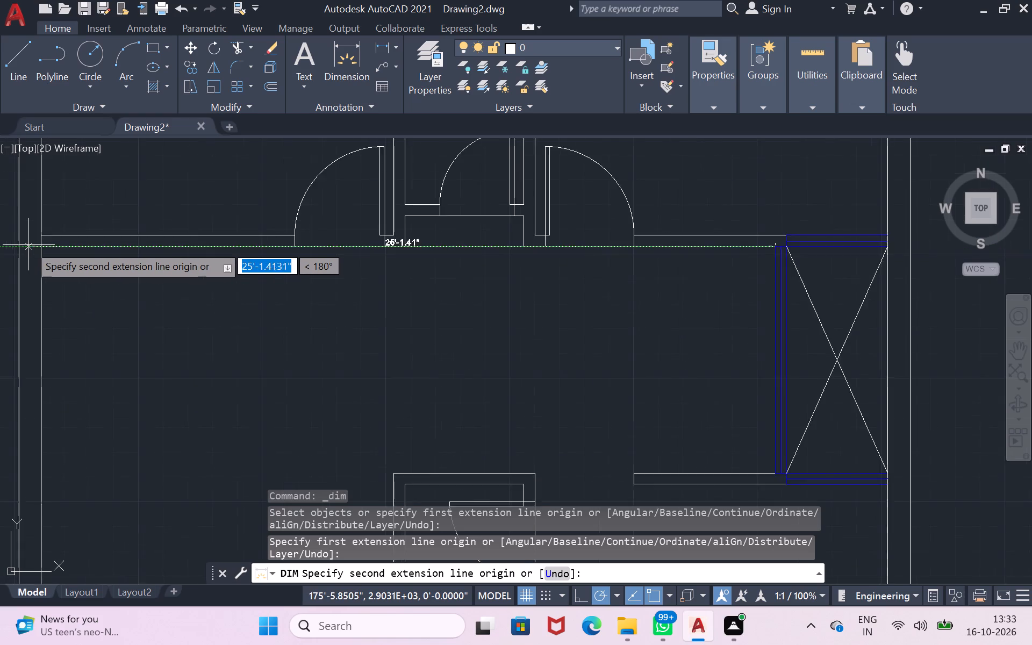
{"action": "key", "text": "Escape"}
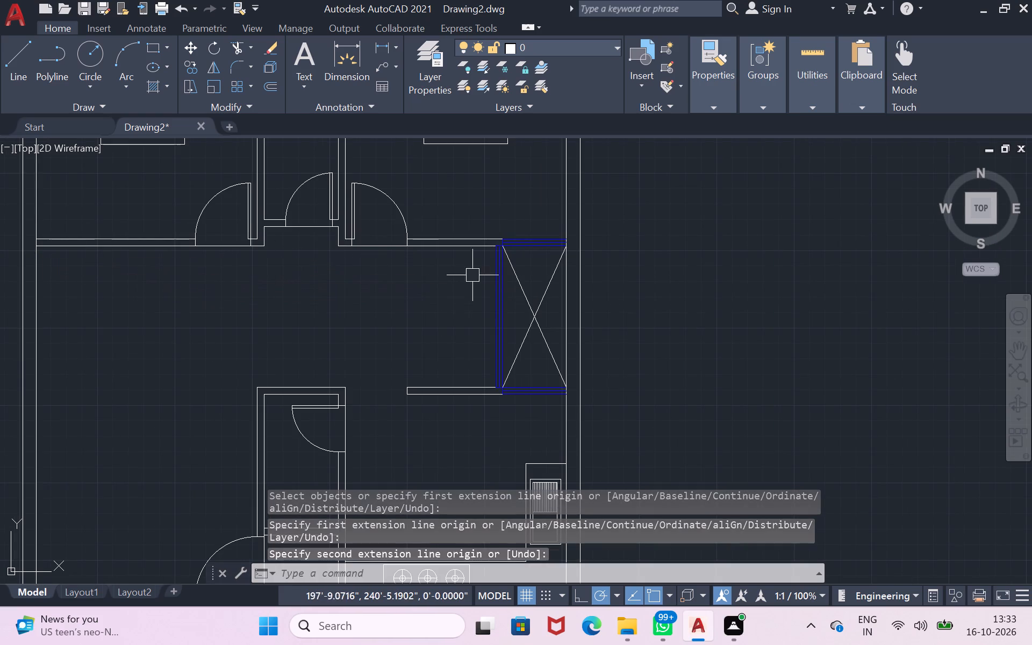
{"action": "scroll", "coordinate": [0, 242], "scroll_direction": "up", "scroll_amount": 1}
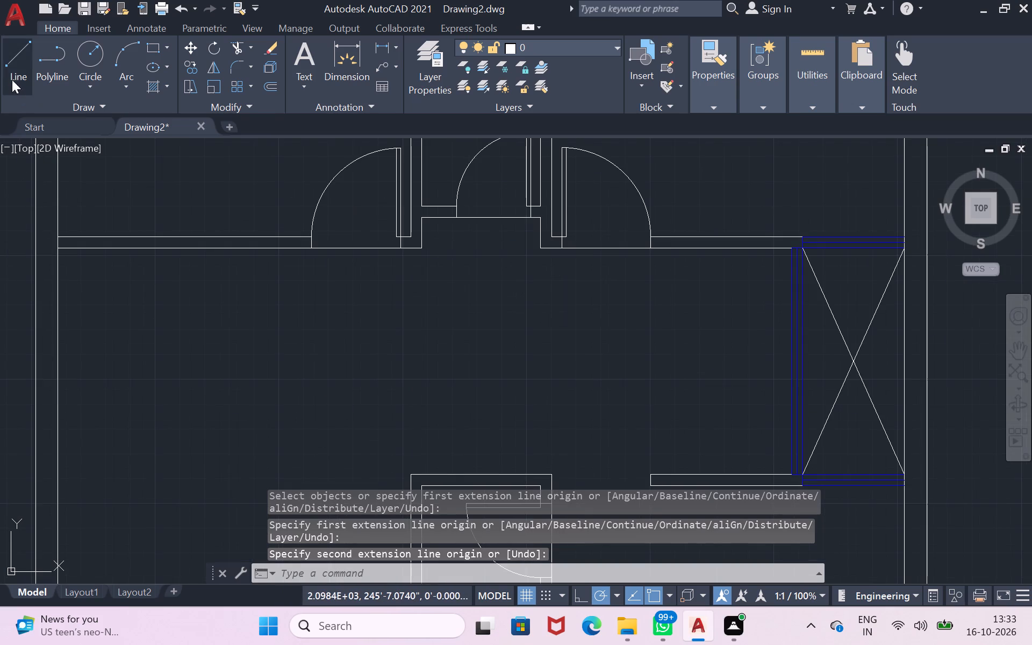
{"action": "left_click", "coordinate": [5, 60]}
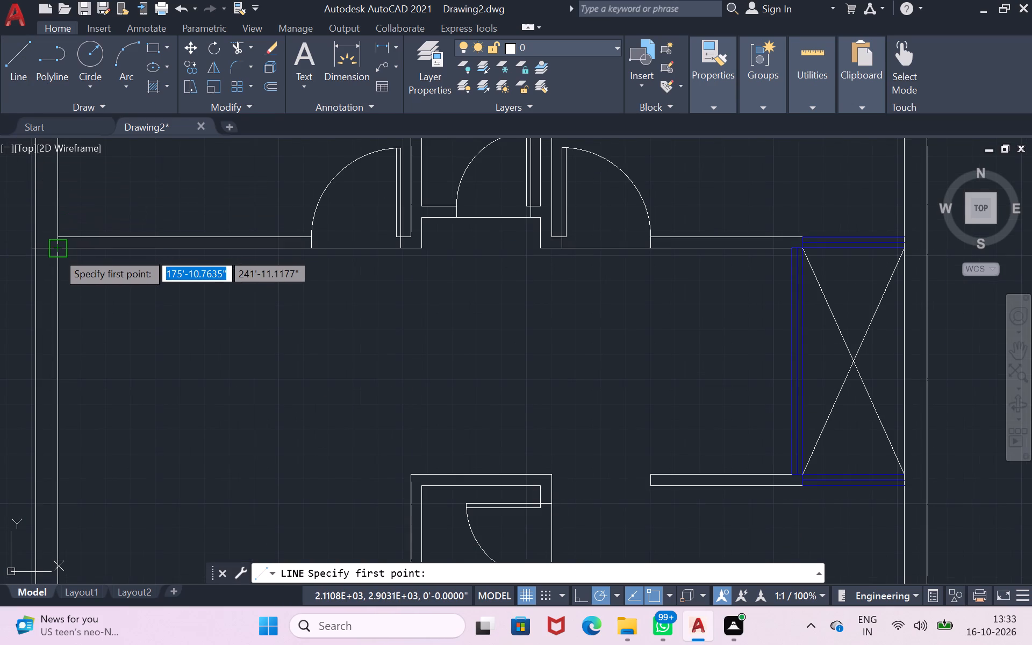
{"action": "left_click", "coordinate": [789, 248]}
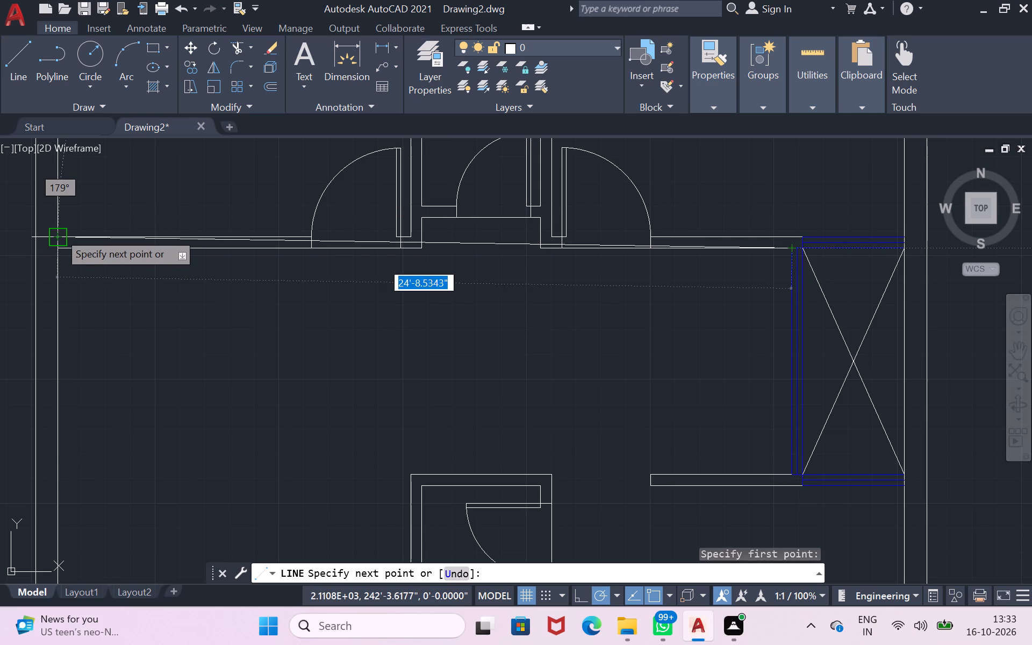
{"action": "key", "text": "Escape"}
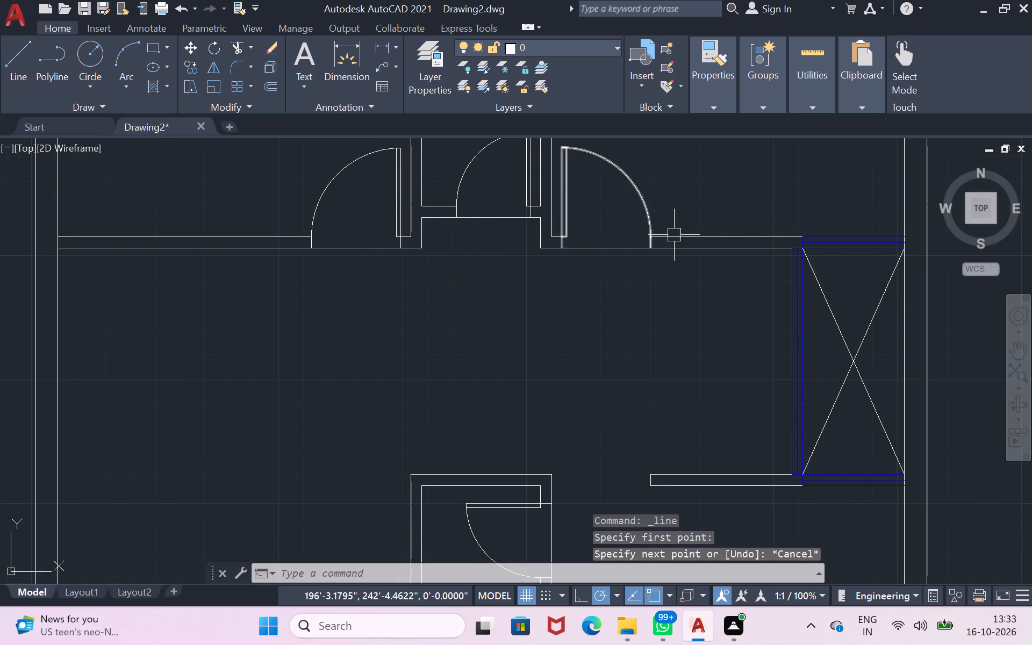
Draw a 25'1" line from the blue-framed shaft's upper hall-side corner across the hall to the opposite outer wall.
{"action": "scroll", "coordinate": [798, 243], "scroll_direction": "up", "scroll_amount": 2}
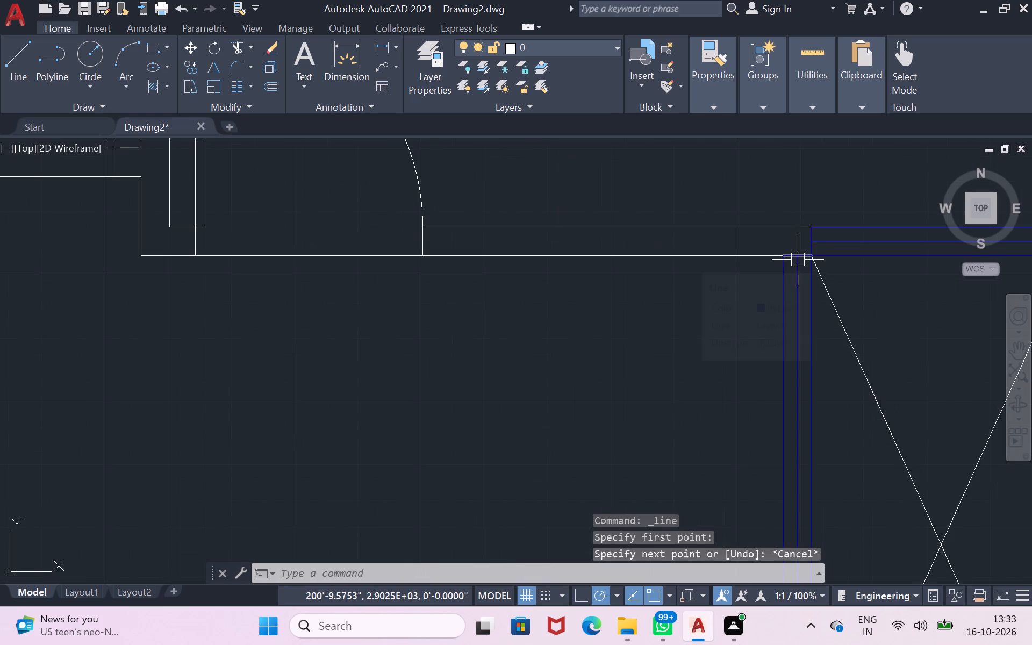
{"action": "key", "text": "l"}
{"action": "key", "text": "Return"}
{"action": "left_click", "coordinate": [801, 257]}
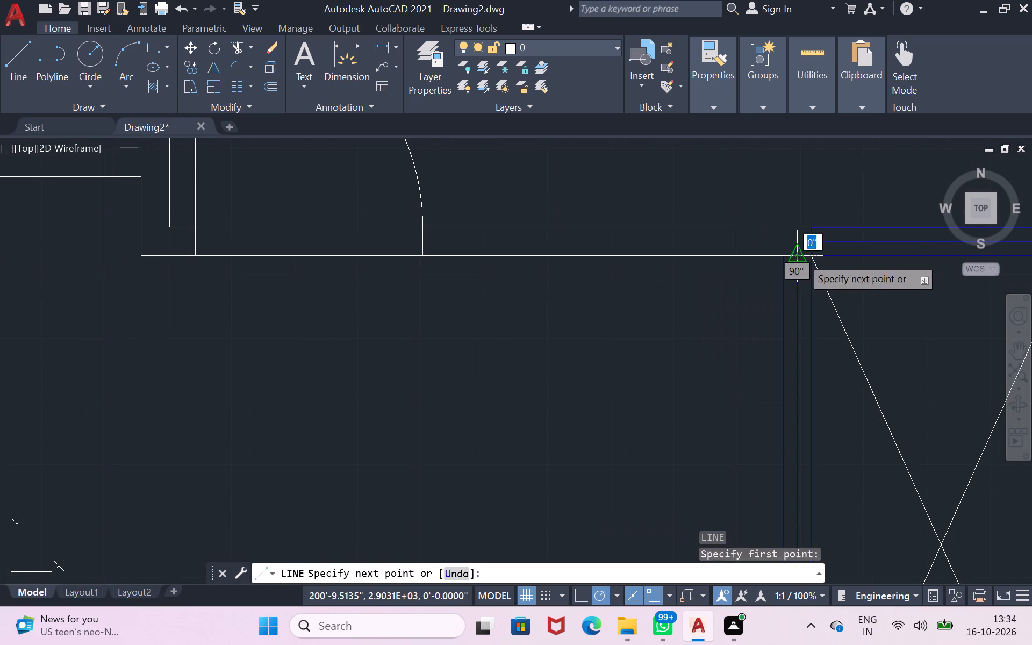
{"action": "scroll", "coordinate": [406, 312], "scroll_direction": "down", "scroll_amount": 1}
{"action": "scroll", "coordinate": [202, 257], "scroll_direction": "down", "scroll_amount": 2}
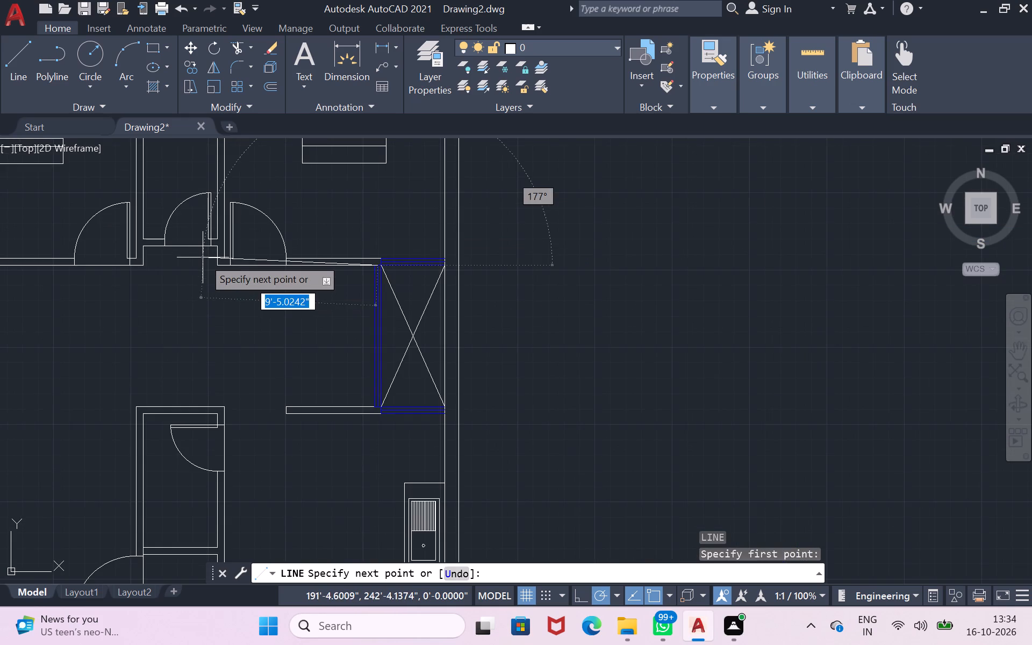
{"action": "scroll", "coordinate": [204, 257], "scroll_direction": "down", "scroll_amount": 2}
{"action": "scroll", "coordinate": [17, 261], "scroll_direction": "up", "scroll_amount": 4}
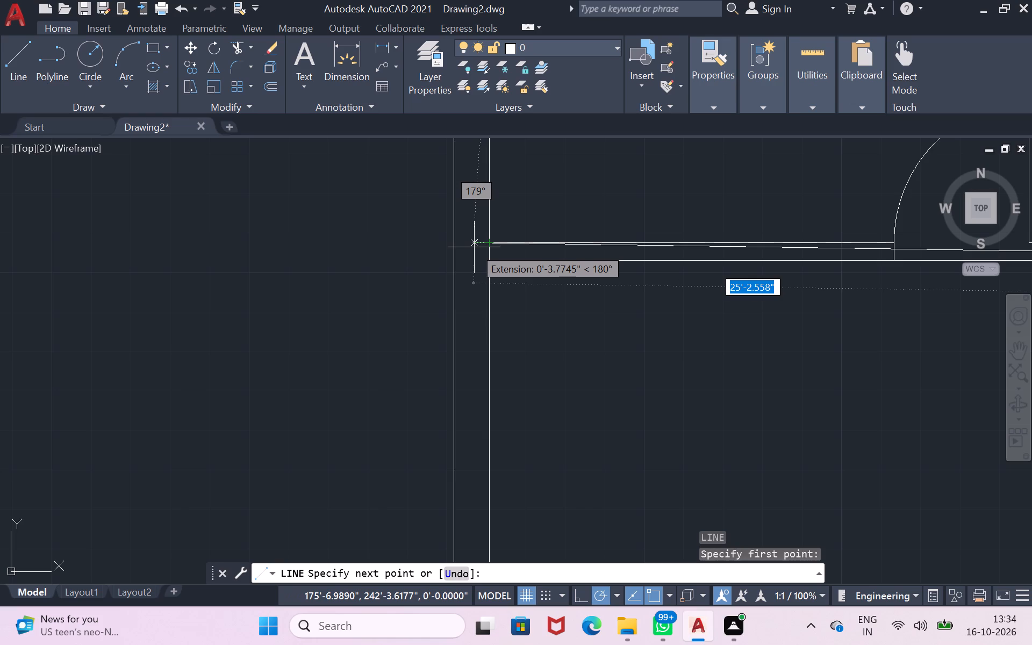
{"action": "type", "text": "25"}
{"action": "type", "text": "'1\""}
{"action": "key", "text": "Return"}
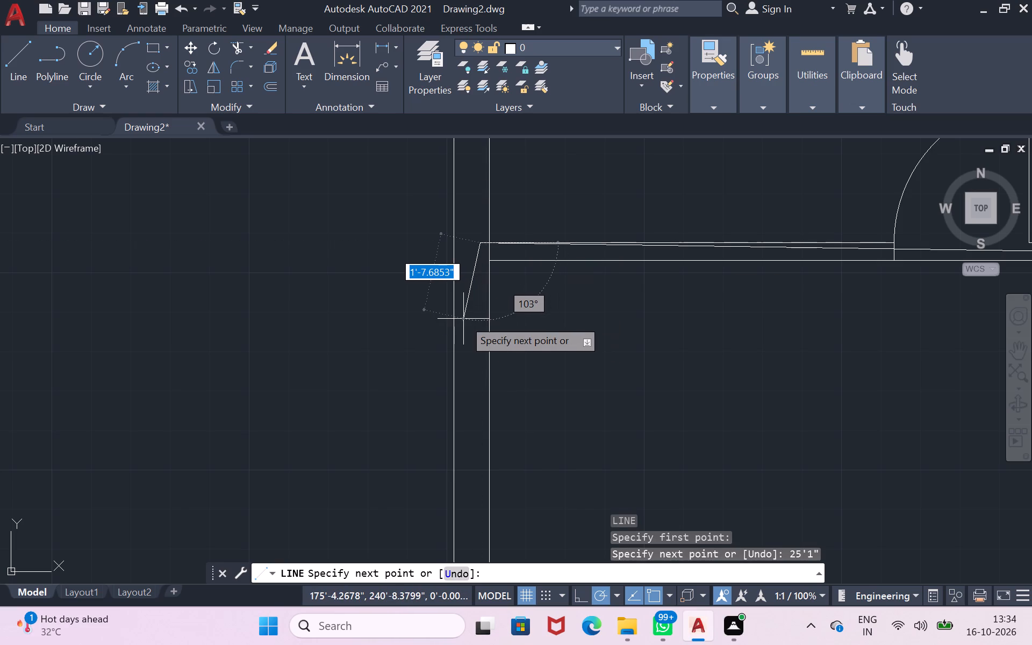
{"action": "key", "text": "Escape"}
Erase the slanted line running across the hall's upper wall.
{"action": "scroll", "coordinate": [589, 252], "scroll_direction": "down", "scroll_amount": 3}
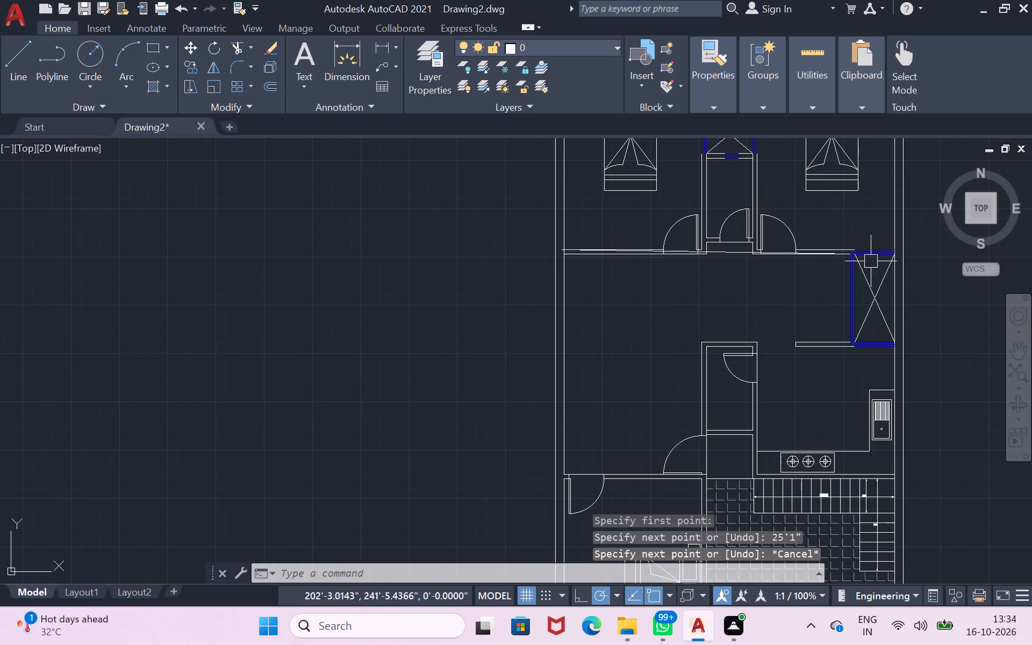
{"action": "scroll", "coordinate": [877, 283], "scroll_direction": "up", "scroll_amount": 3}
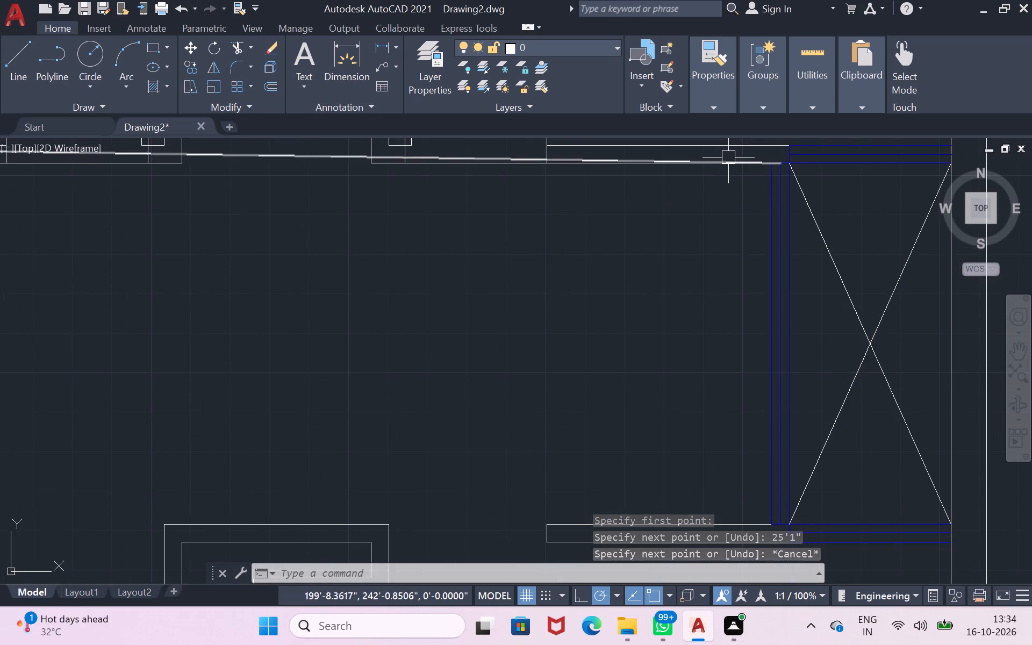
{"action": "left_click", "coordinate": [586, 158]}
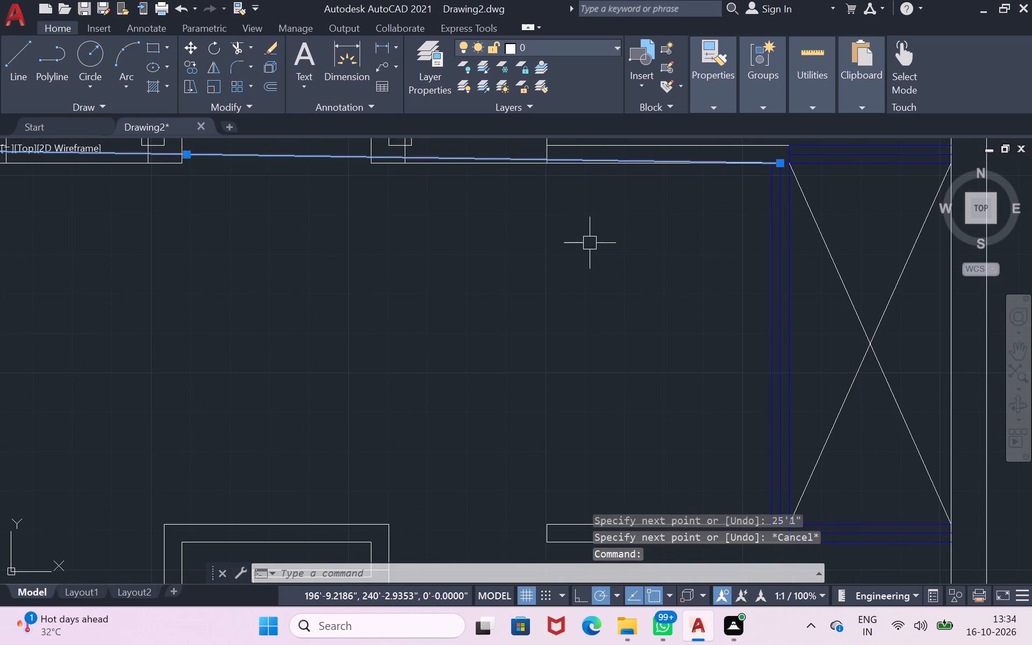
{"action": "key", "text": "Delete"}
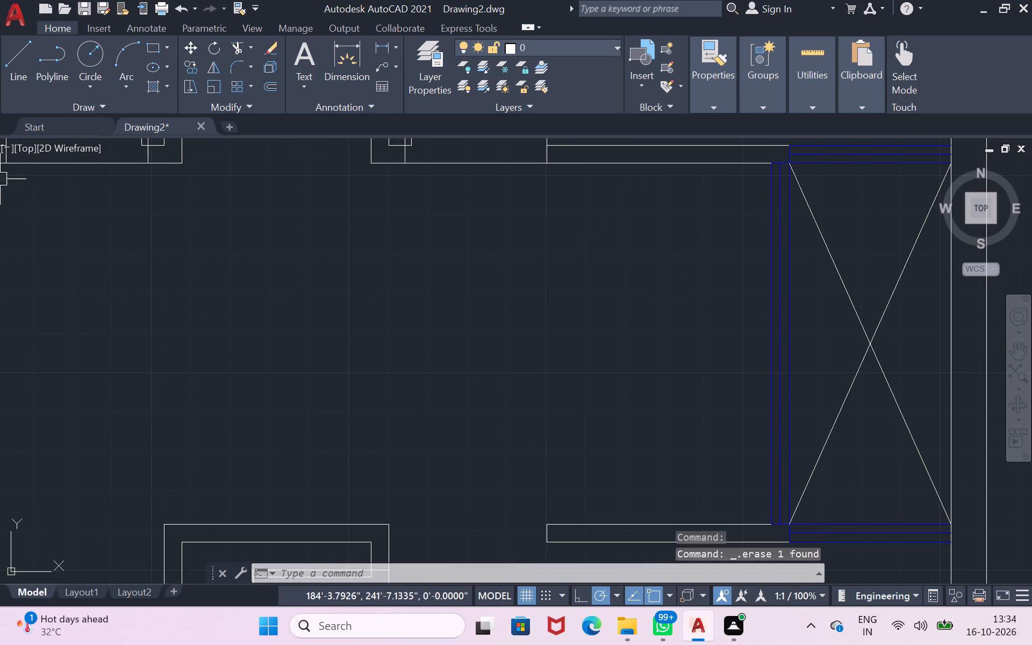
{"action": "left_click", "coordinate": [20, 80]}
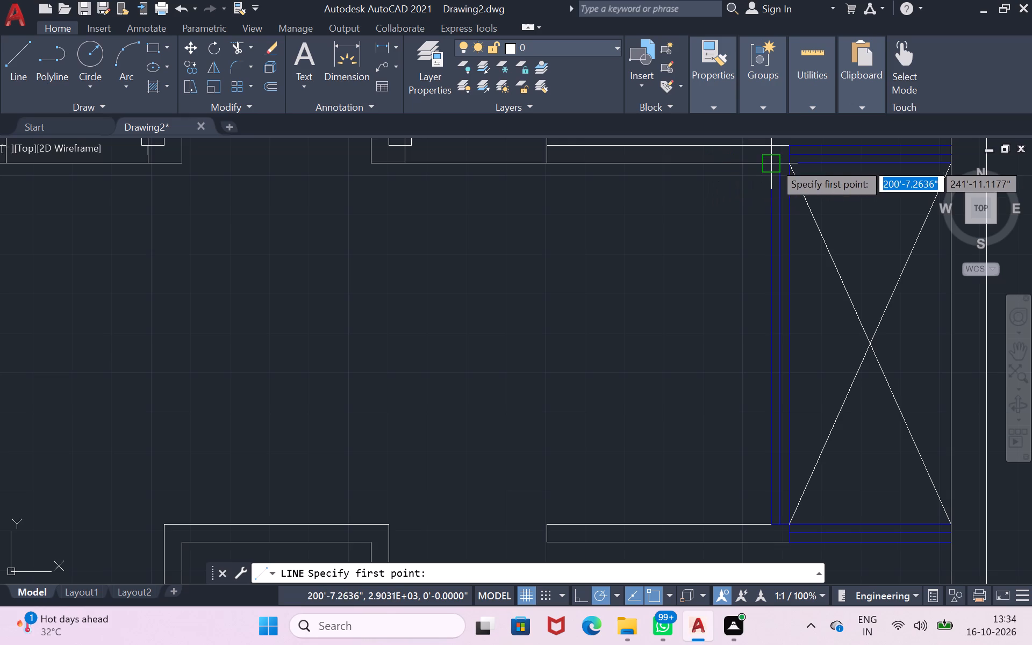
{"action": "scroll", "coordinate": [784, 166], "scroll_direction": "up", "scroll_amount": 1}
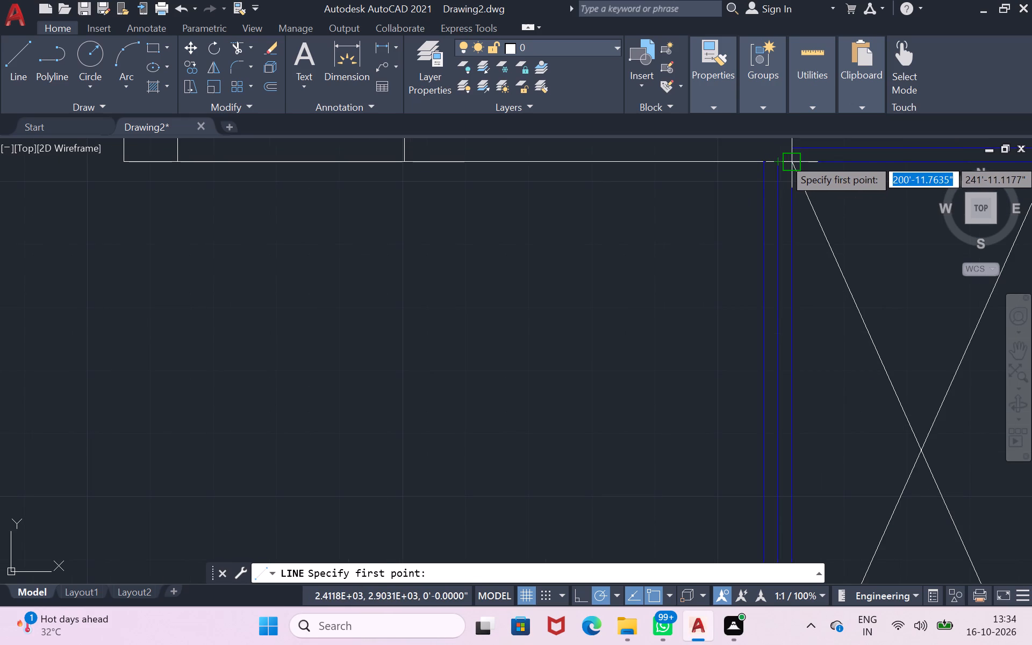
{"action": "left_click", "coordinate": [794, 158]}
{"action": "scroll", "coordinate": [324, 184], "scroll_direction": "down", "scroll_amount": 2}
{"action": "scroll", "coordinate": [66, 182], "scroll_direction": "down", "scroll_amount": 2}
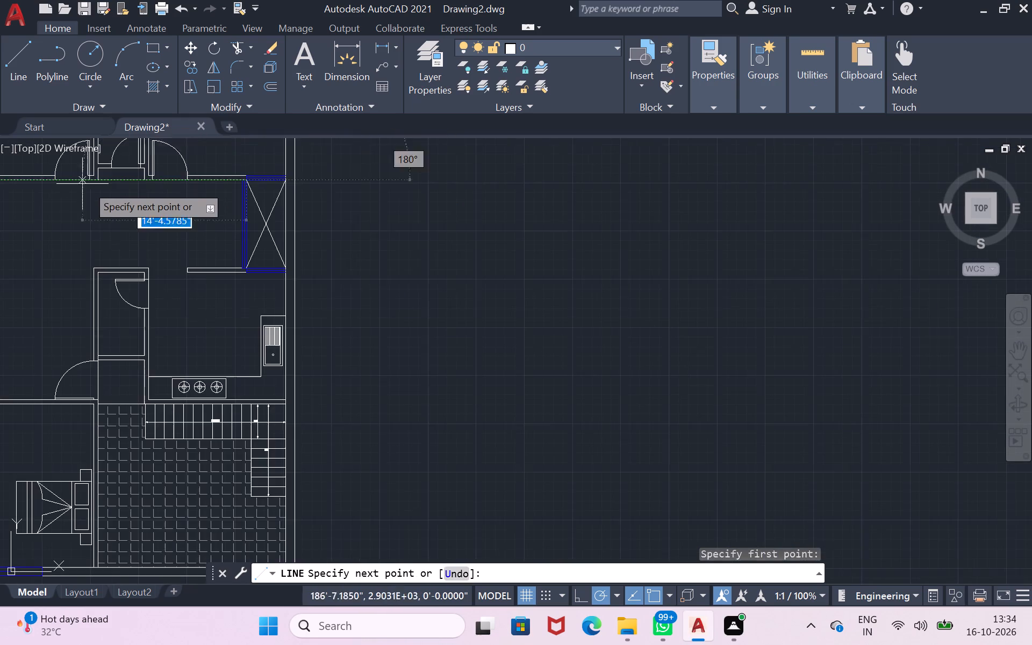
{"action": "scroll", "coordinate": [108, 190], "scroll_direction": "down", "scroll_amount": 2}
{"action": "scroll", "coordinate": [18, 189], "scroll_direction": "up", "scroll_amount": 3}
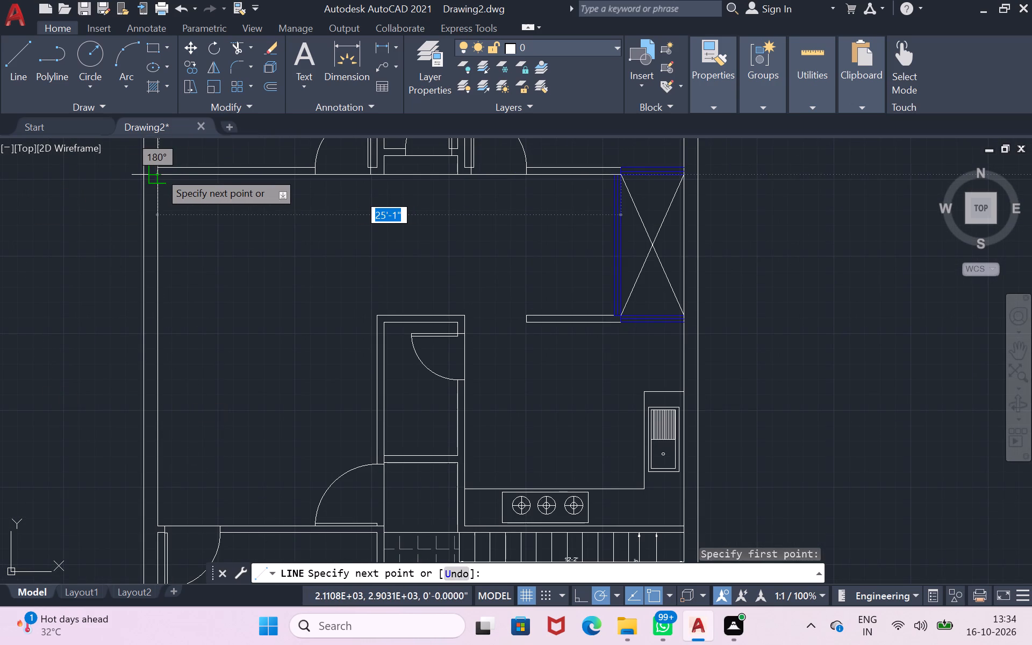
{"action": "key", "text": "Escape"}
Dimension the hall's full length along its upper wall, from the outer wall's inner face to the blue-framed shaft's corner.
{"action": "left_click", "coordinate": [334, 52]}
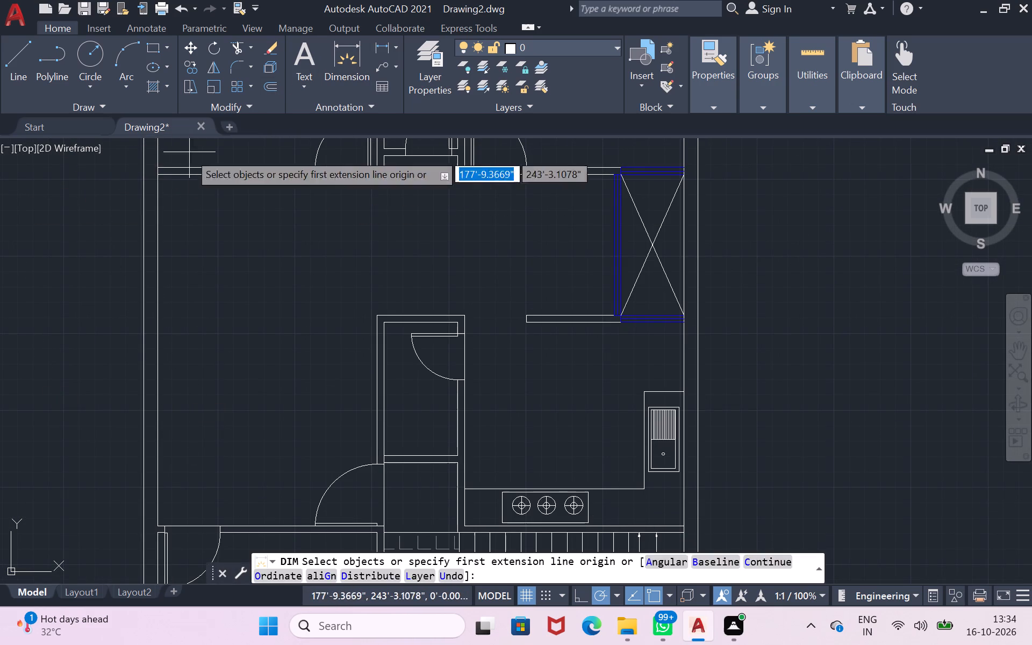
{"action": "left_click", "coordinate": [162, 173]}
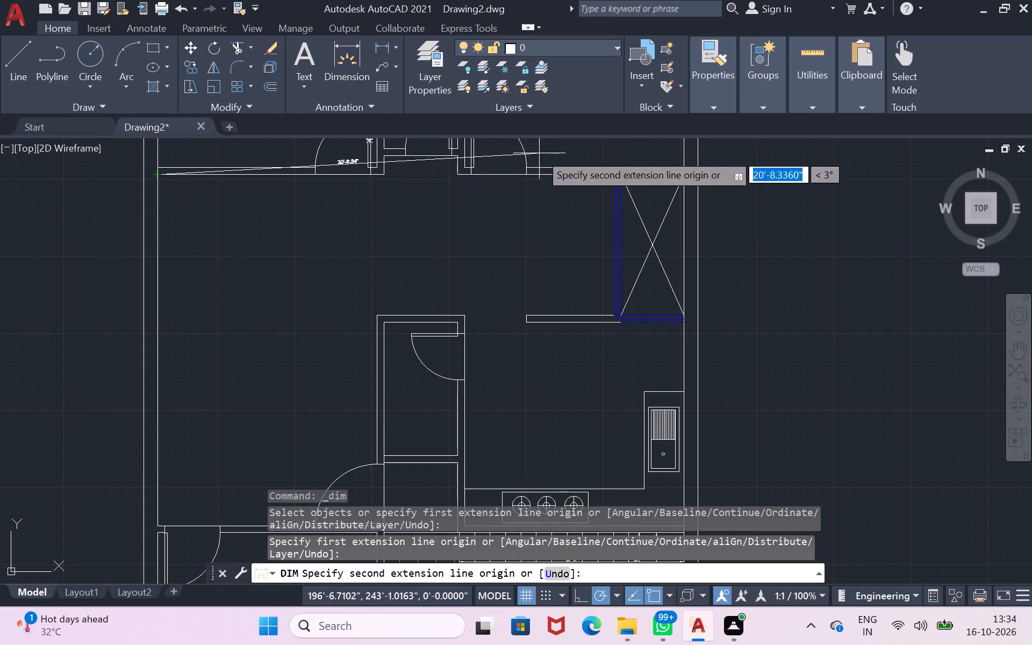
{"action": "scroll", "coordinate": [612, 180], "scroll_direction": "up", "scroll_amount": 2}
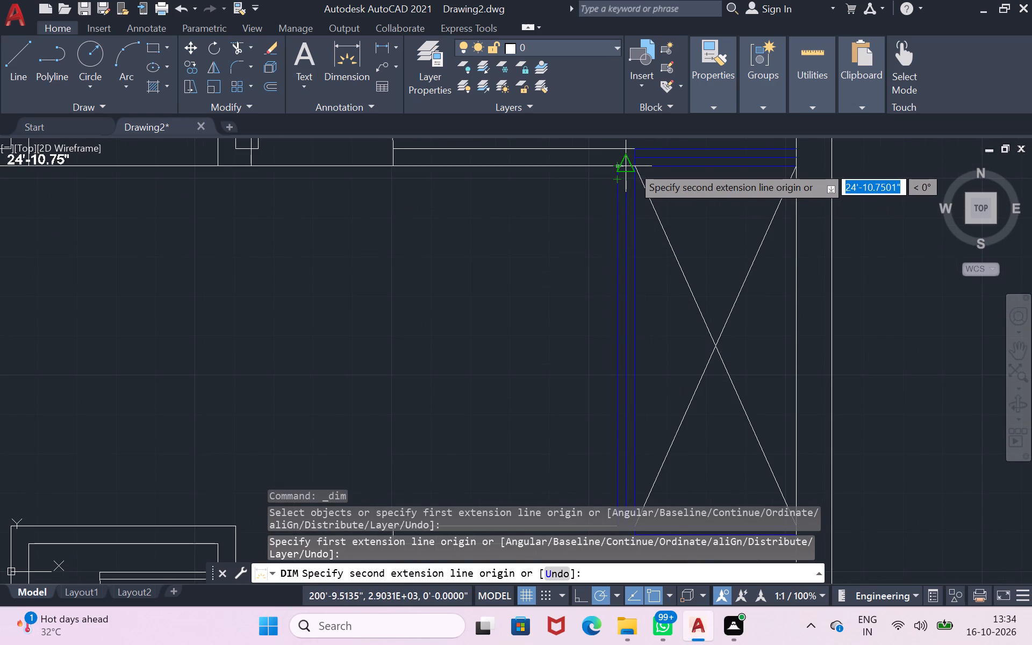
{"action": "left_click", "coordinate": [637, 168]}
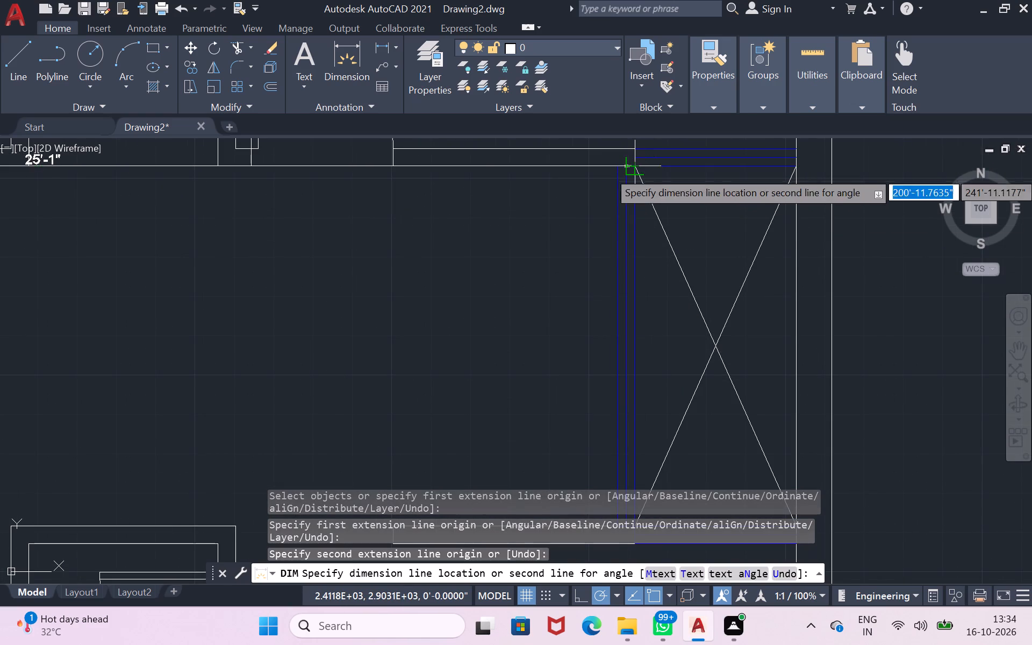
{"action": "left_click", "coordinate": [592, 225]}
Dimension the hall's width beside the blue-framed shaft, from the upper wall's hall face to the lower wall's far face.
{"action": "scroll", "coordinate": [596, 220], "scroll_direction": "down", "scroll_amount": 2}
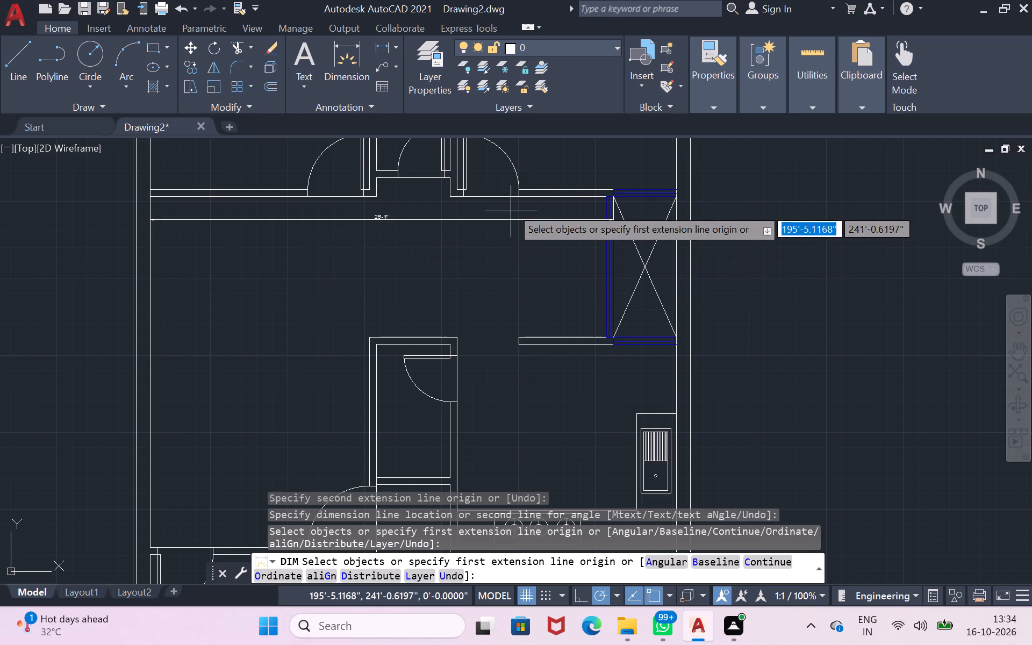
{"action": "left_click", "coordinate": [350, 45]}
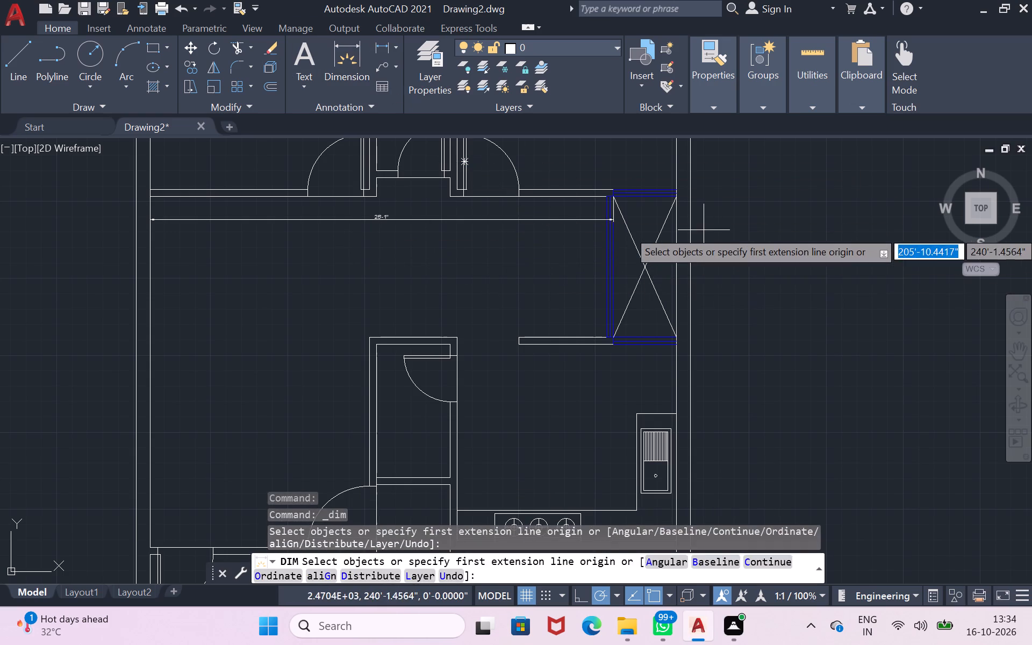
{"action": "scroll", "coordinate": [704, 230], "scroll_direction": "up", "scroll_amount": 1}
{"action": "left_click", "coordinate": [543, 178]}
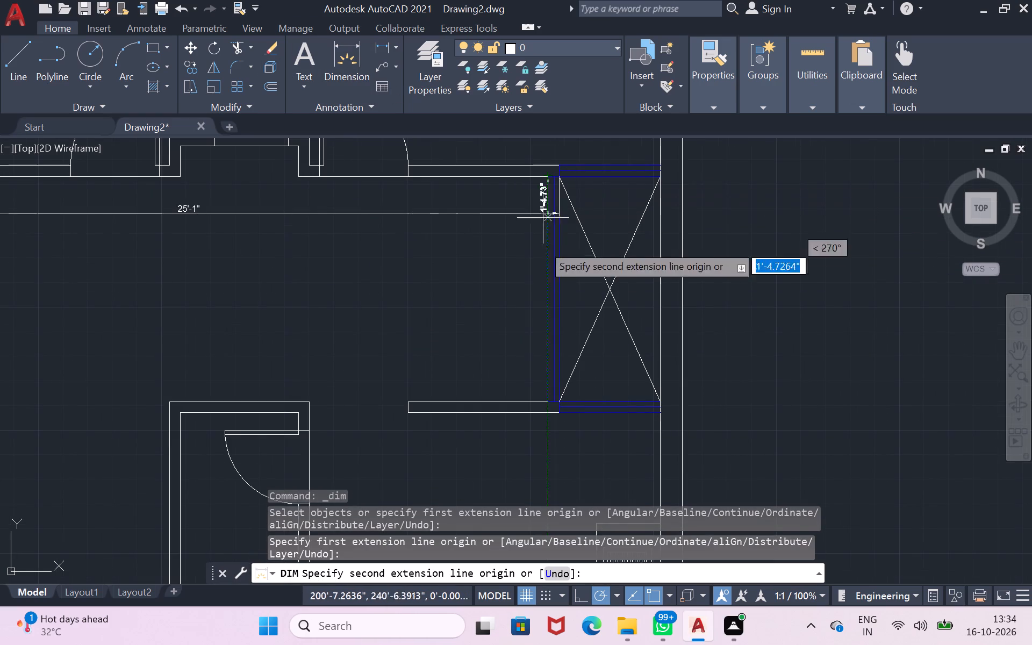
{"action": "left_click", "coordinate": [550, 411]}
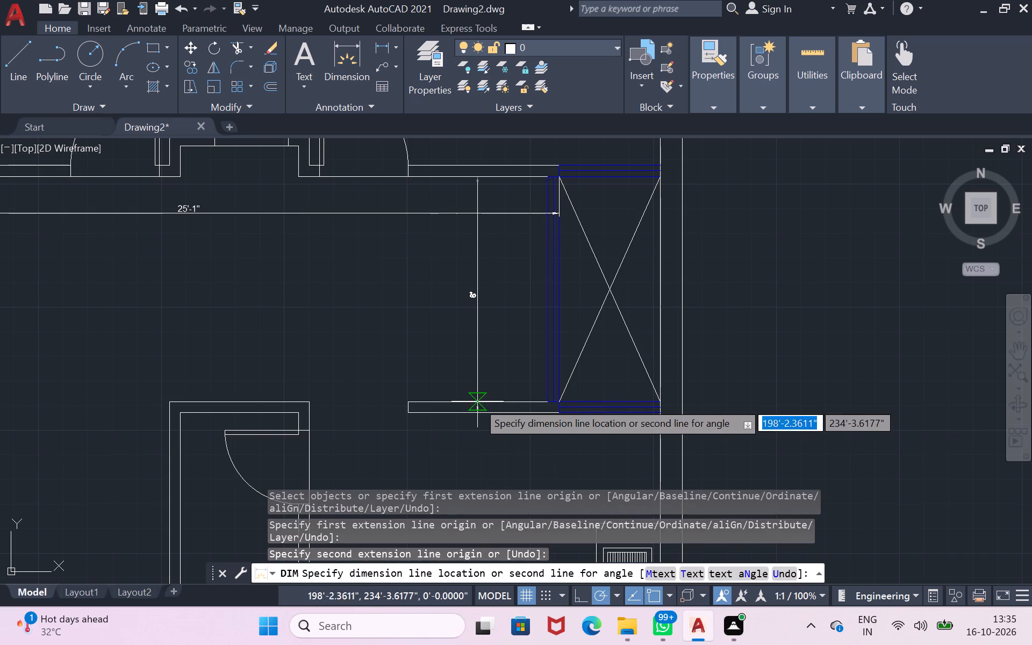
{"action": "left_click", "coordinate": [518, 396]}
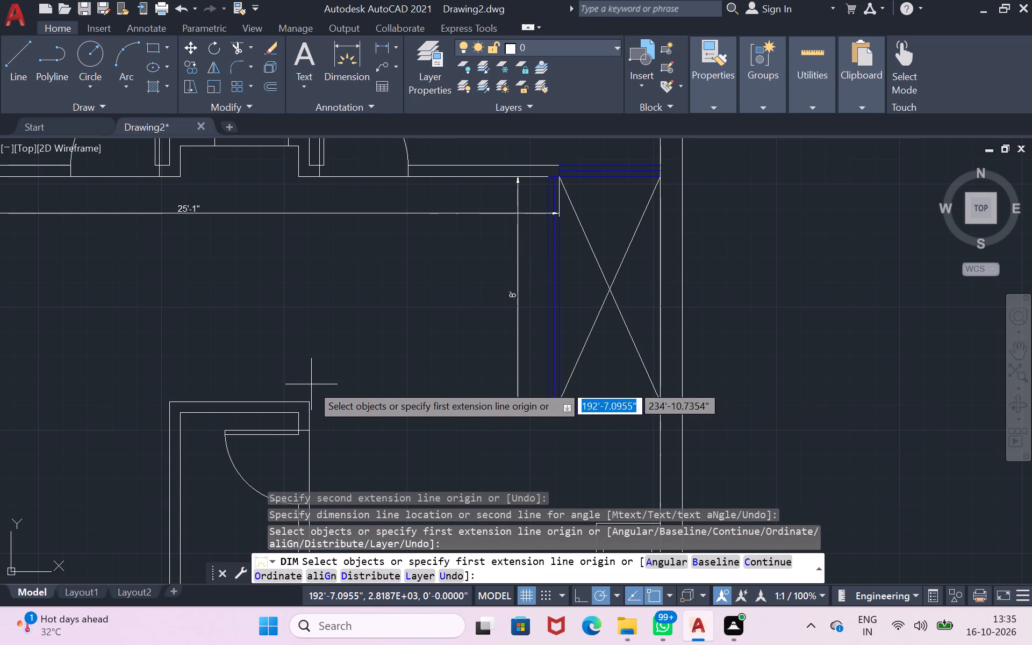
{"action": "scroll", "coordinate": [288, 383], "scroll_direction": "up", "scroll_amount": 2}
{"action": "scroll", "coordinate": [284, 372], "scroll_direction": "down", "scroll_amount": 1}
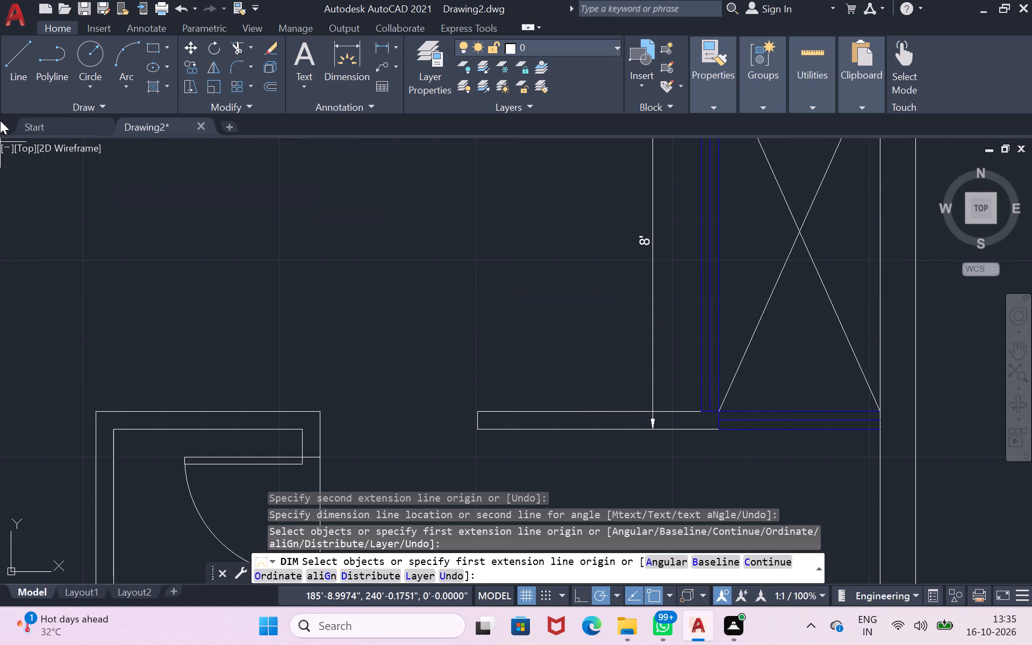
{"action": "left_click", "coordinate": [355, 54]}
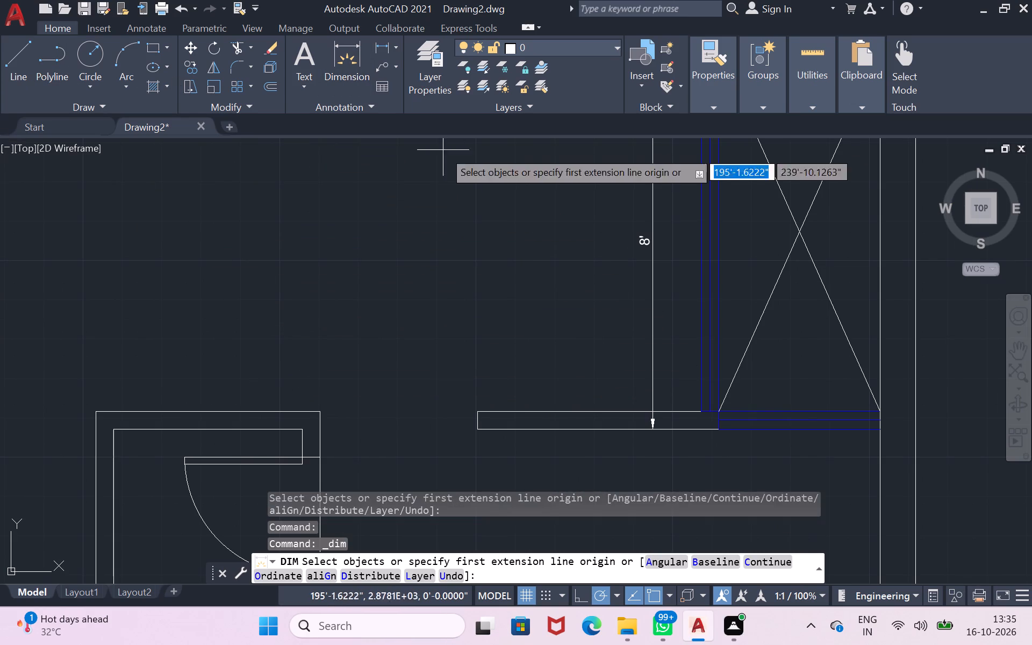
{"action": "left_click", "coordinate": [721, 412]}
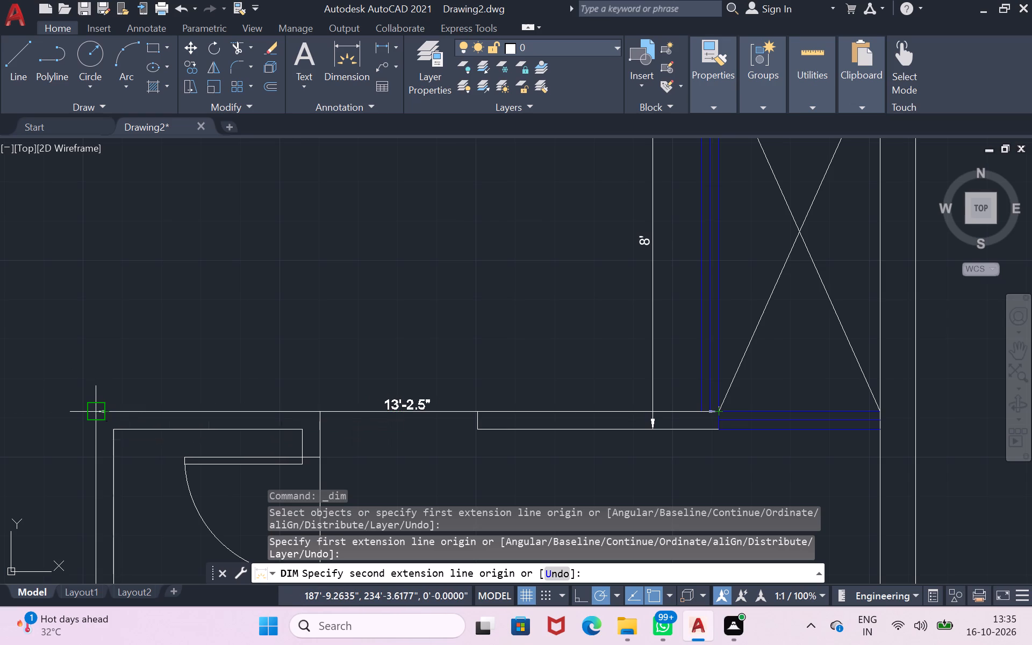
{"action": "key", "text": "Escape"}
Dimension the hall's lower side from the middle of the shaft's blue frame to the small room's upper outer corner.
{"action": "scroll", "coordinate": [573, 427], "scroll_direction": "up", "scroll_amount": 1}
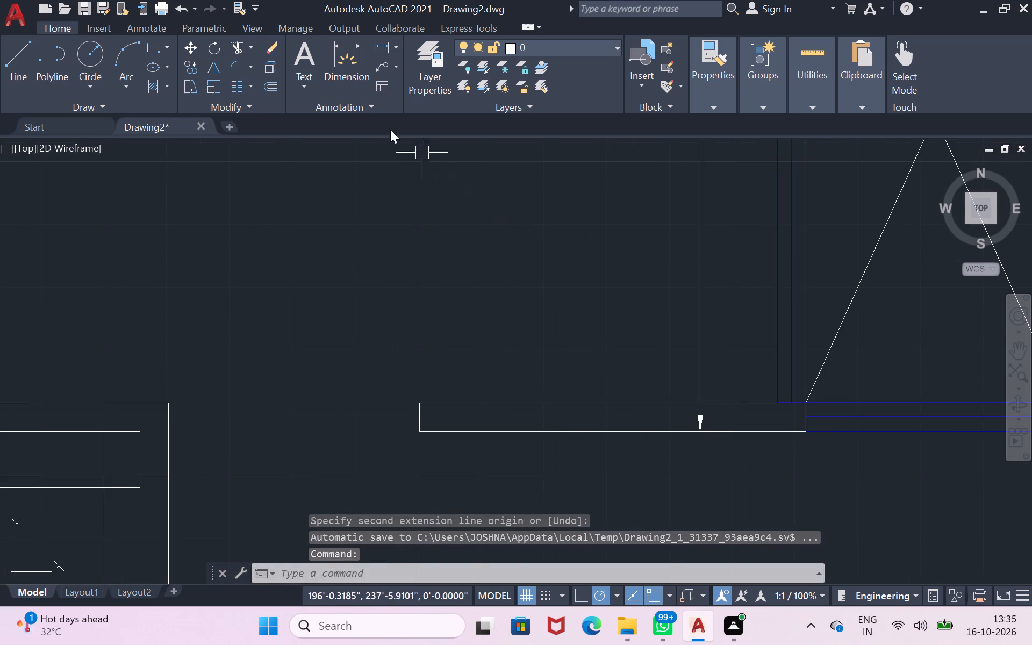
{"action": "left_click", "coordinate": [352, 62]}
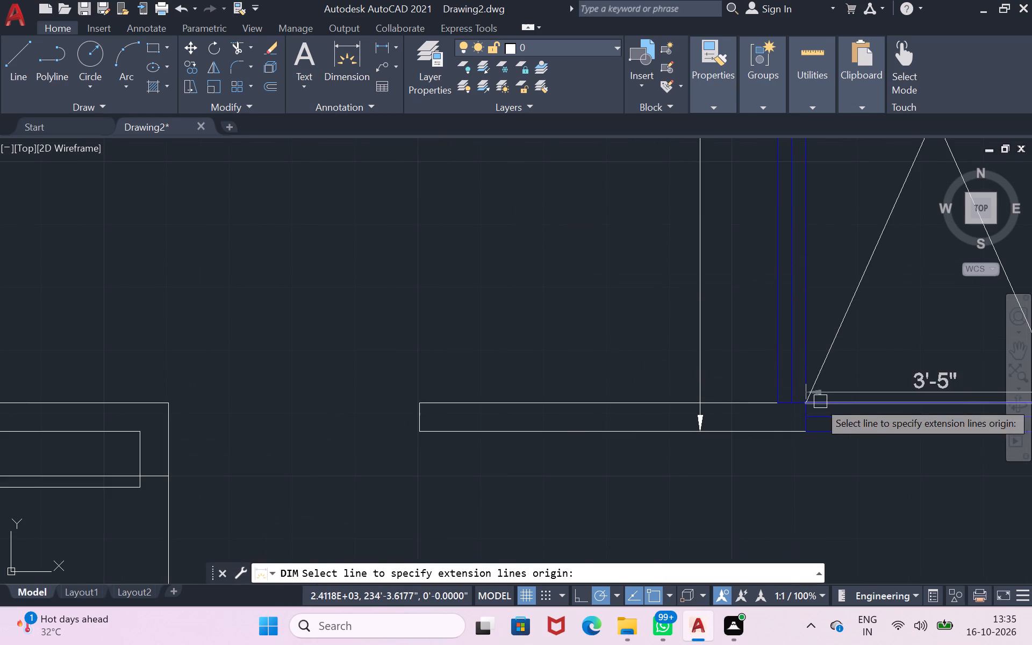
{"action": "left_click", "coordinate": [789, 403]}
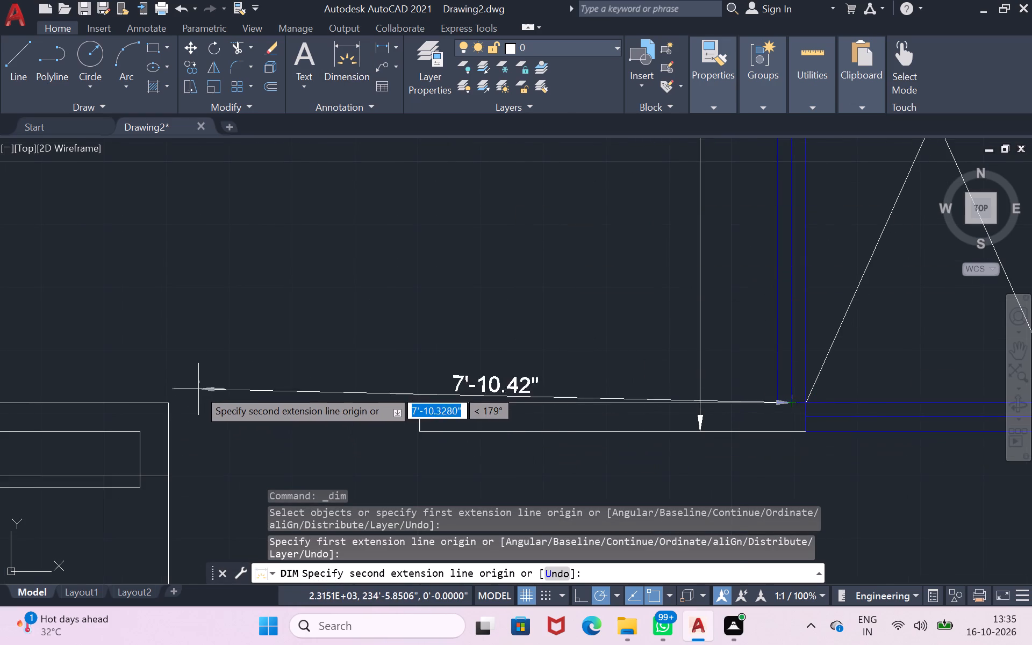
{"action": "scroll", "coordinate": [198, 389], "scroll_direction": "down", "scroll_amount": 1}
{"action": "scroll", "coordinate": [110, 397], "scroll_direction": "down", "scroll_amount": 1}
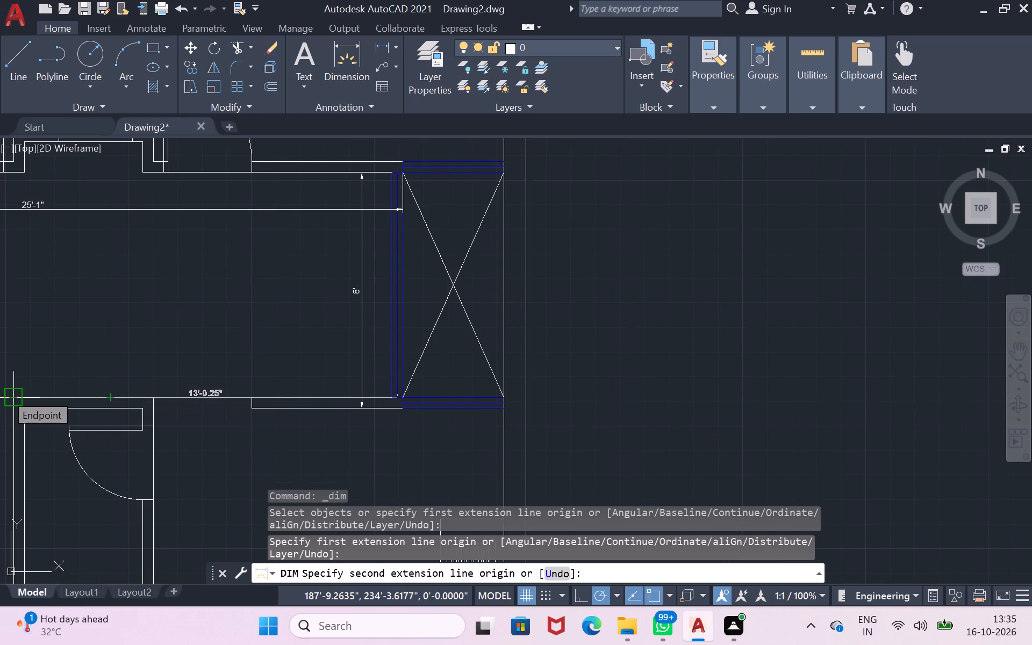
{"action": "left_click", "coordinate": [5, 393]}
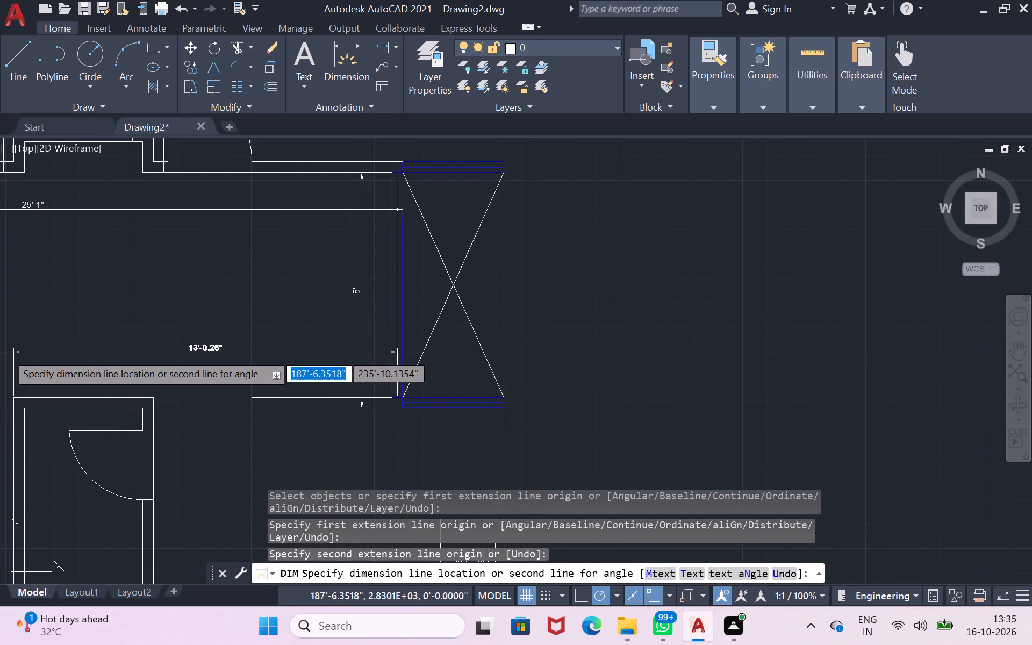
{"action": "left_click", "coordinate": [5, 374]}
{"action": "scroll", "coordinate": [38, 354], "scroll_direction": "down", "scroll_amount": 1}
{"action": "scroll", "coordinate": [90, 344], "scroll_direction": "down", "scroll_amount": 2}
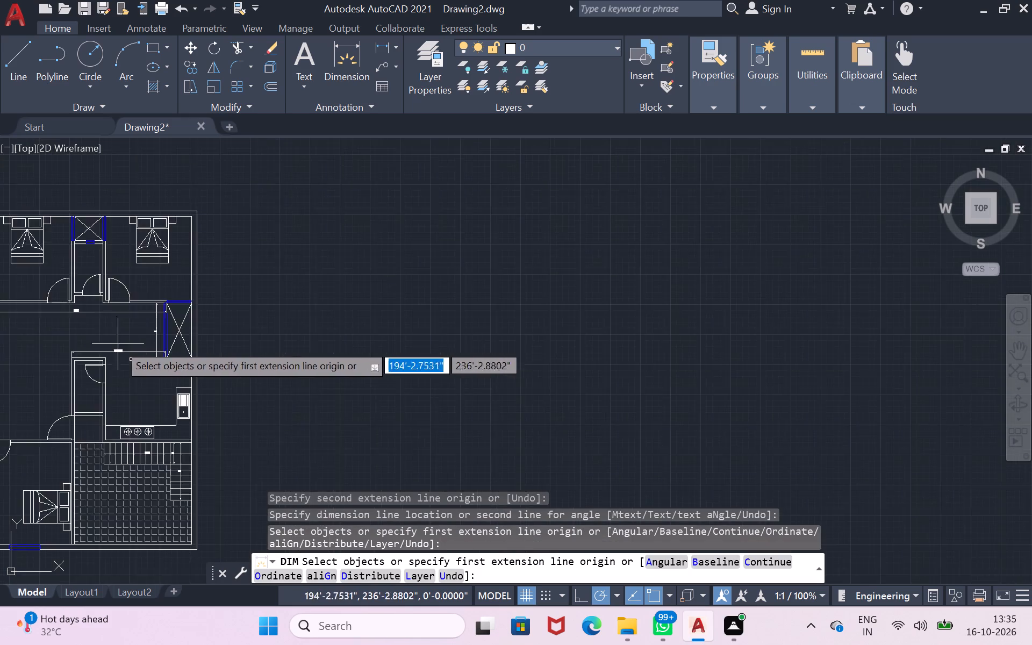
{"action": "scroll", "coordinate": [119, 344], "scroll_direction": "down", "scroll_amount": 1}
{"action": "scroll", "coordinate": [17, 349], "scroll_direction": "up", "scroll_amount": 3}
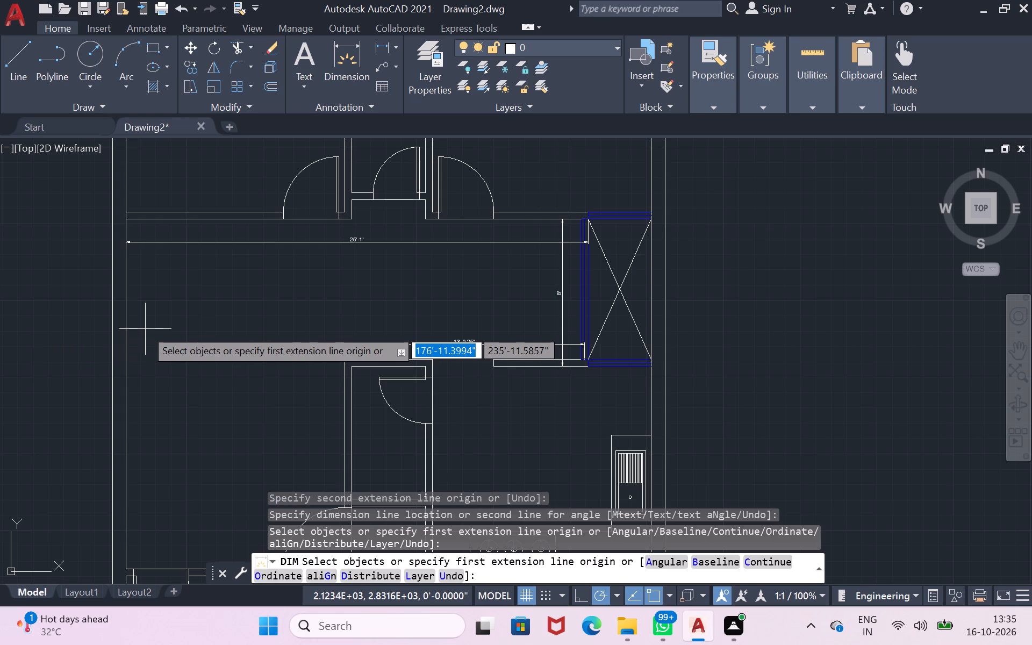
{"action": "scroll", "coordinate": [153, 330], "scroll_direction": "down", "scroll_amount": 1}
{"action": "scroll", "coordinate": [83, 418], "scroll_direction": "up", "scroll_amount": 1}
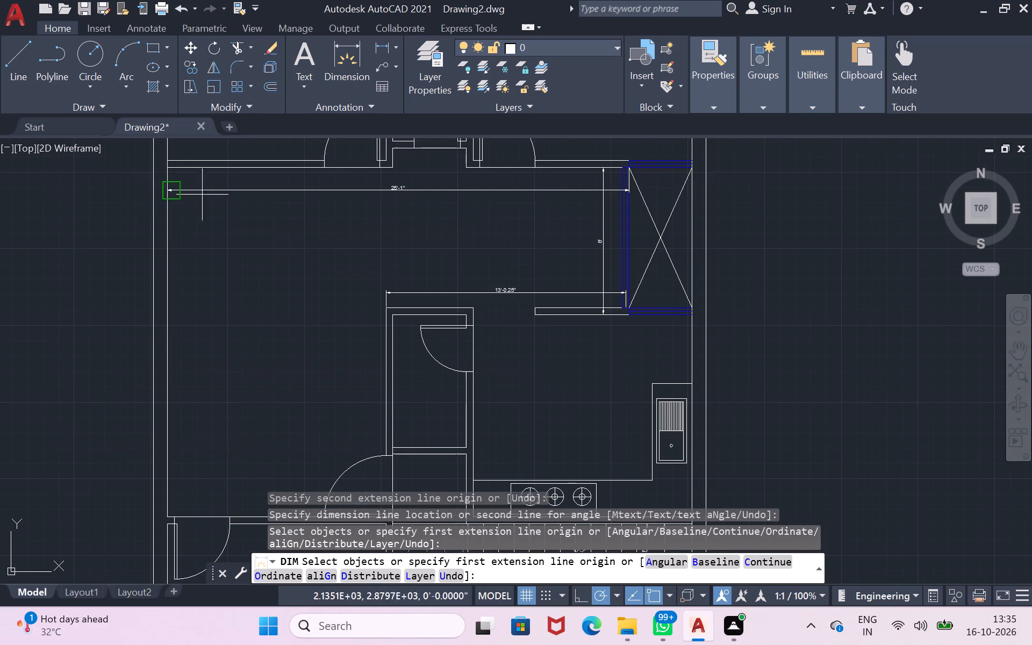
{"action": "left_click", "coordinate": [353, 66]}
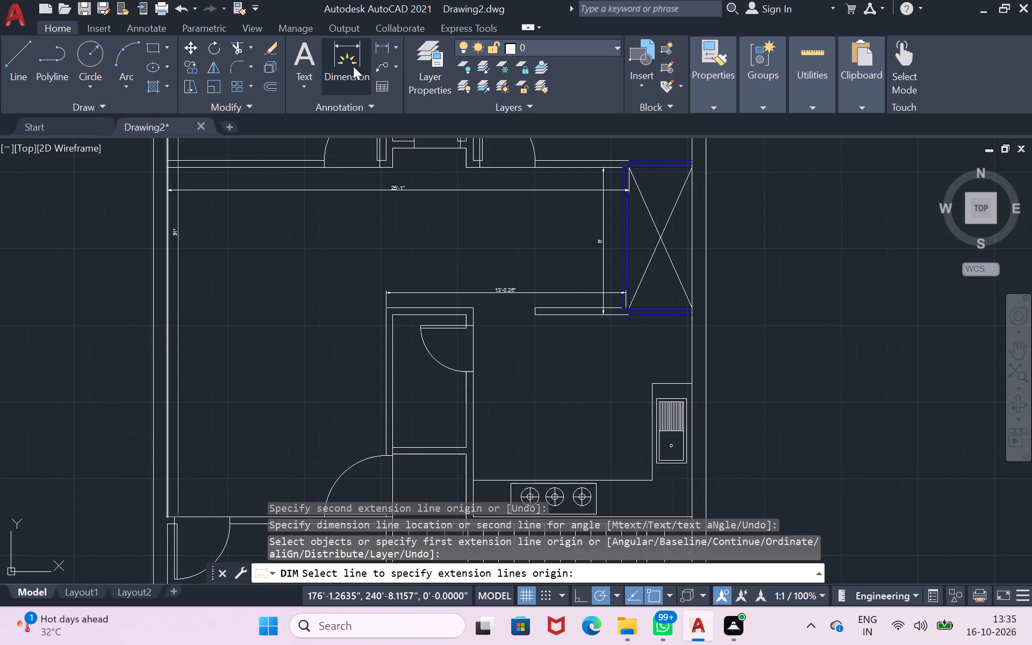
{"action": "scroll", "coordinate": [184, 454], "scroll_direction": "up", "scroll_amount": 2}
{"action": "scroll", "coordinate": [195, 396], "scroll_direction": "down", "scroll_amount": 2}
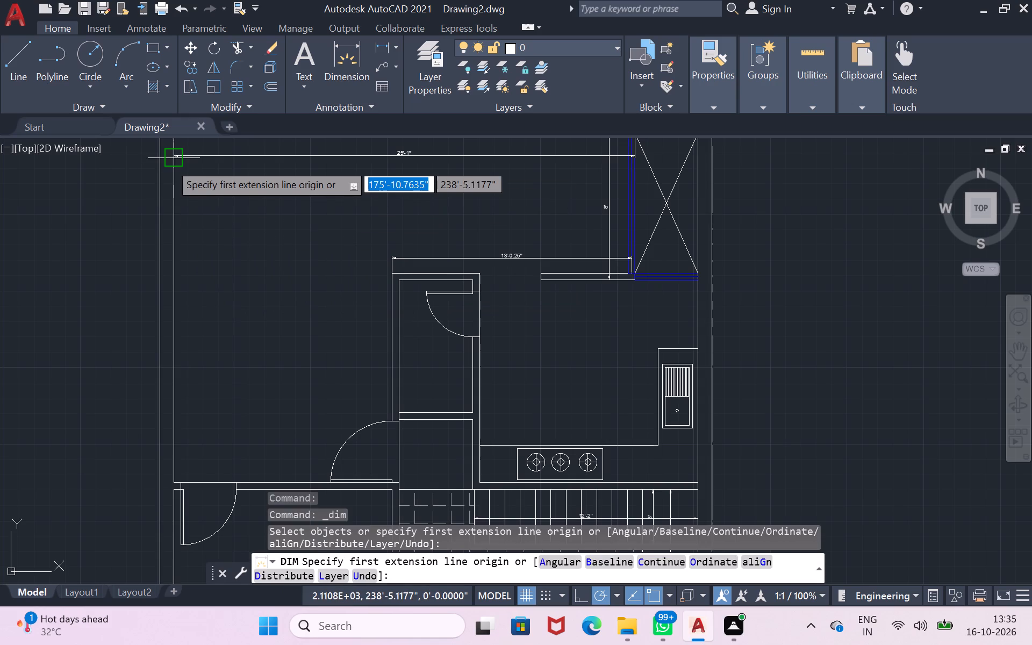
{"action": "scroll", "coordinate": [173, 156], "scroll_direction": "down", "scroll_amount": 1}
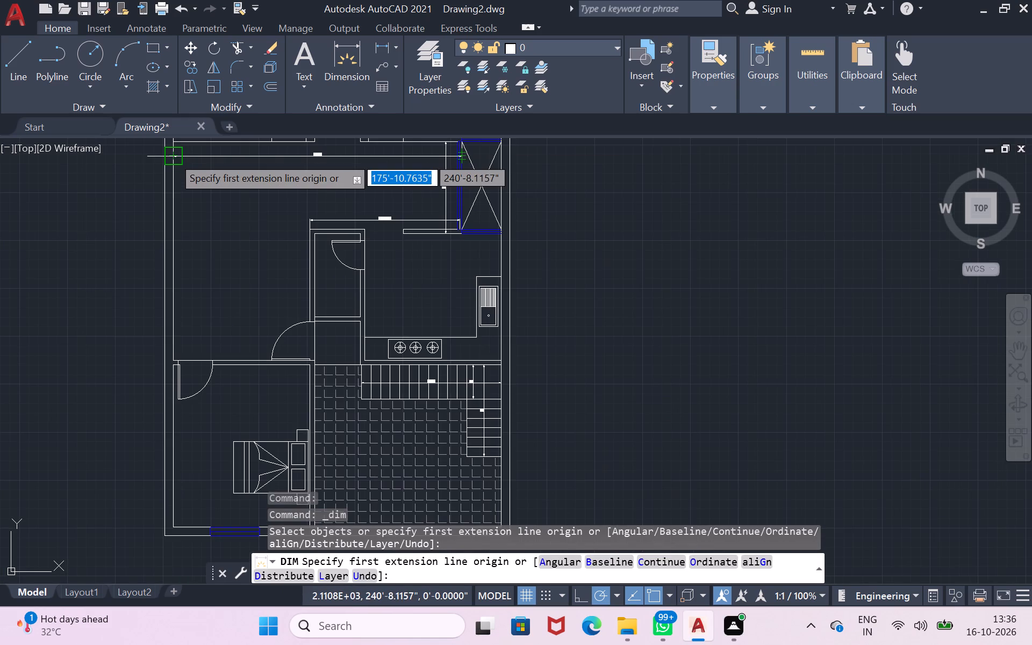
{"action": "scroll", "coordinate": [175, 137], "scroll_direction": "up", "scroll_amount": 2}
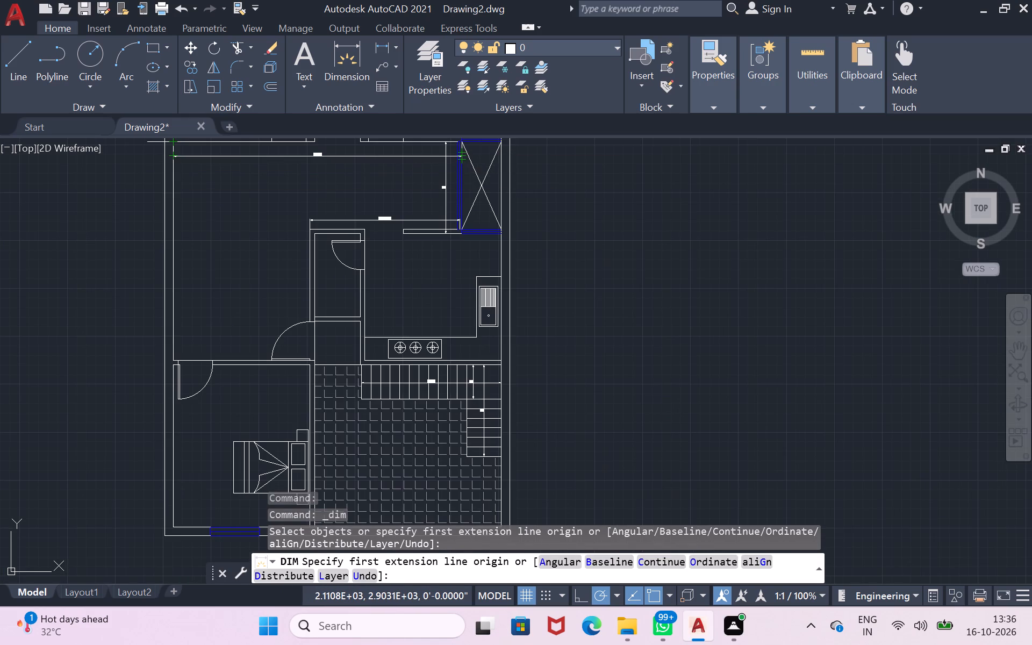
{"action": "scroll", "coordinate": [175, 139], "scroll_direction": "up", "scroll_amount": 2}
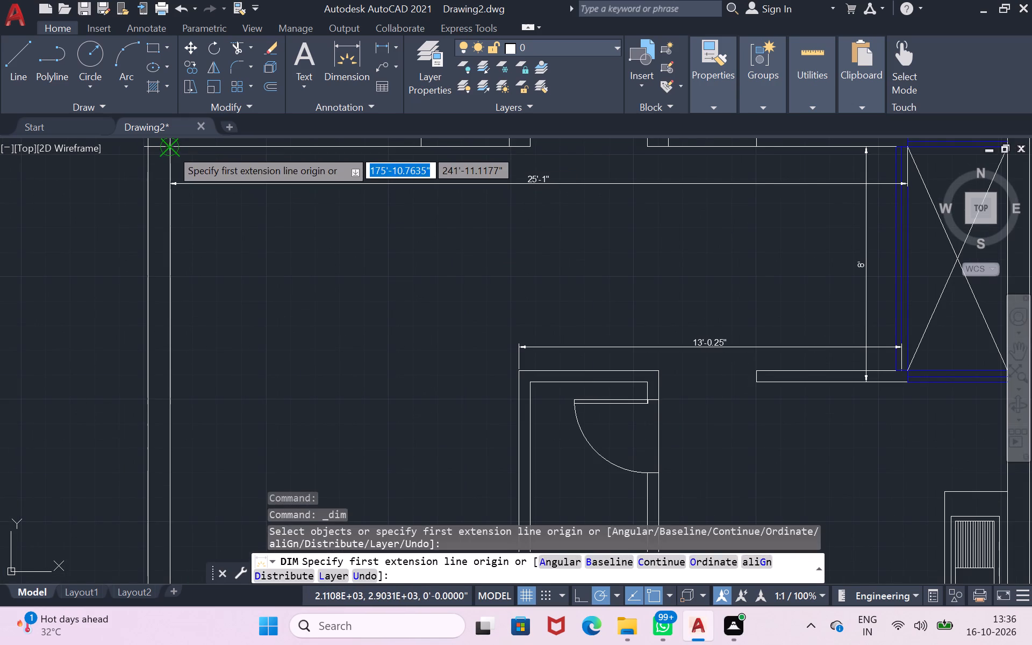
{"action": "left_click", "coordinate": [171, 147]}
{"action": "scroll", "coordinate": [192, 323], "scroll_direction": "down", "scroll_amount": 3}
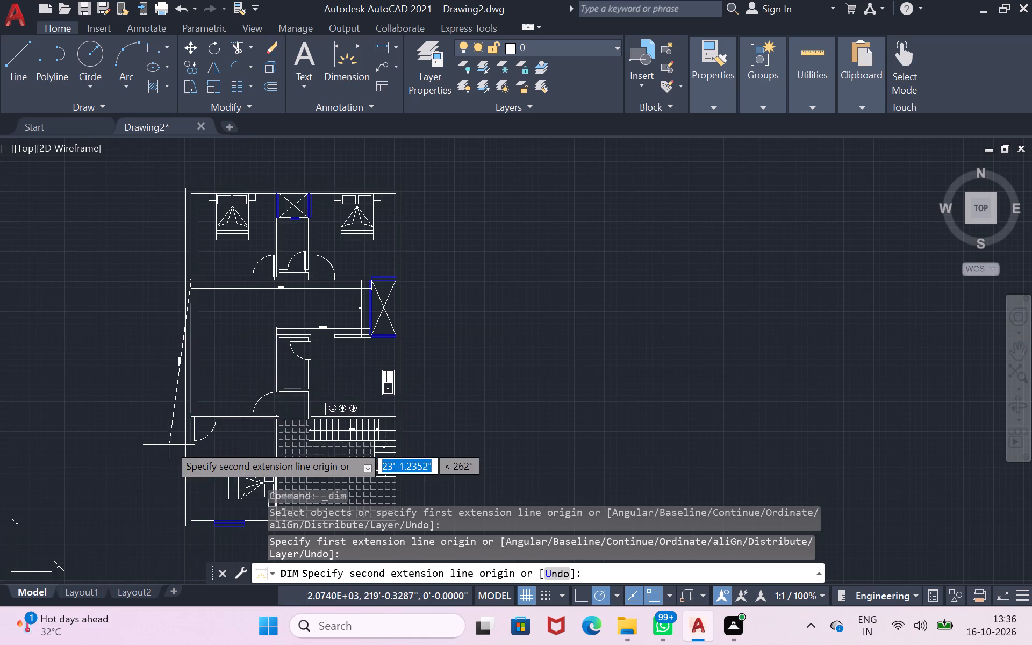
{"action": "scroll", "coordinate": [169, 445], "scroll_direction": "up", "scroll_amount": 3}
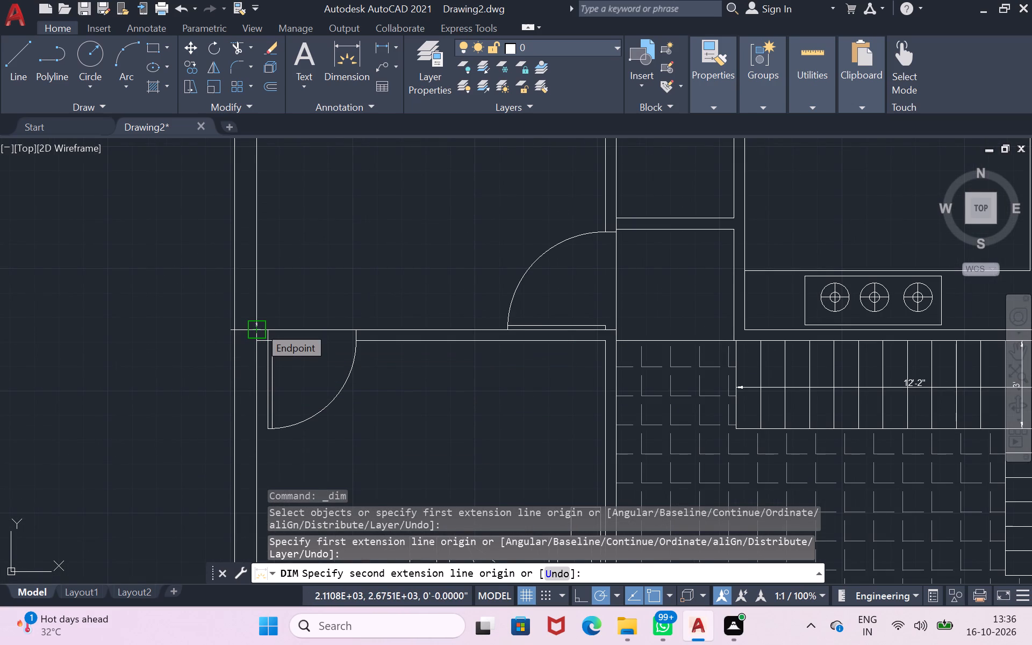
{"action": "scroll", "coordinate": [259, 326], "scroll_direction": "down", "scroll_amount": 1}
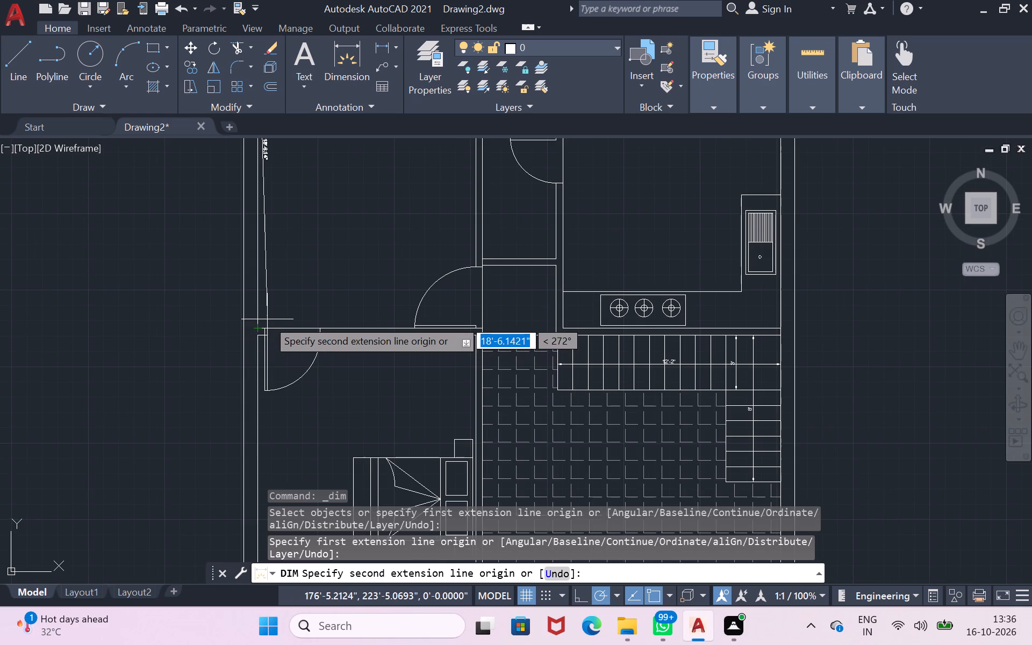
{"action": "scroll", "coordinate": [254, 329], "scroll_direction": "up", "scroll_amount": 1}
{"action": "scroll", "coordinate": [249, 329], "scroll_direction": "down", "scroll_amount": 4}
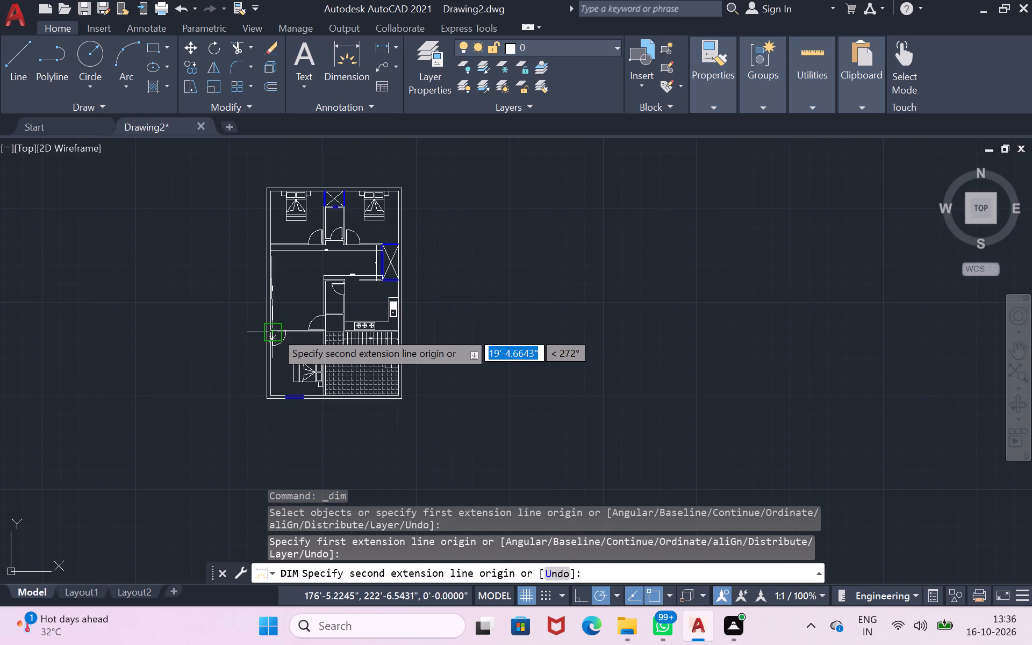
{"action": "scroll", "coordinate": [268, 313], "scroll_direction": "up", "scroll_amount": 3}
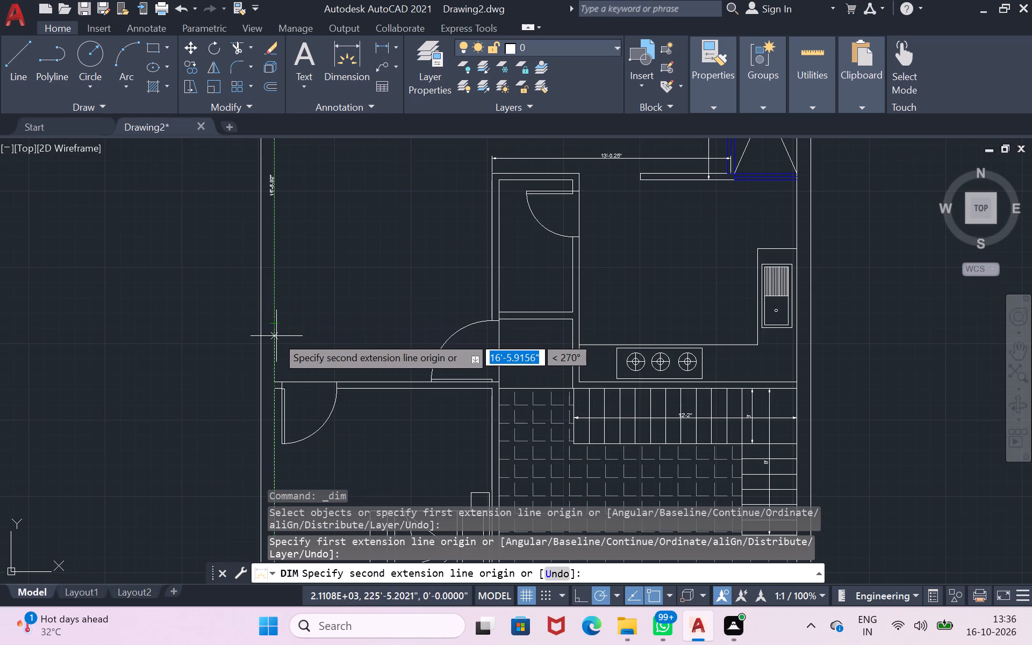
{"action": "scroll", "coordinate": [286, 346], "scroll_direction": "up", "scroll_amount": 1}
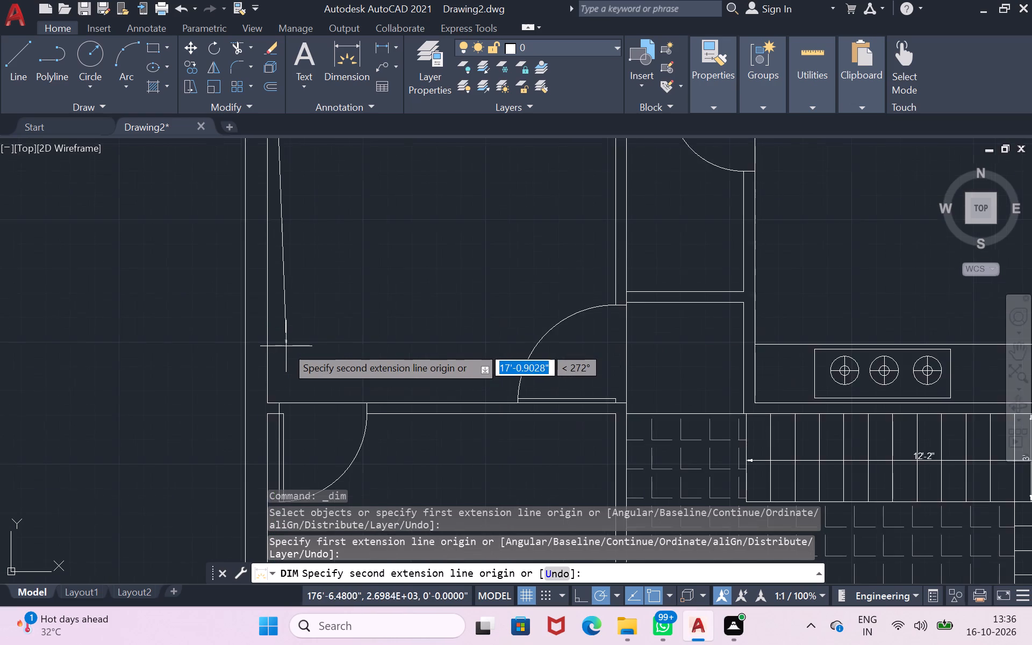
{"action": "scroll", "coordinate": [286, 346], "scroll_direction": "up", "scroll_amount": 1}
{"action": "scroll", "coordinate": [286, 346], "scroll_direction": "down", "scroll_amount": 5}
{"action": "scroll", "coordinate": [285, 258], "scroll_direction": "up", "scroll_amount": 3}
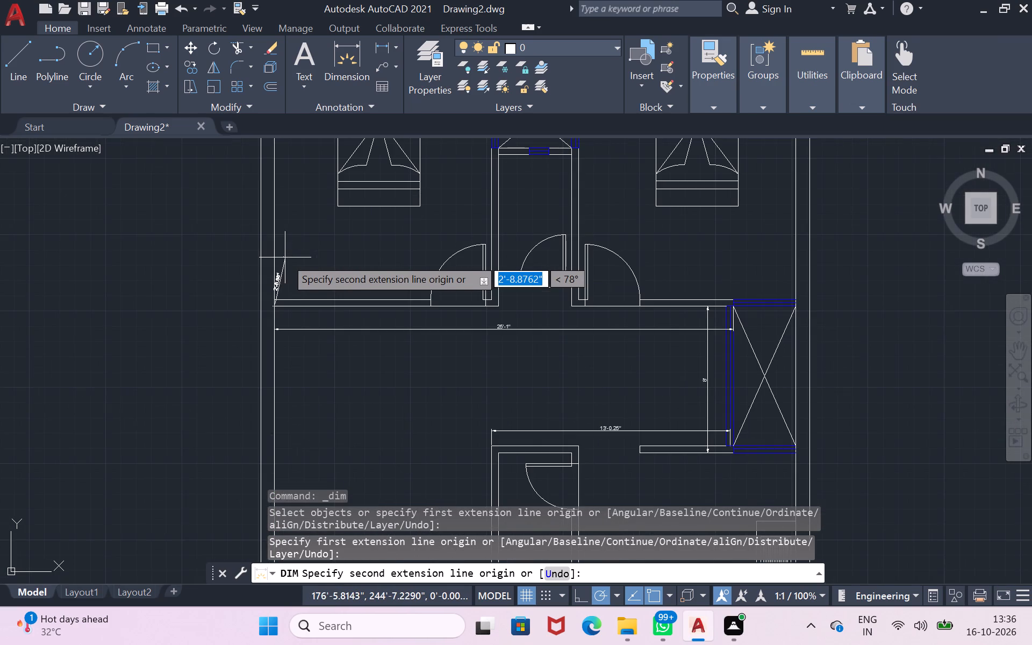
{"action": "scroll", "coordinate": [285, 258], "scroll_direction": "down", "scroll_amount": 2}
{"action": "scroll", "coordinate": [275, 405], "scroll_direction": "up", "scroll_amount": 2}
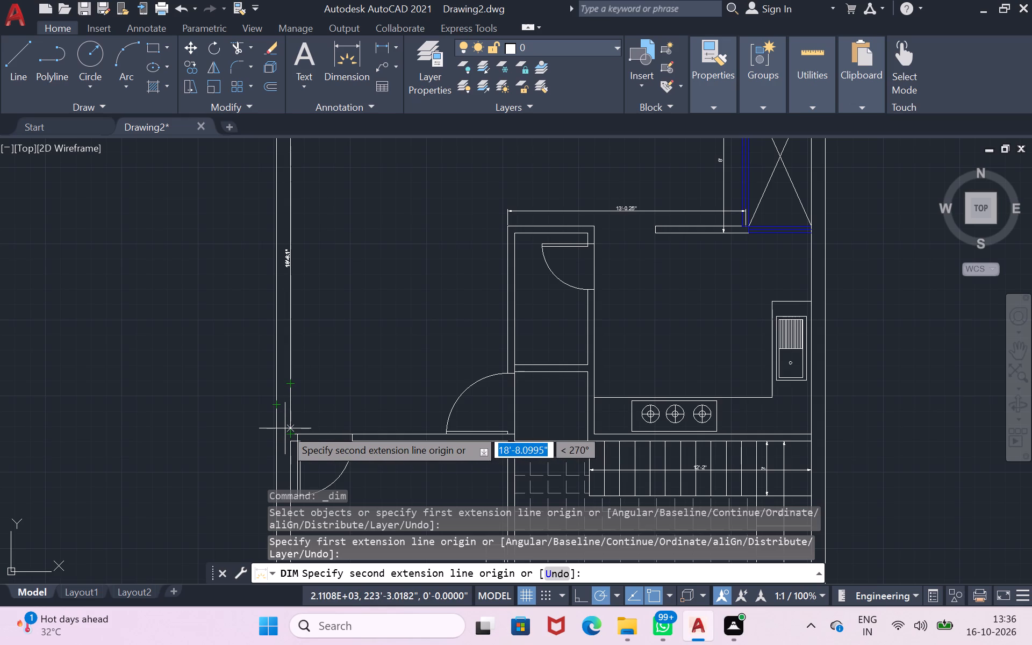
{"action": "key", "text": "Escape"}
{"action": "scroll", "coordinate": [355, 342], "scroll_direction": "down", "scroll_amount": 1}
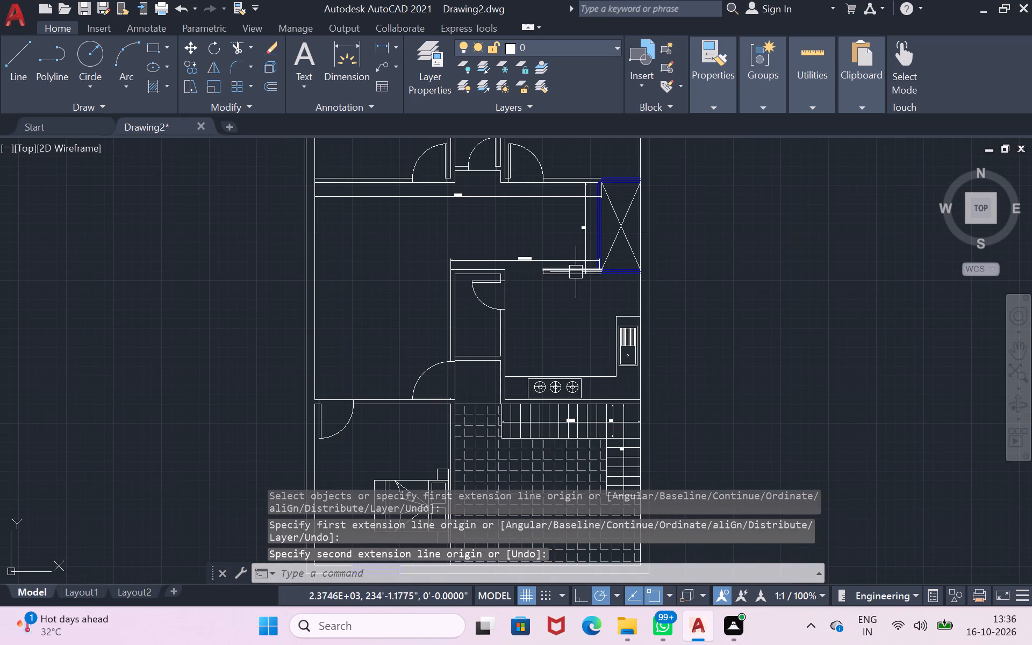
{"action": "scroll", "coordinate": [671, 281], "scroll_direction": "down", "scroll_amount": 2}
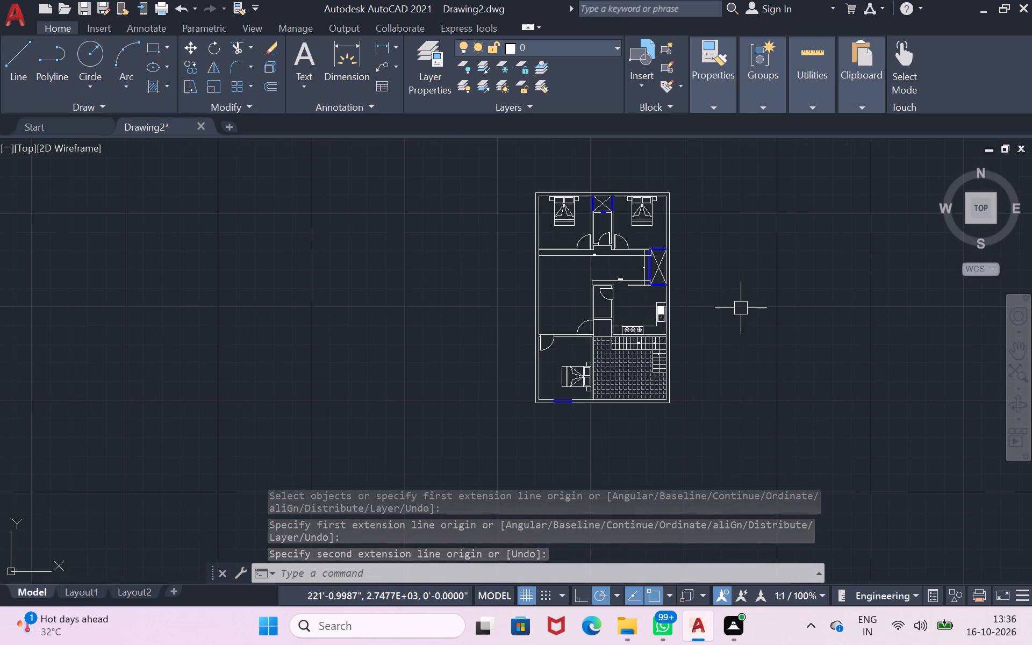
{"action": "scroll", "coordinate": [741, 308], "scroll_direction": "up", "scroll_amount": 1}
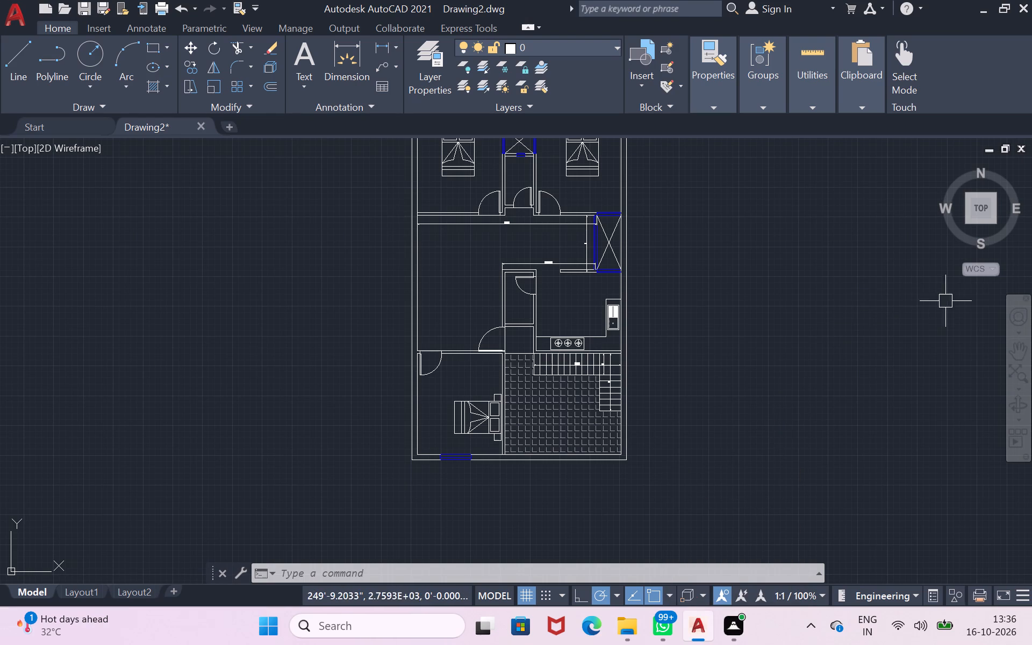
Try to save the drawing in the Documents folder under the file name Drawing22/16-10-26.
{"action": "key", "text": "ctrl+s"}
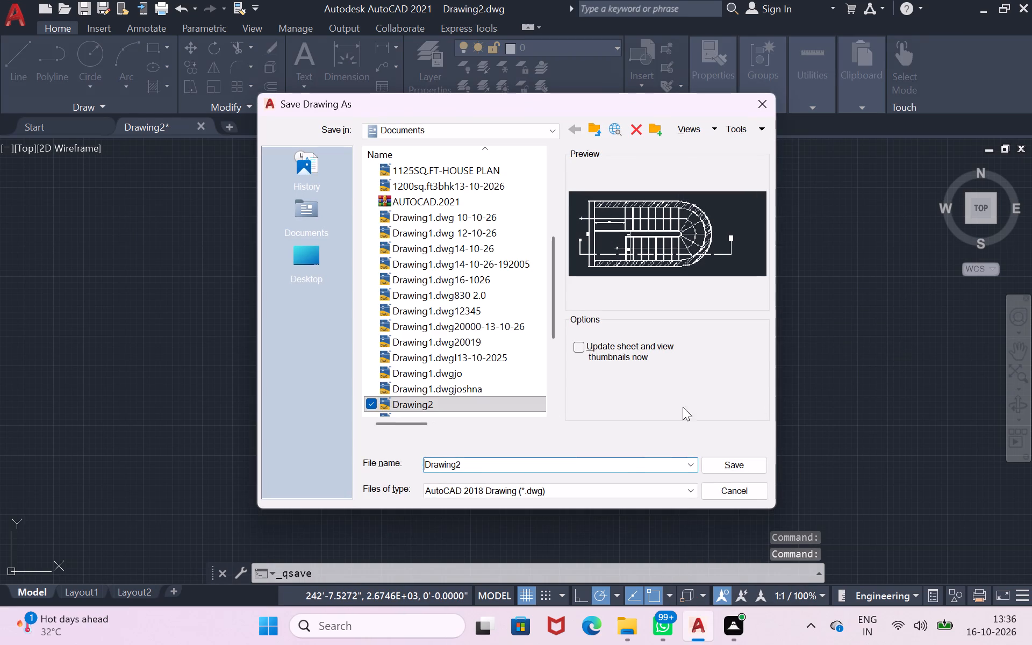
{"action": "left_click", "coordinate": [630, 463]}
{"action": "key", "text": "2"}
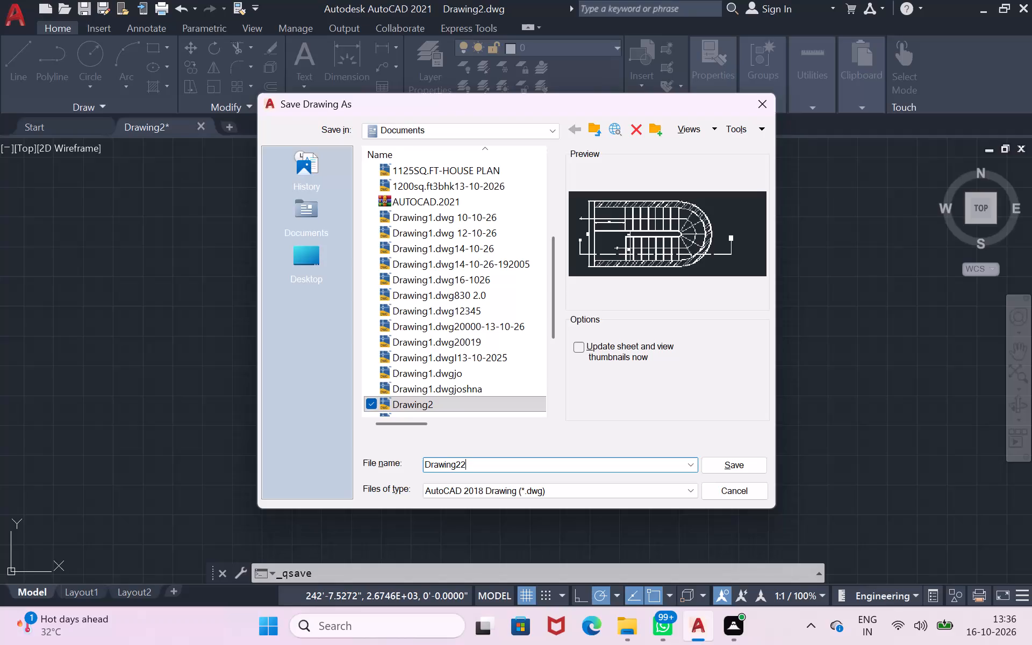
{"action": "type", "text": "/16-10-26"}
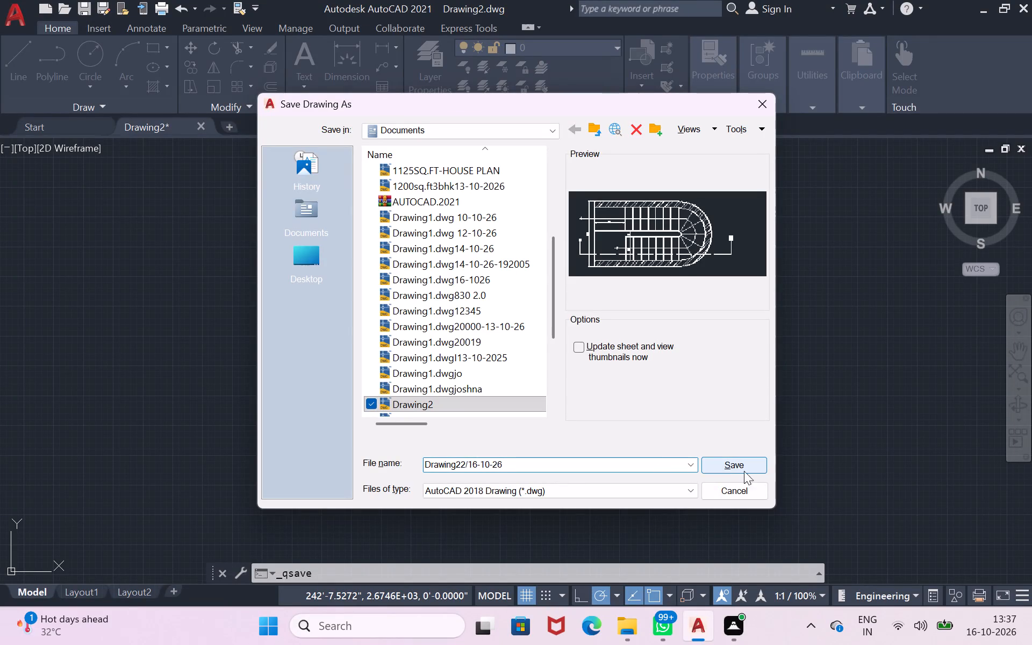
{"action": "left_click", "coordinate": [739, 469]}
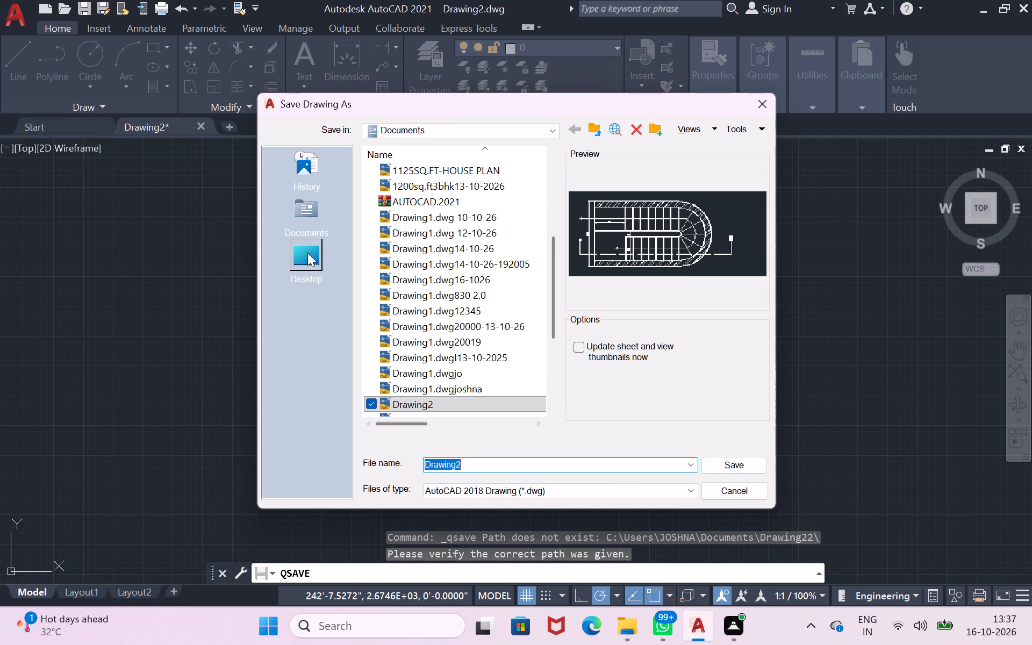
{"action": "left_click", "coordinate": [298, 230]}
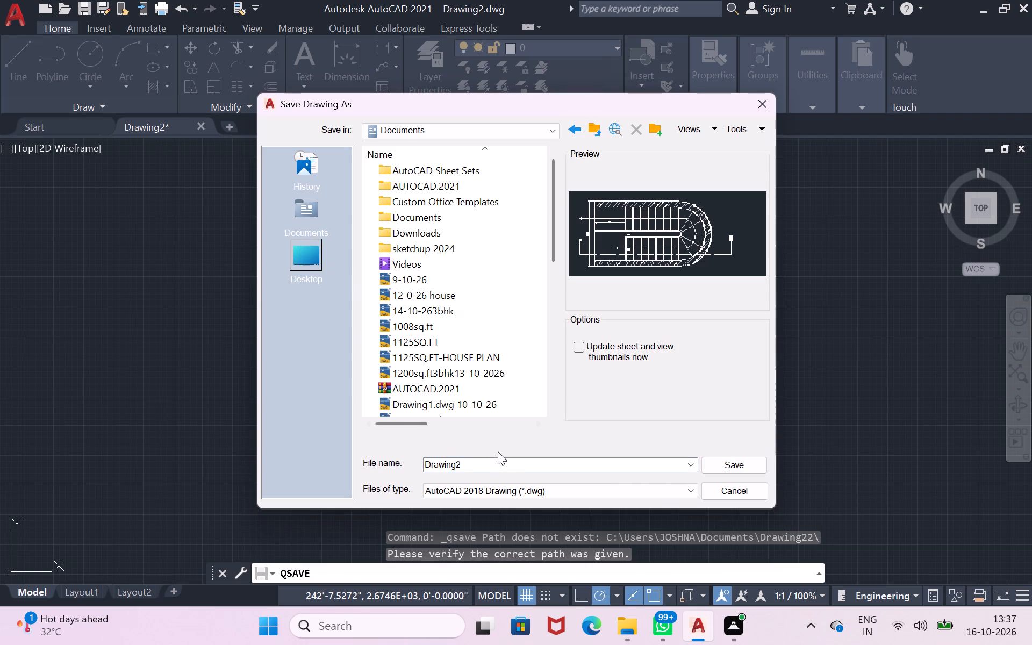
{"action": "left_click", "coordinate": [499, 460]}
{"action": "key", "text": "2"}
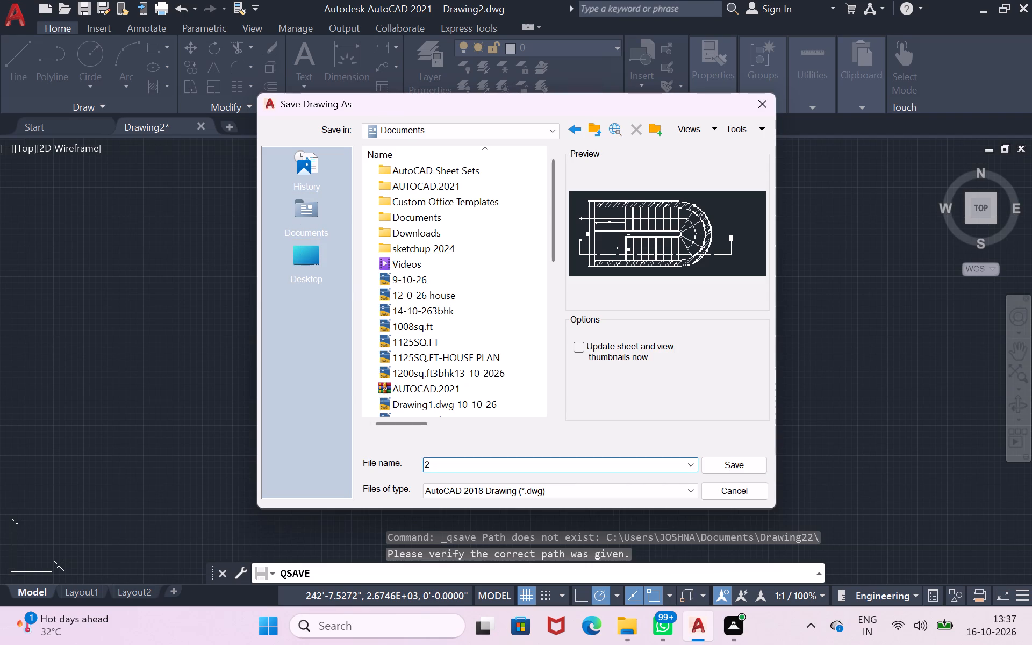
{"action": "type", "text": "22"}
{"action": "key", "text": "BackSpace"}
{"action": "key", "text": "BackSpace"}
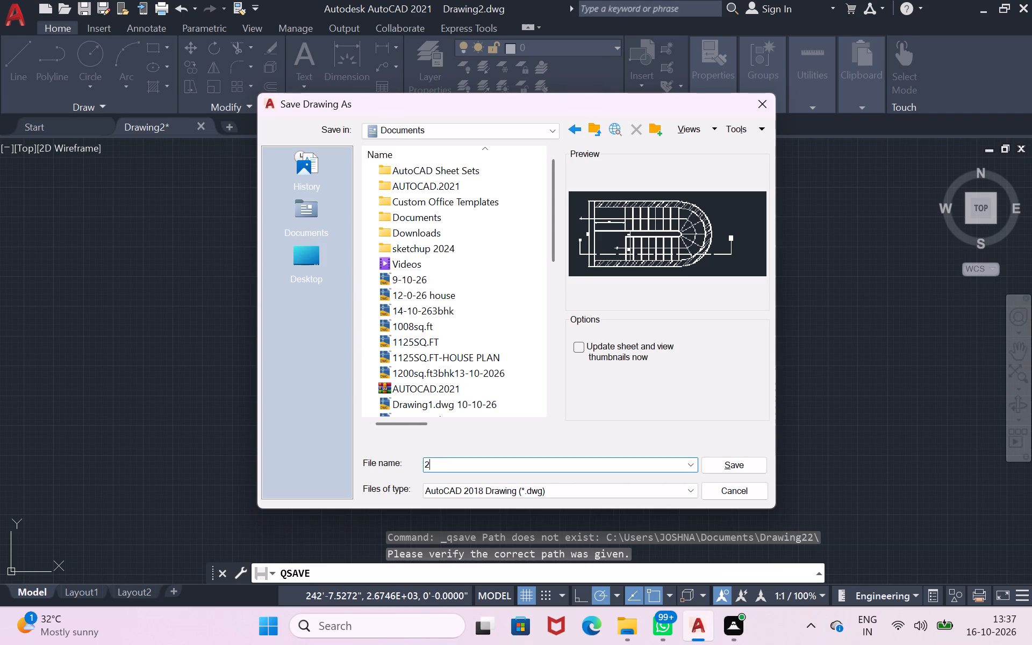
{"action": "key", "text": "BackSpace"}
{"action": "type", "text": "10"}
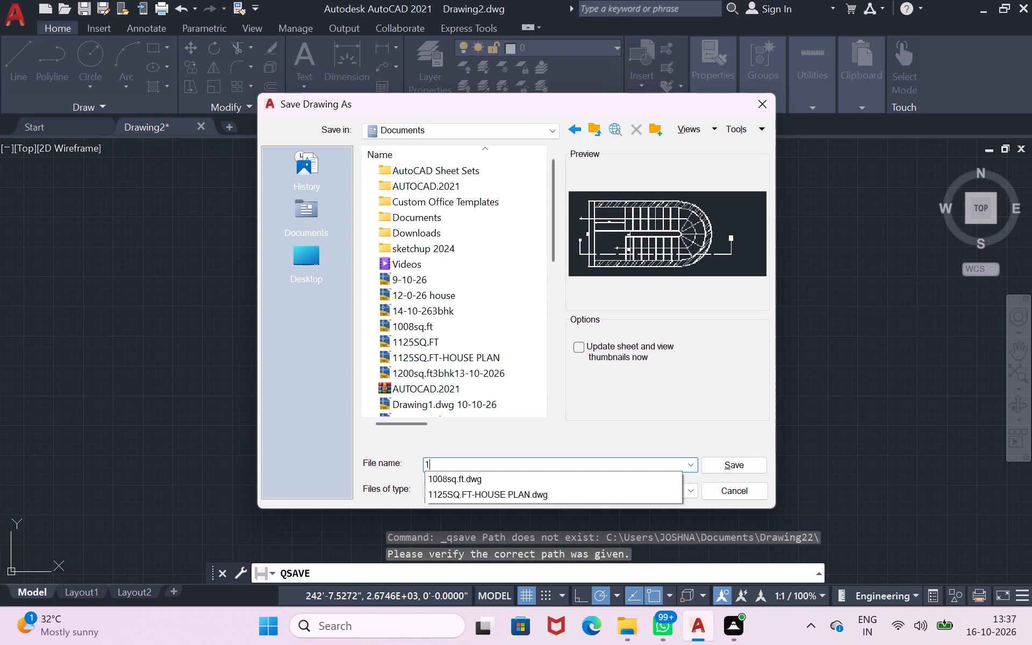
{"action": "key", "text": "BackSpace"}
{"action": "key", "text": "BackSpace"}
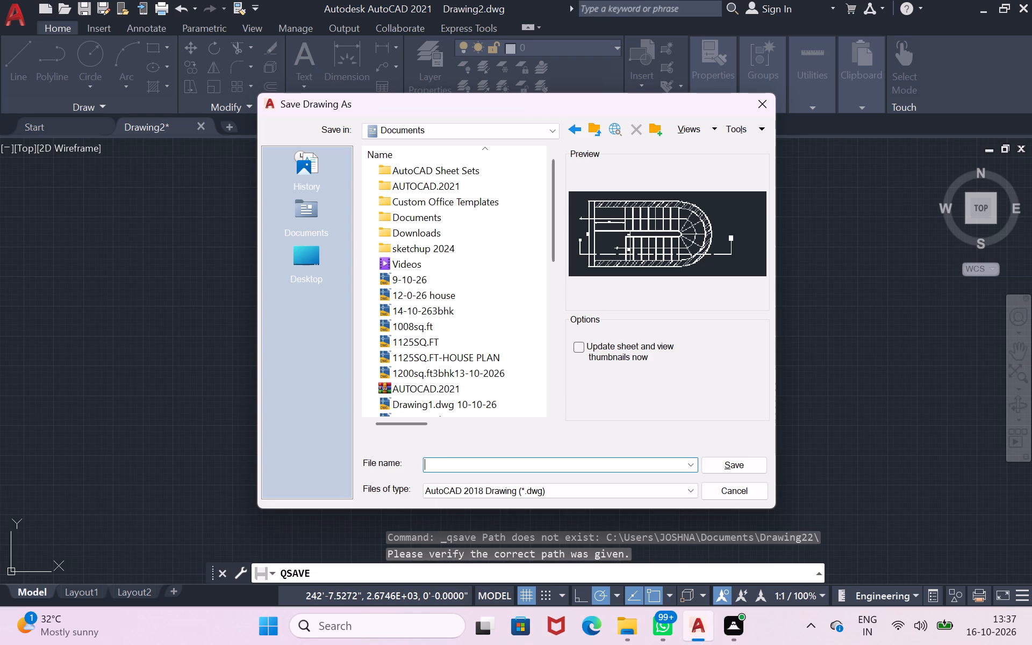
{"action": "key", "text": "1"}
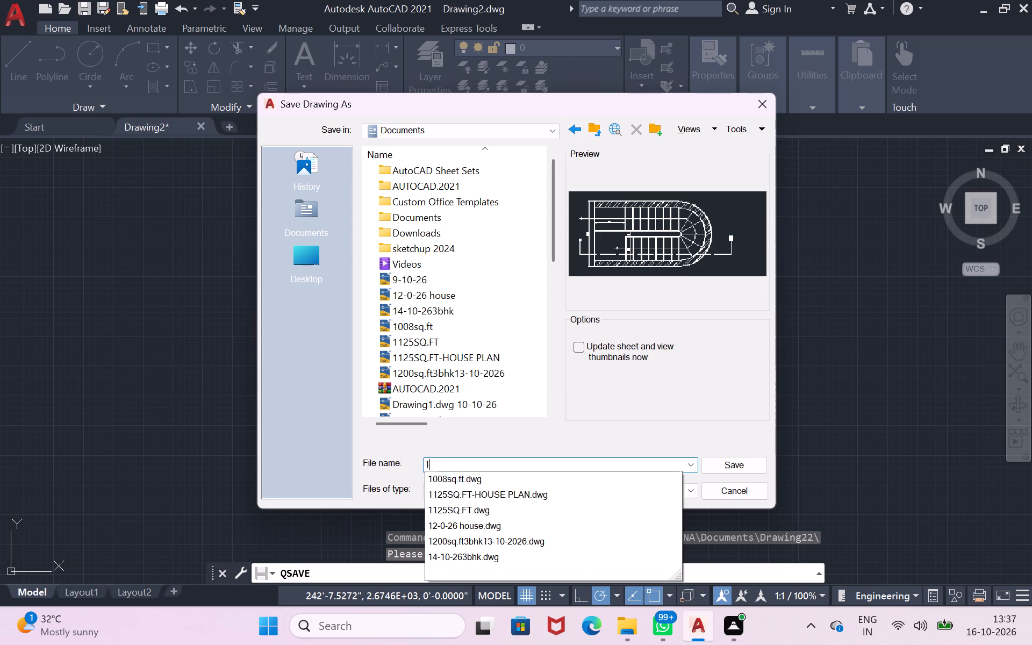
{"action": "type", "text": "6-"}
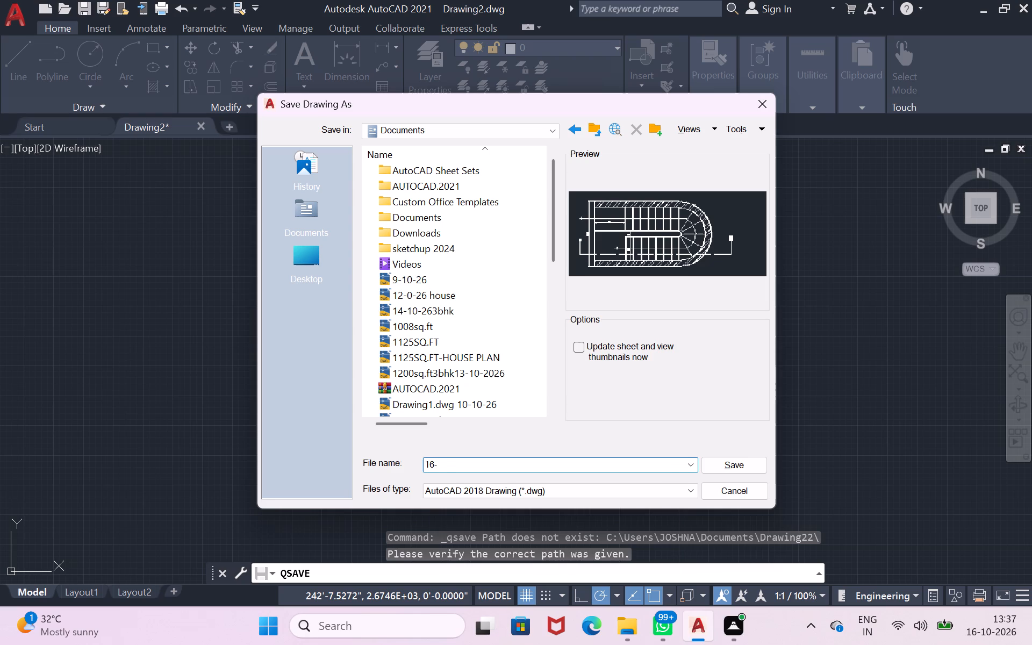
{"action": "type", "text": "10"}
{"action": "type", "text": "-26"}
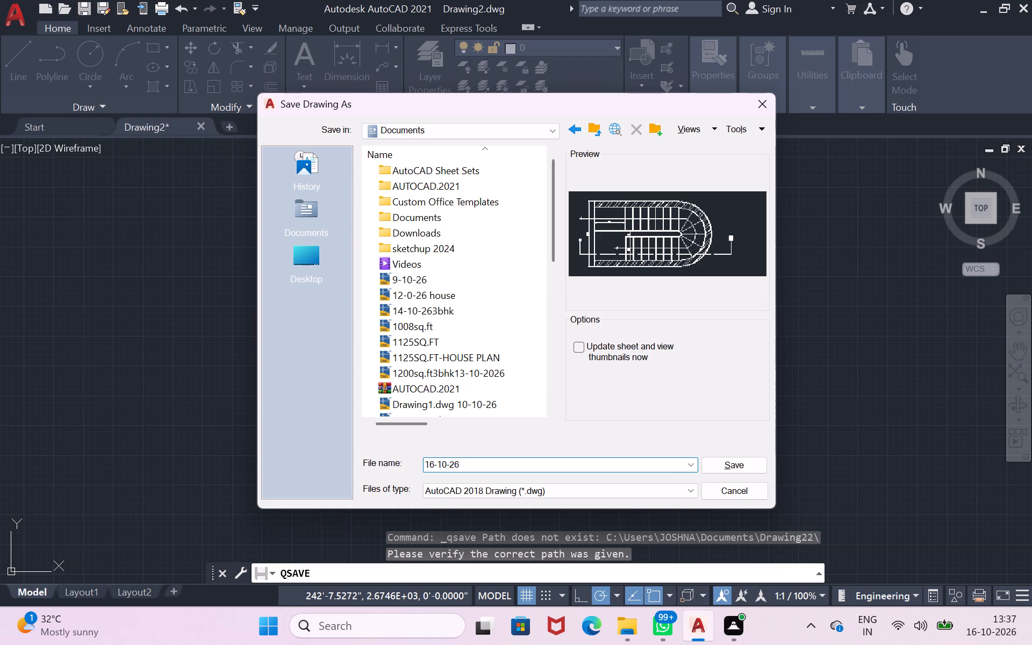
{"action": "key", "text": "BackSpace"}
{"action": "key", "text": "BackSpace"}
{"action": "type", "text": "2026"}
{"action": "key", "text": "minus"}
{"action": "type", "text": "22"}
{"action": "left_click", "coordinate": [716, 460]}
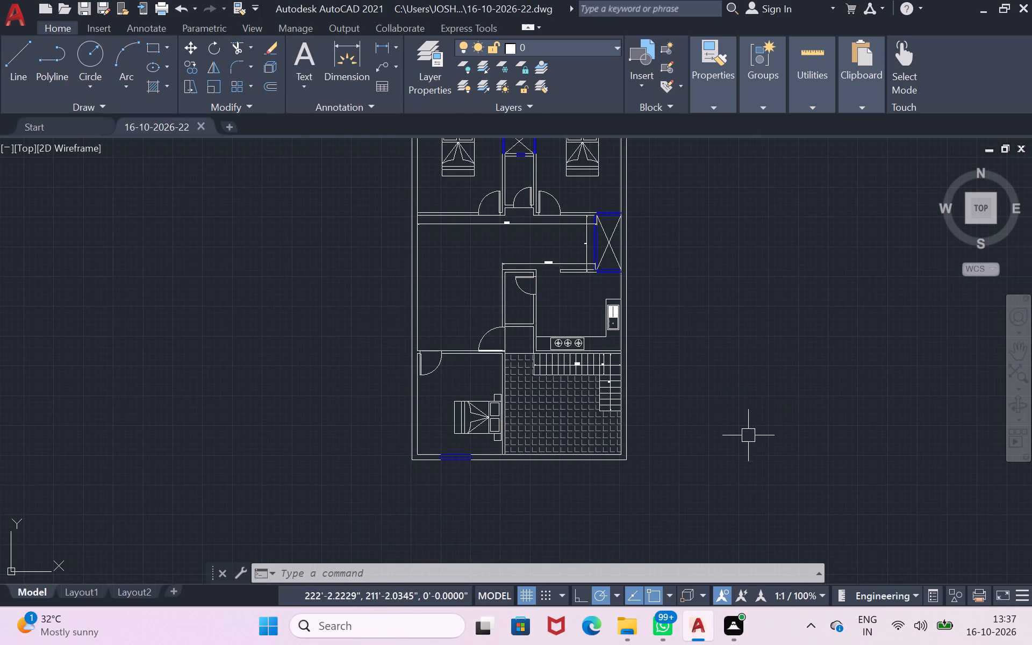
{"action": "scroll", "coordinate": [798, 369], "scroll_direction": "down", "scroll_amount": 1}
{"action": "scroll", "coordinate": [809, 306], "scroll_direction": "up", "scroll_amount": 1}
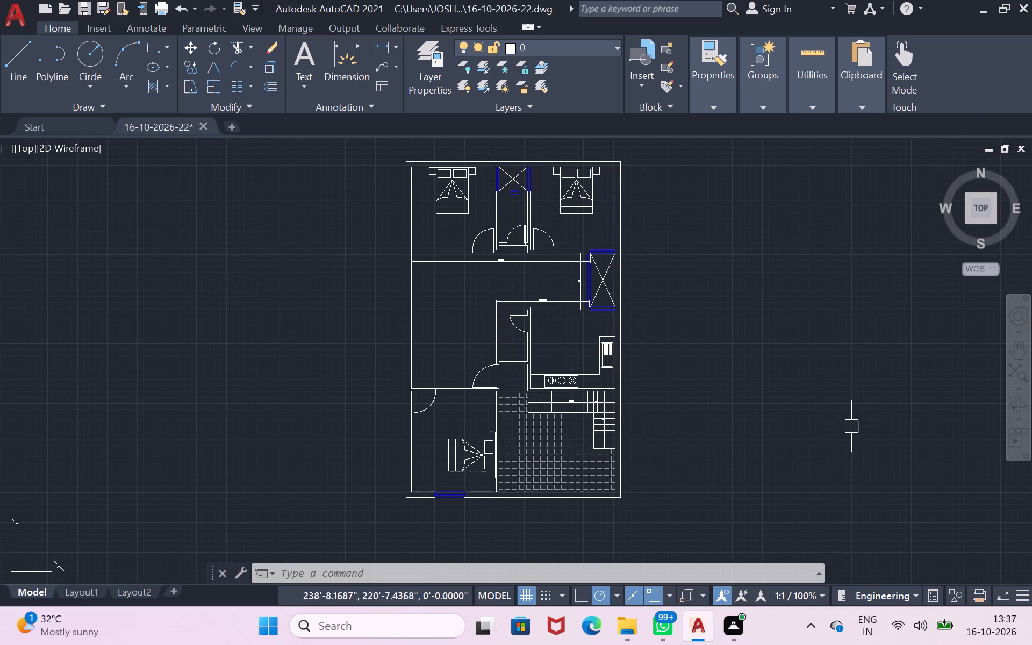
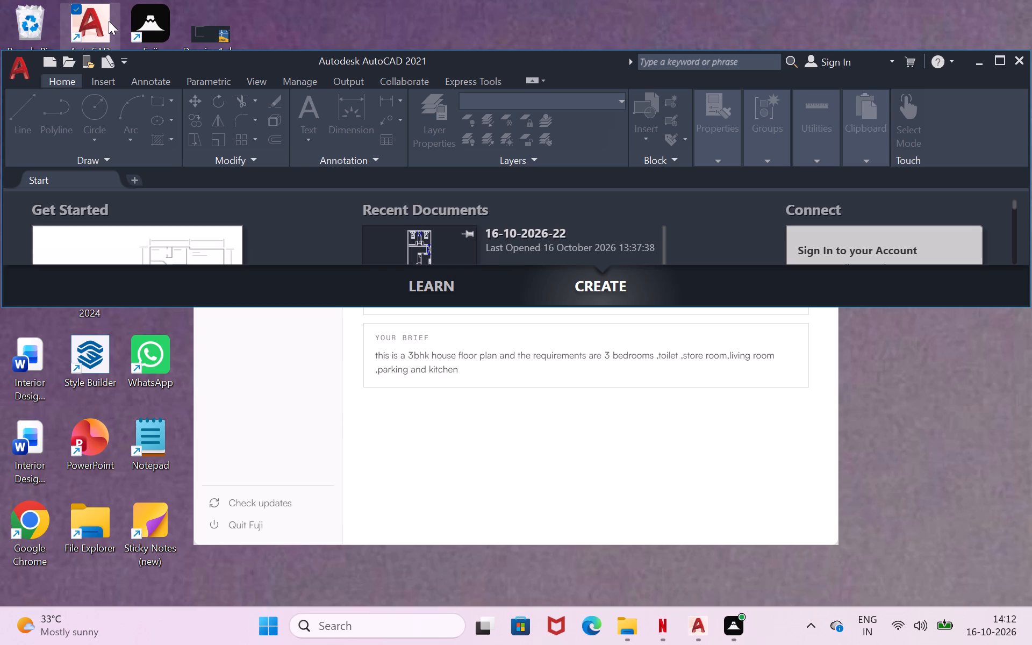
{"action": "left_click", "coordinate": [1000, 53]}
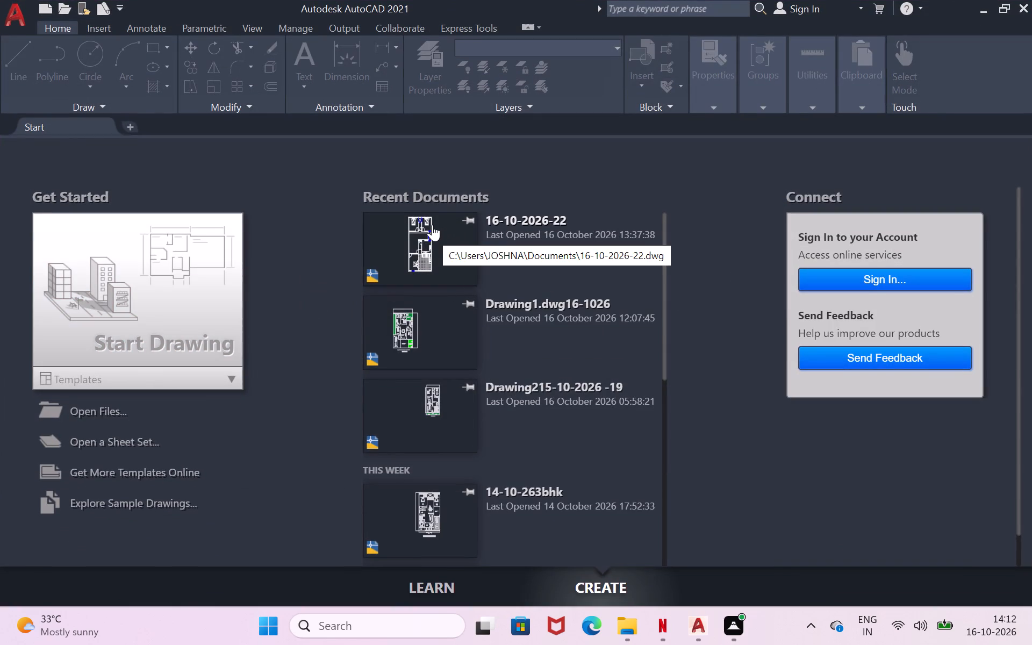
{"action": "scroll", "coordinate": [432, 225], "scroll_direction": "up", "scroll_amount": 3}
{"action": "scroll", "coordinate": [427, 232], "scroll_direction": "down", "scroll_amount": 2}
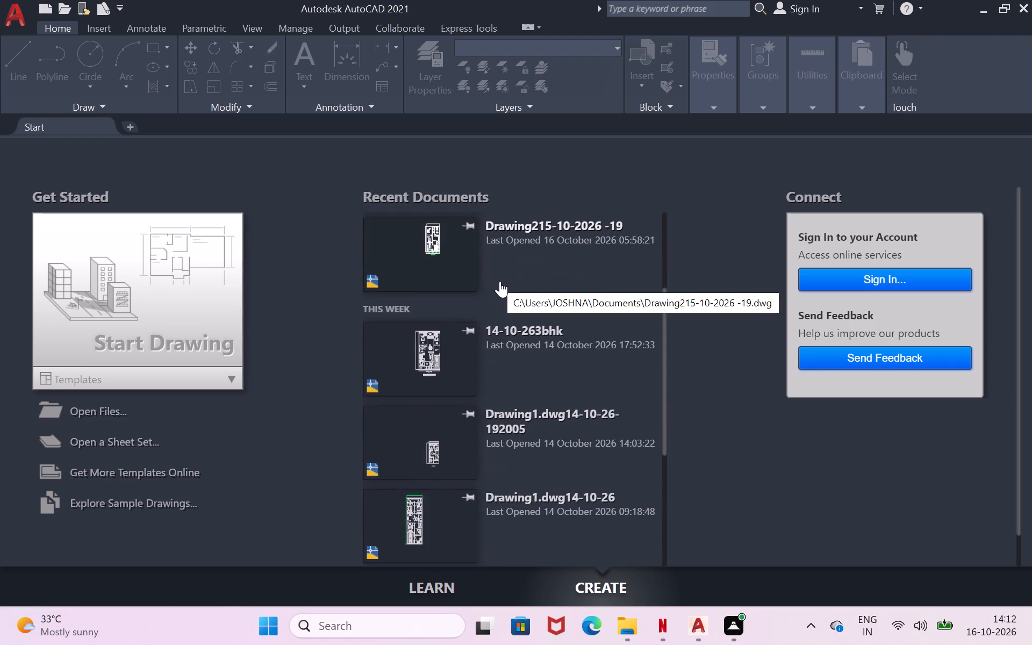
{"action": "scroll", "coordinate": [500, 281], "scroll_direction": "up", "scroll_amount": 3}
{"action": "scroll", "coordinate": [541, 305], "scroll_direction": "up", "scroll_amount": 3}
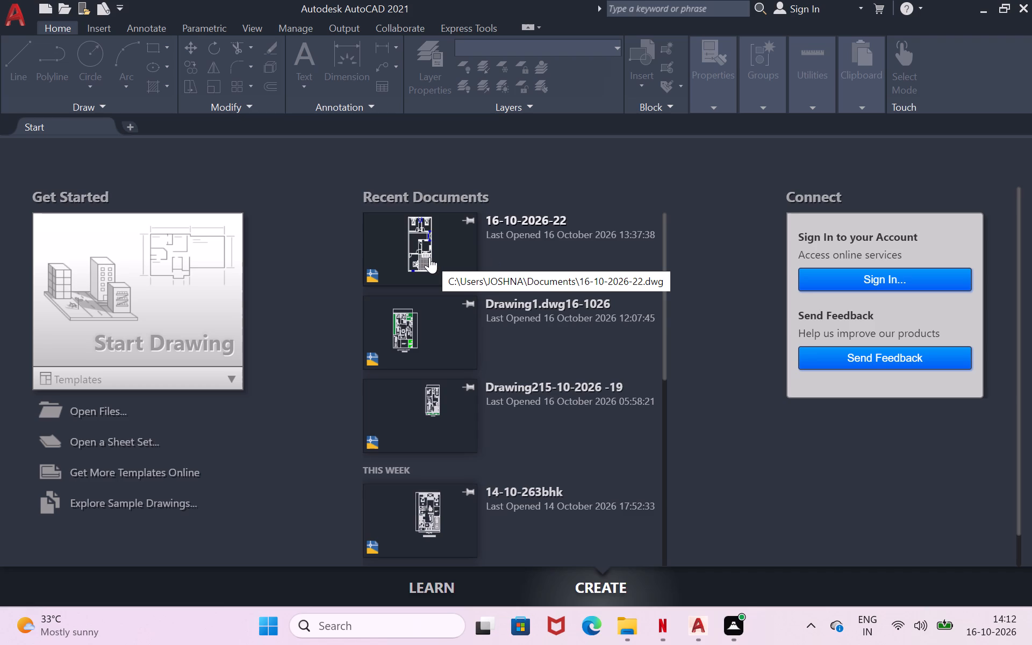
{"action": "left_click", "coordinate": [437, 242]}
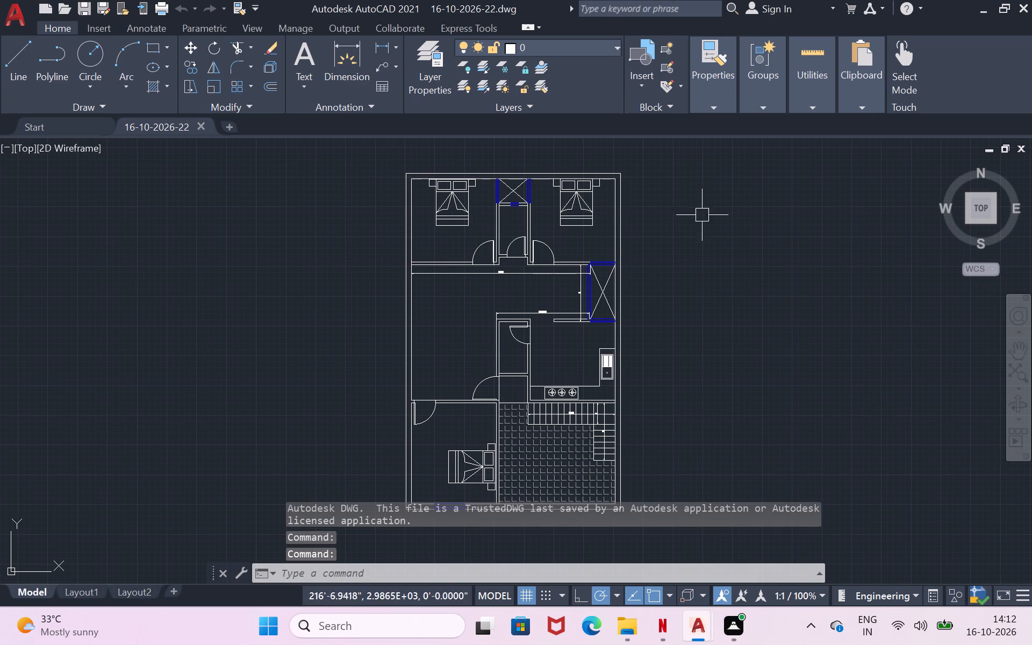
Place multiline text below the bed in the plan's upper-right bedroom and enter the room name BEDROOM-2.
{"action": "key", "text": "t"}
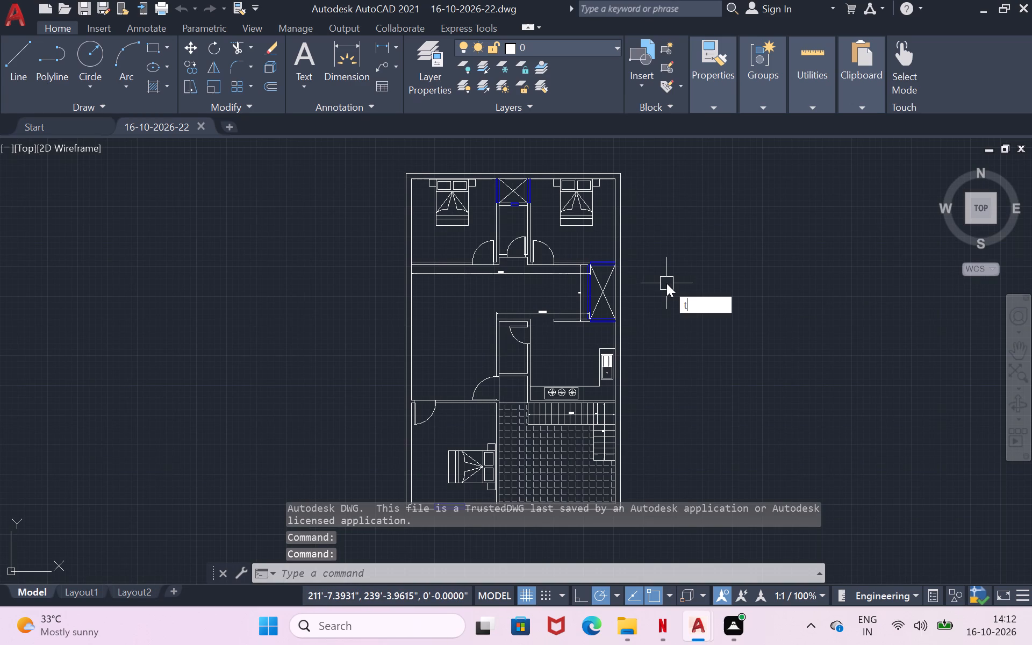
{"action": "left_click", "coordinate": [751, 315]}
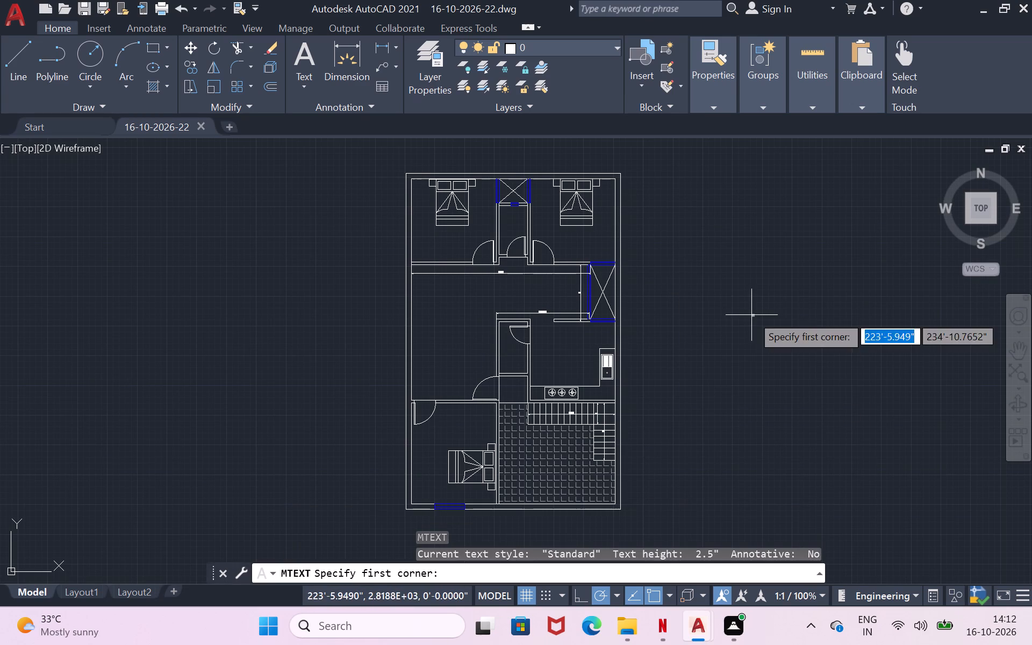
{"action": "scroll", "coordinate": [643, 238], "scroll_direction": "up", "scroll_amount": 2}
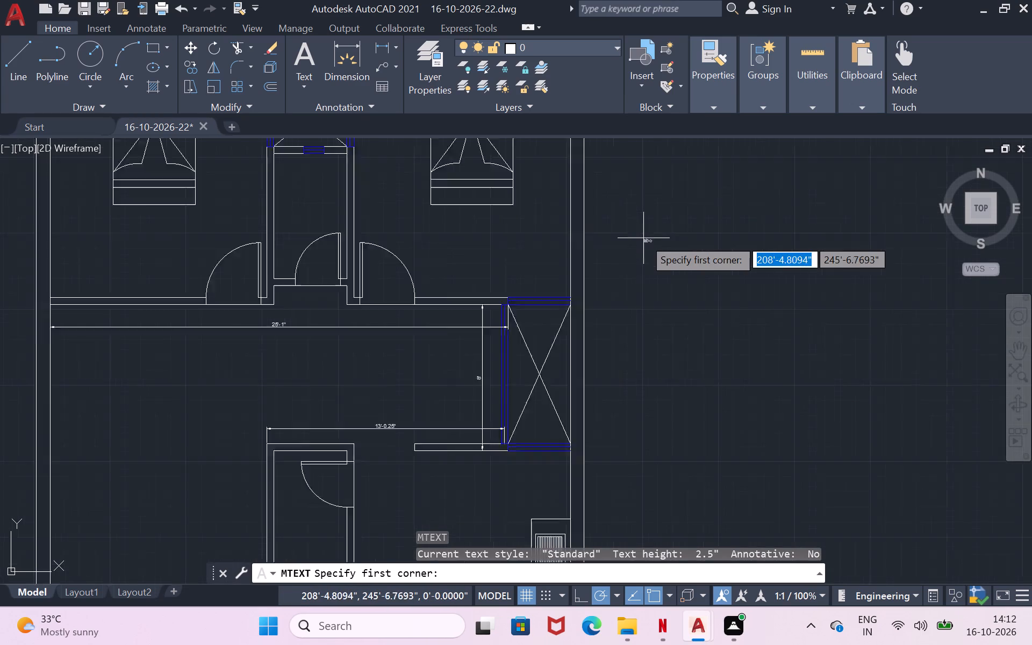
{"action": "scroll", "coordinate": [643, 238], "scroll_direction": "up", "scroll_amount": 1}
{"action": "left_click", "coordinate": [313, 212]}
{"action": "left_click", "coordinate": [329, 225]}
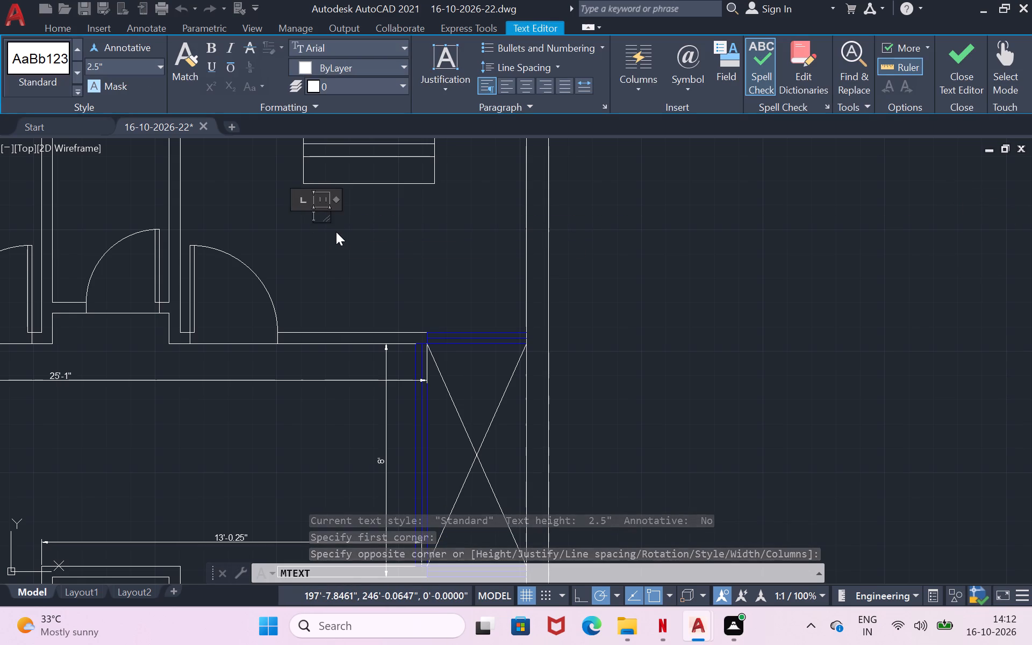
{"action": "type", "text": "be"}
{"action": "type", "text": "droo"}
{"action": "key", "text": "BackSpace"}
{"action": "key", "text": "BackSpace"}
{"action": "key", "text": "BackSpace"}
{"action": "key", "text": "BackSpace"}
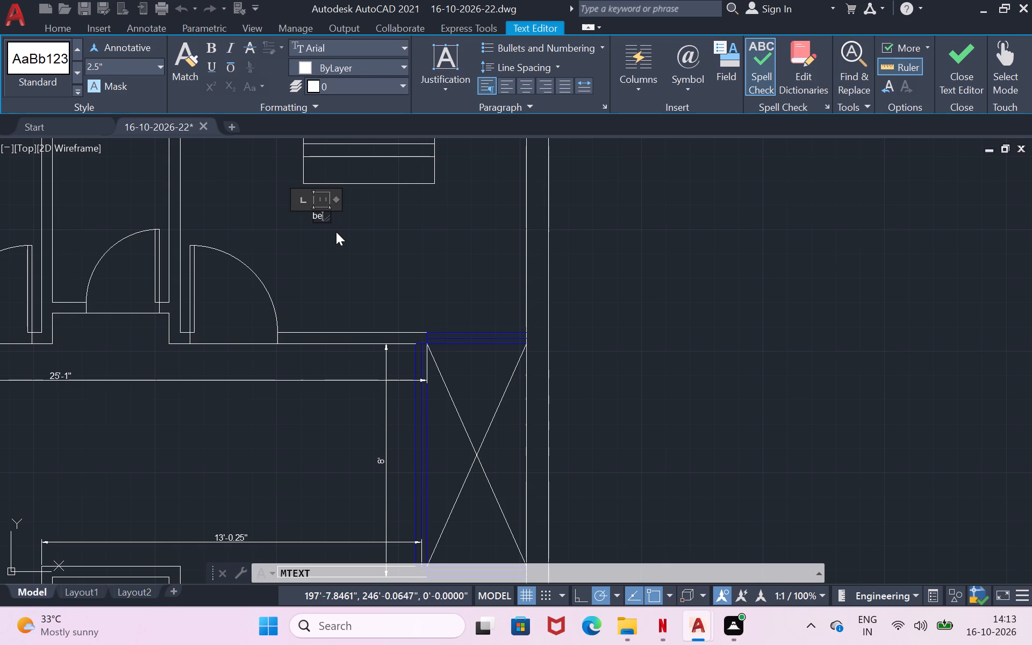
{"action": "key", "text": "BackSpace"}
{"action": "key", "text": "BackSpace"}
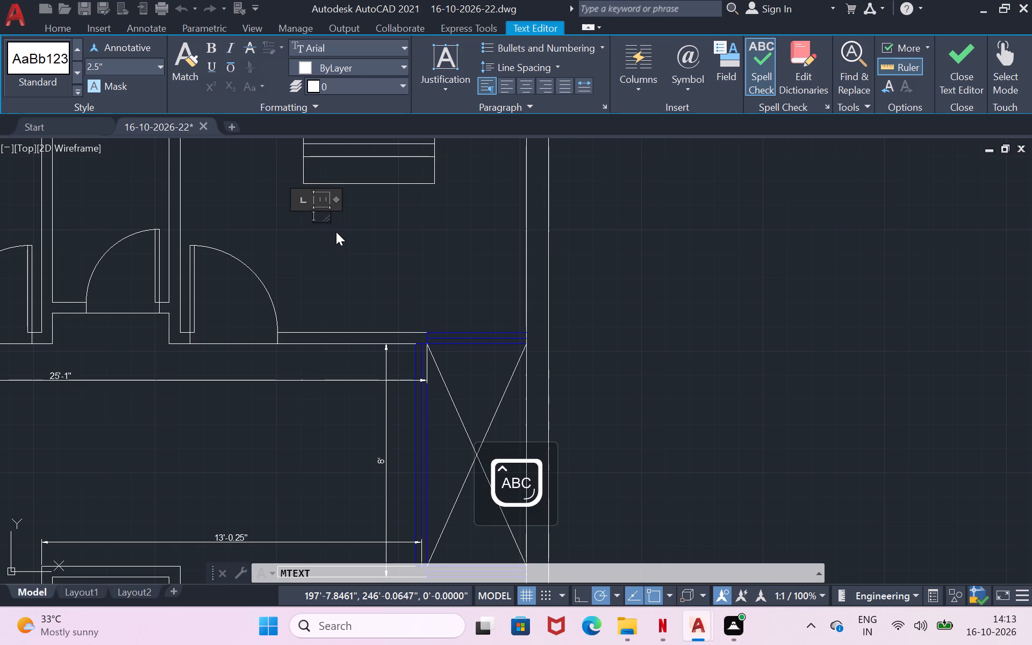
{"action": "type", "text": "BEDROO"}
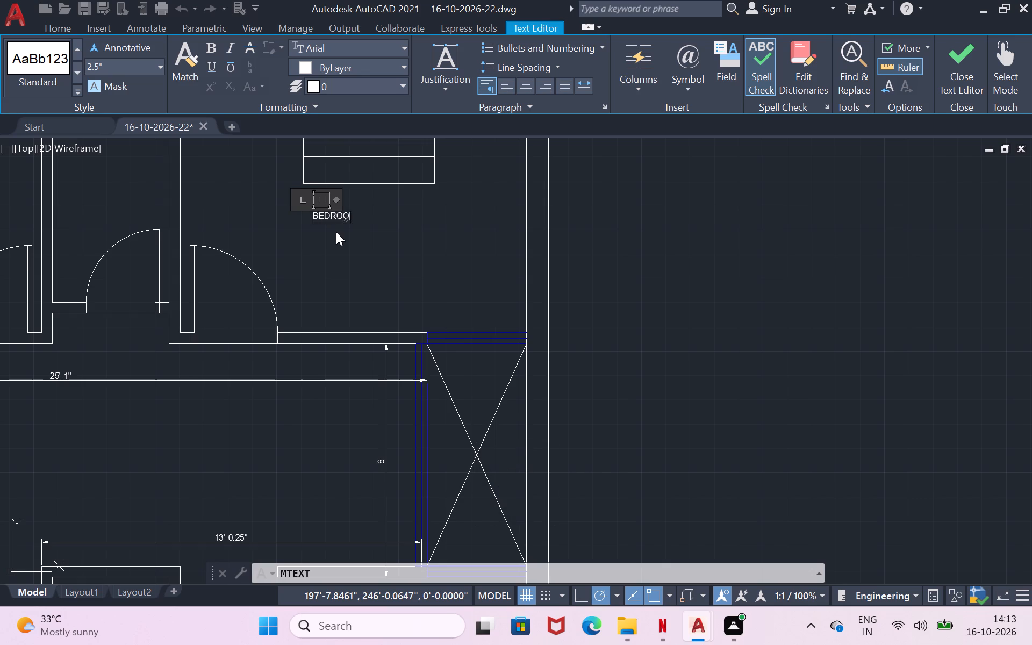
{"action": "key", "text": "m"}
{"action": "key", "text": "minus"}
{"action": "key", "text": "1"}
{"action": "key", "text": "BackSpace"}
{"action": "key", "text": "2"}
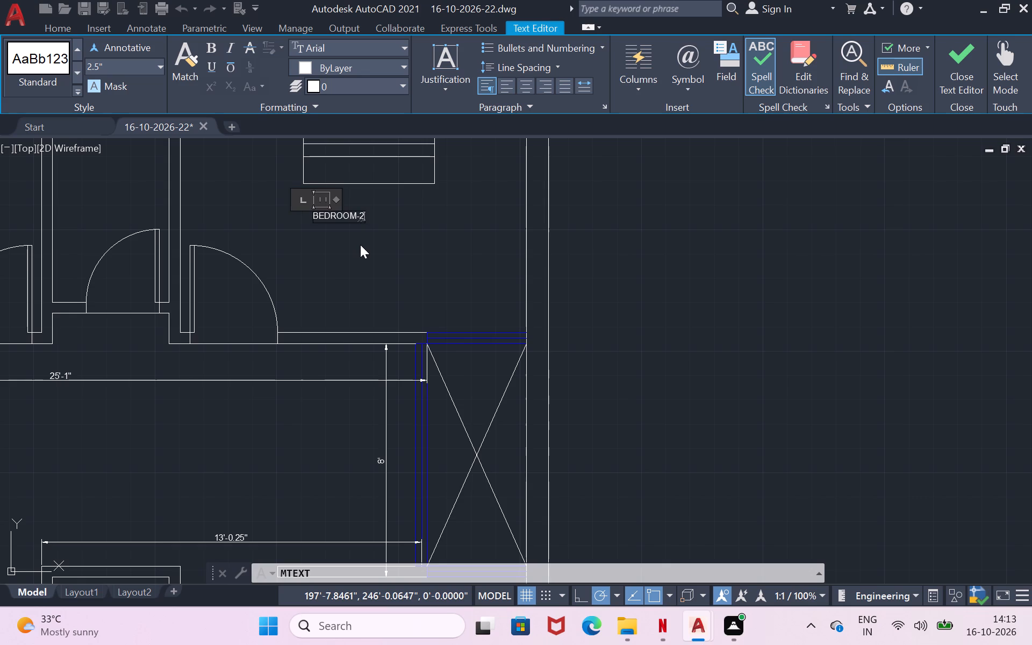
Add the room size 11'0"X12'-3" as a second line under BEDROOM-2 and finish the label.
{"action": "key", "text": "Return"}
{"action": "type", "text": "11"}
{"action": "key", "text": "apostrophe"}
{"action": "key", "text": "0"}
{"action": "key", "text": "BackSpace"}
{"action": "key", "text": "0"}
{"action": "key", "text": "shift+quotedbl"}
{"action": "key", "text": "x"}
{"action": "type", "text": "13"}
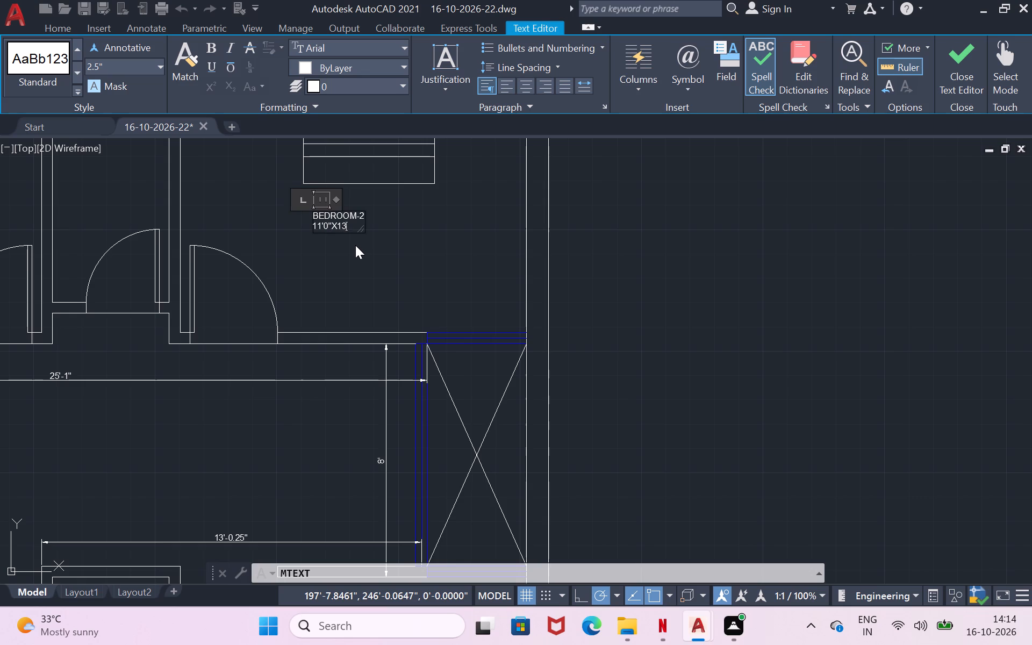
{"action": "key", "text": "apostrophe"}
{"action": "key", "text": "BackSpace"}
{"action": "key", "text": "BackSpace"}
{"action": "key", "text": "2"}
{"action": "type", "text": "'-0"}
{"action": "key", "text": "BackSpace"}
{"action": "key", "text": "3"}
{"action": "key", "text": "shift+quotedbl"}
{"action": "scroll", "coordinate": [393, 216], "scroll_direction": "down", "scroll_amount": 1}
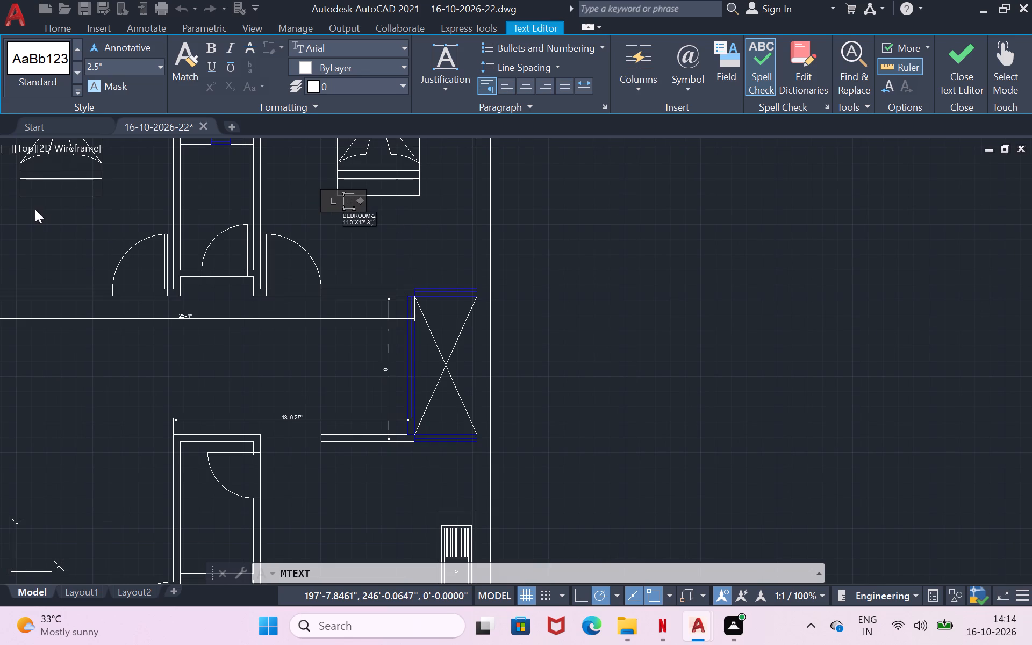
{"action": "left_click", "coordinate": [26, 217]}
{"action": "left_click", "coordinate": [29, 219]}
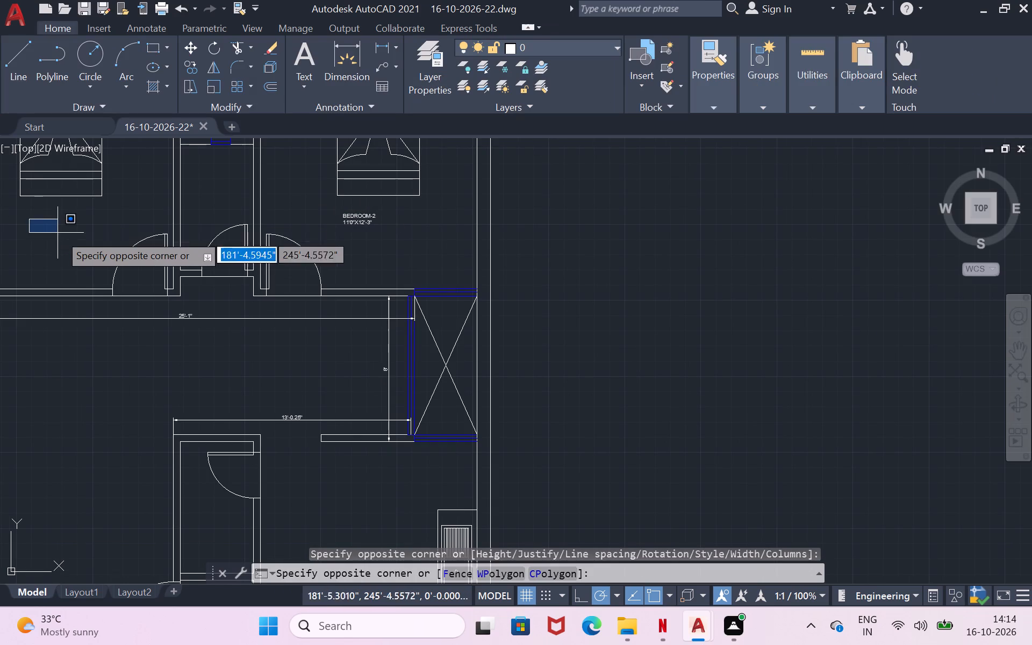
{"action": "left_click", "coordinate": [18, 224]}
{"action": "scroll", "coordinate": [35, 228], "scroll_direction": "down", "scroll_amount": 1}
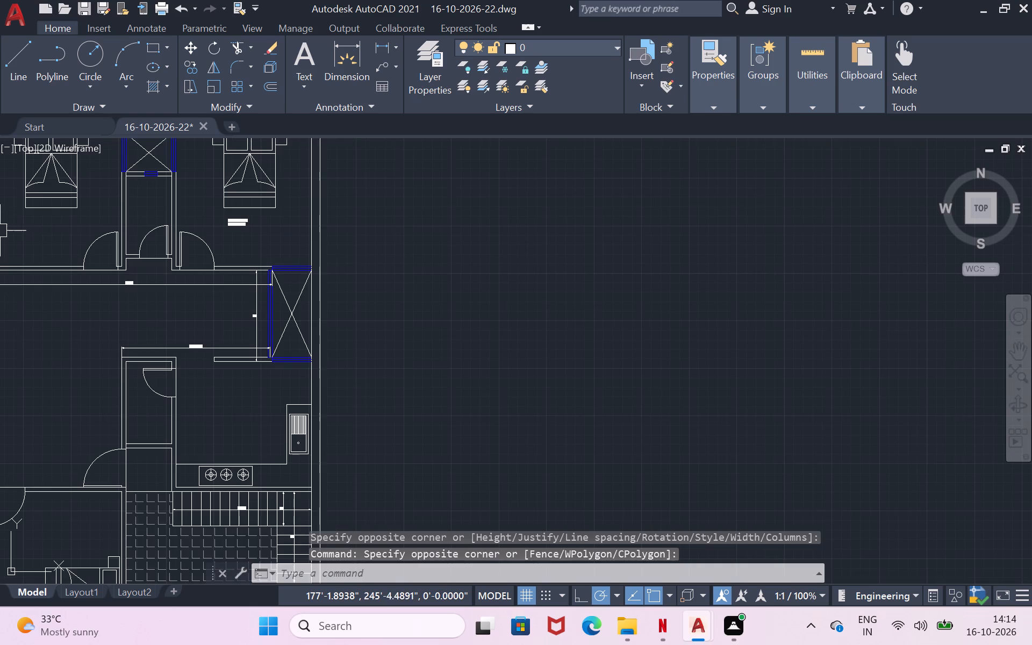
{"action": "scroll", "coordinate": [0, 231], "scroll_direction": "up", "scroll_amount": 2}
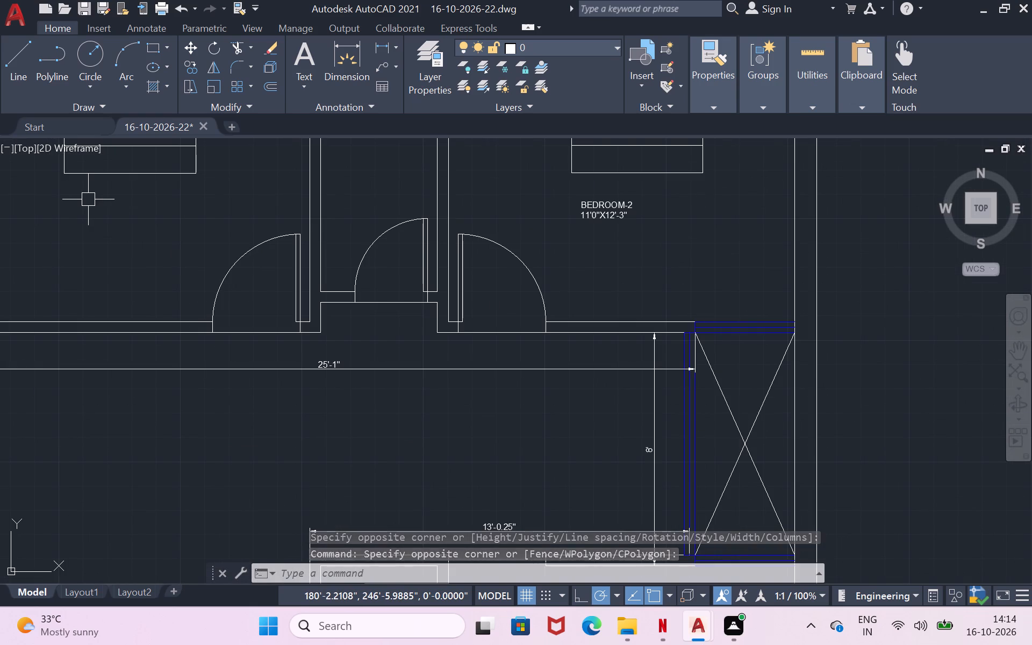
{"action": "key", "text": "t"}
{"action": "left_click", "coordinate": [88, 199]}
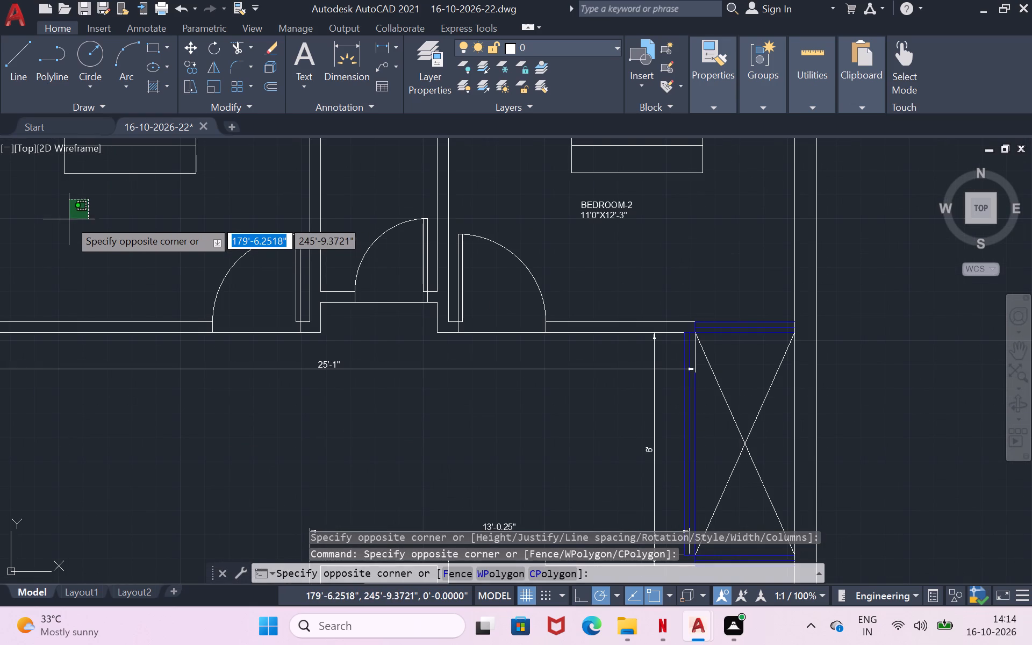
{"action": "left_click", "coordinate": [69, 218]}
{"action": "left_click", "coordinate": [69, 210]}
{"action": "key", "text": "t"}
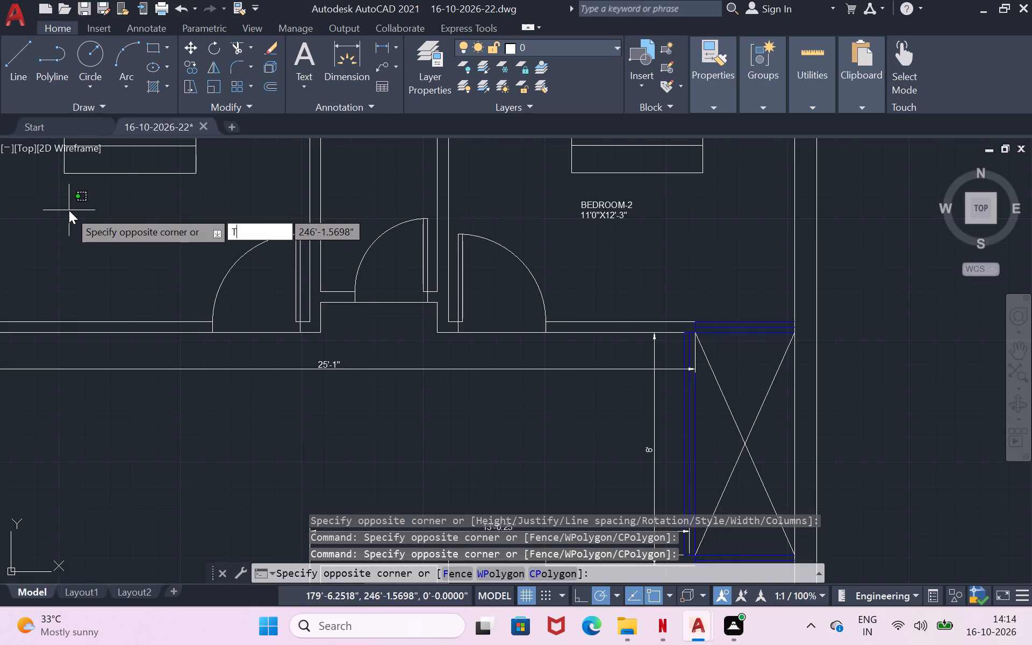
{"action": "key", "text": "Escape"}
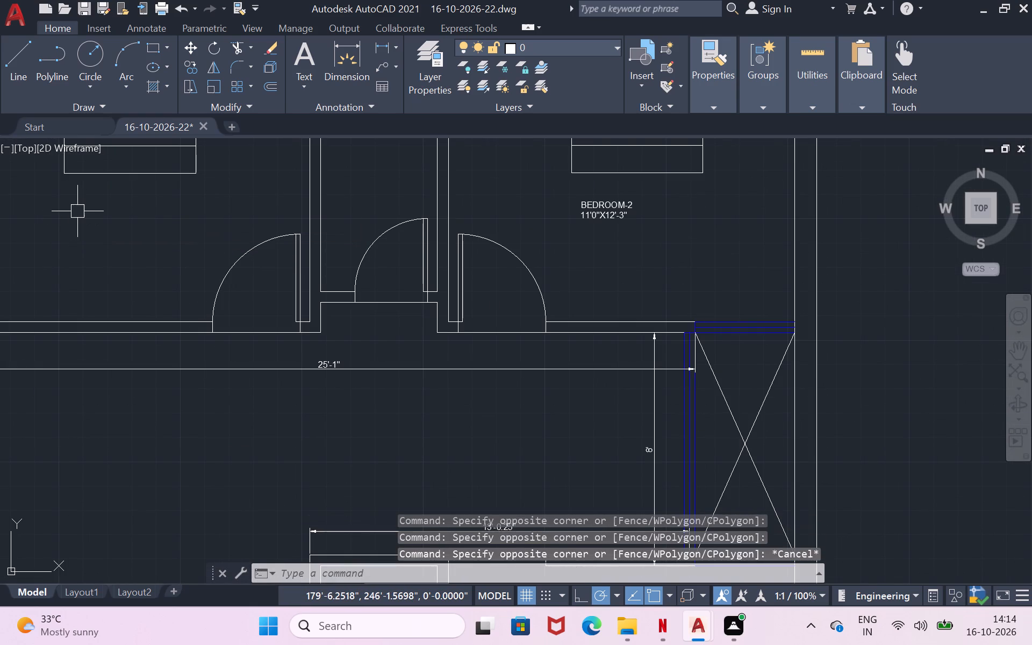
Place multiline text below the bed in the plan's upper-left bedroom and enter the room name BEDROOM-1.
{"action": "key", "text": "t"}
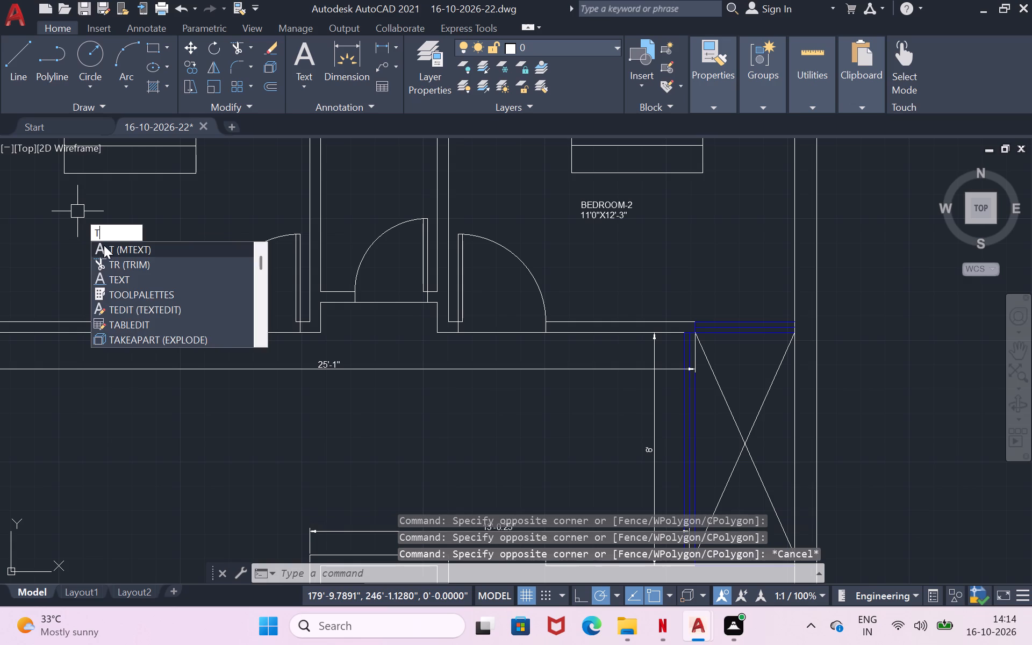
{"action": "left_click", "coordinate": [104, 245]}
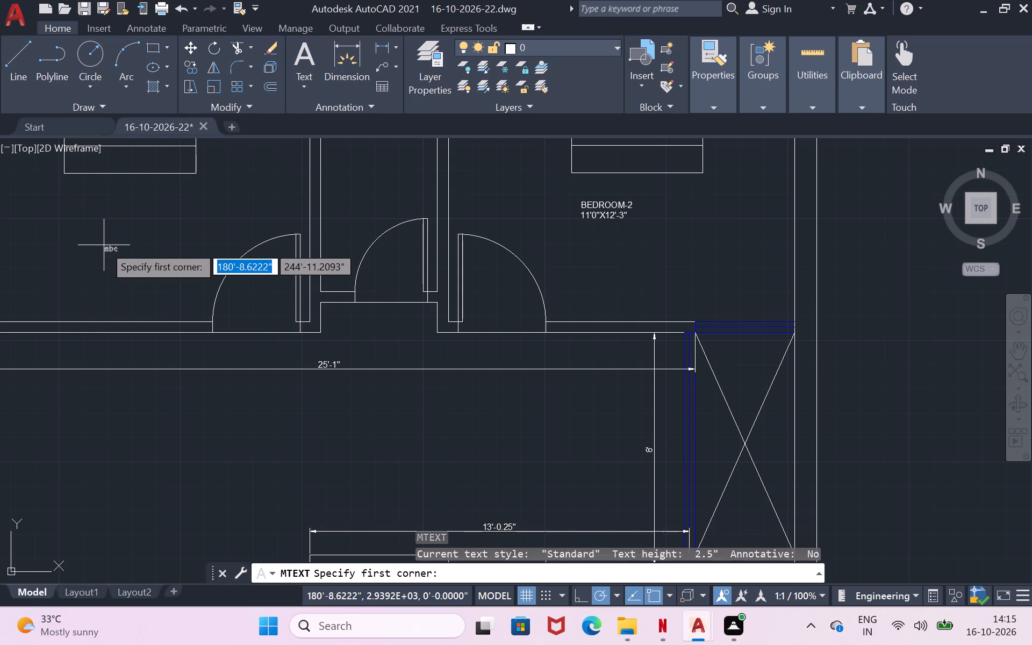
{"action": "double_click", "coordinate": [84, 219]}
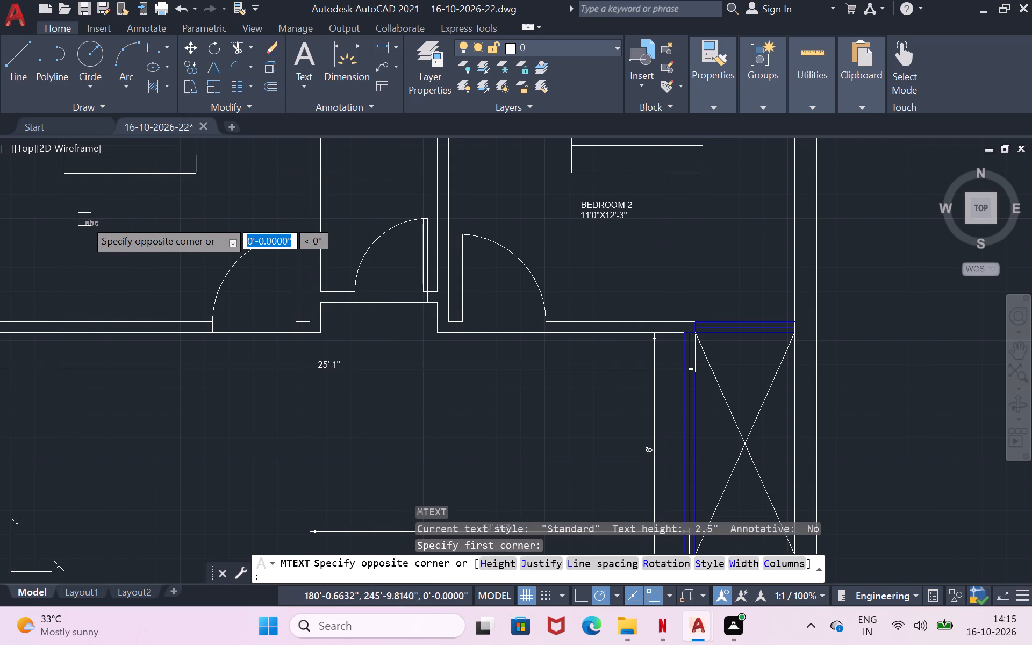
{"action": "left_click", "coordinate": [84, 219]}
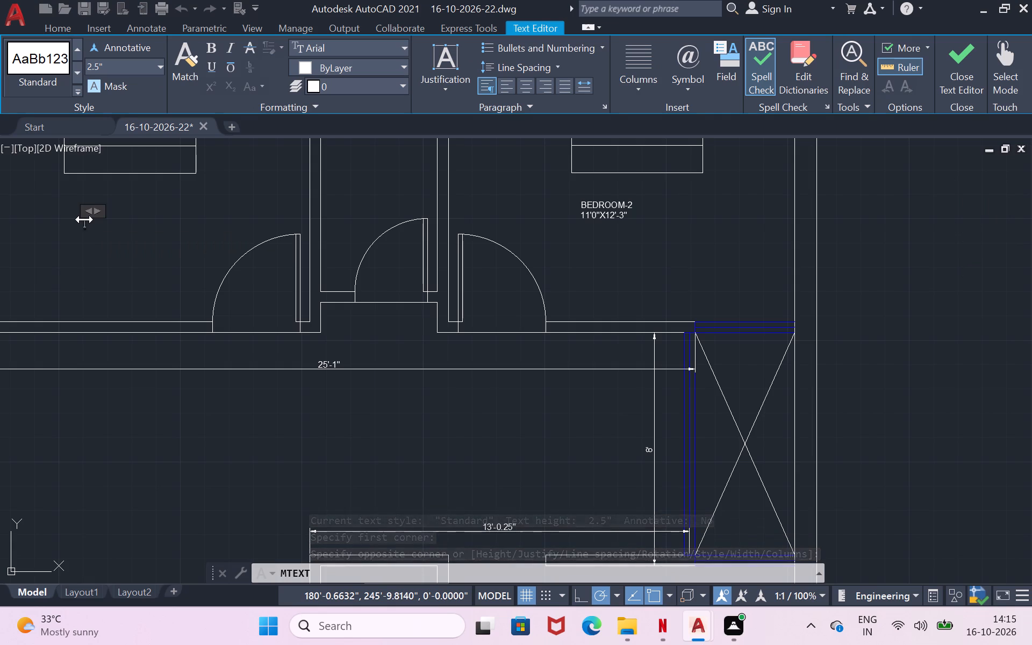
{"action": "type", "text": "BEDROOM-1"}
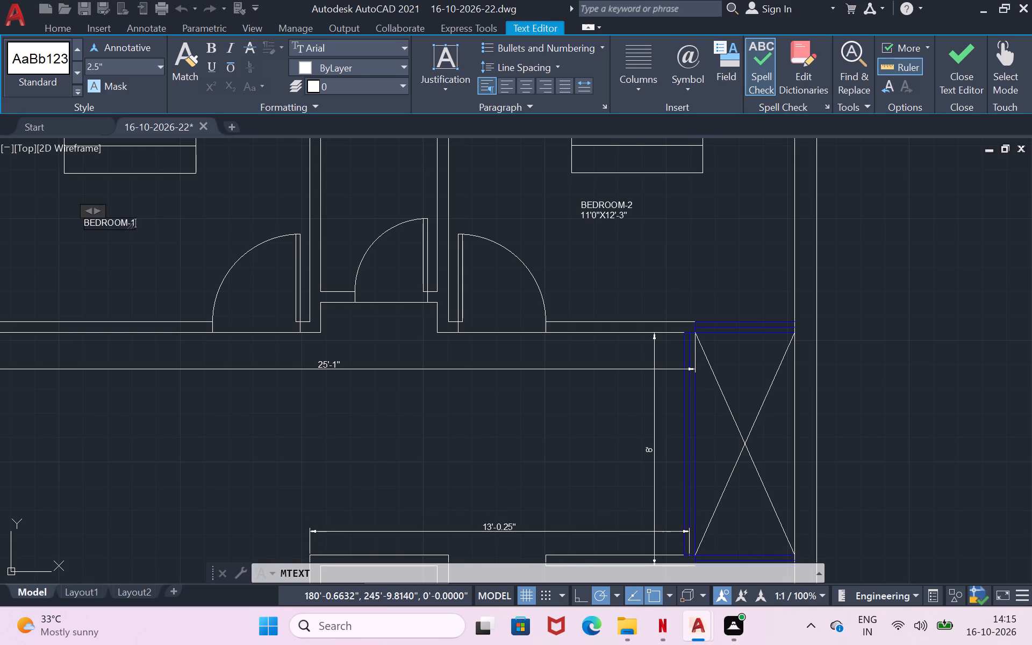
Add the room size 12'-0"X12'-3" as a second line under BEDROOM-1 and finish the label.
{"action": "key", "text": "Return"}
{"action": "type", "text": "12"}
{"action": "type", "text": "'O\\"}
{"action": "key", "text": "BackSpace"}
{"action": "key", "text": "BackSpace"}
{"action": "key", "text": "minus"}
{"action": "key", "text": "0"}
{"action": "key", "text": "shift+quotedbl"}
{"action": "key", "text": "x"}
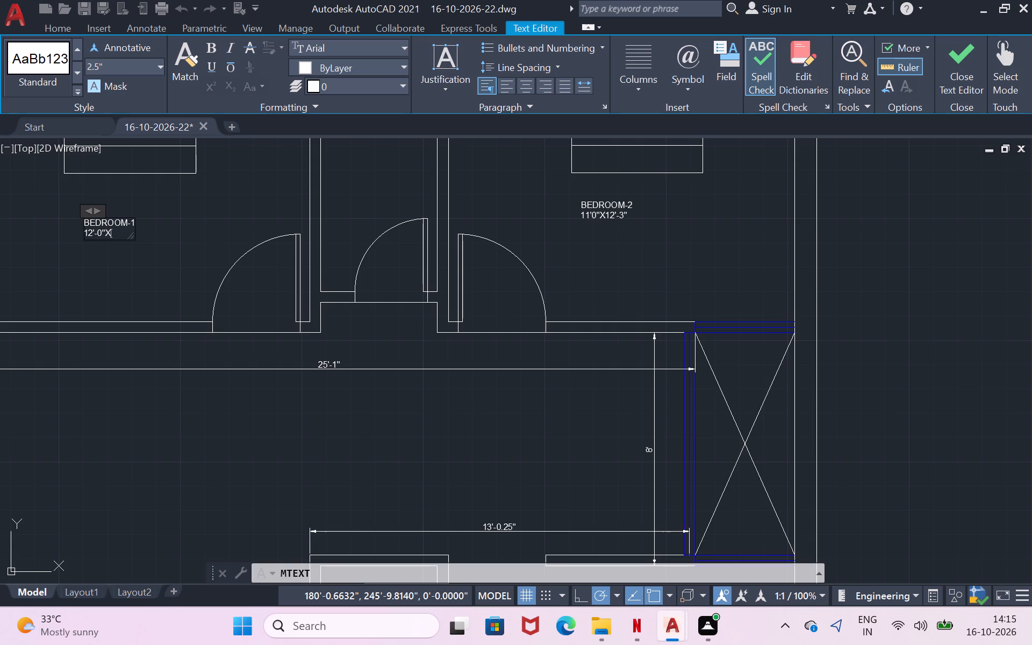
{"action": "type", "text": "12"}
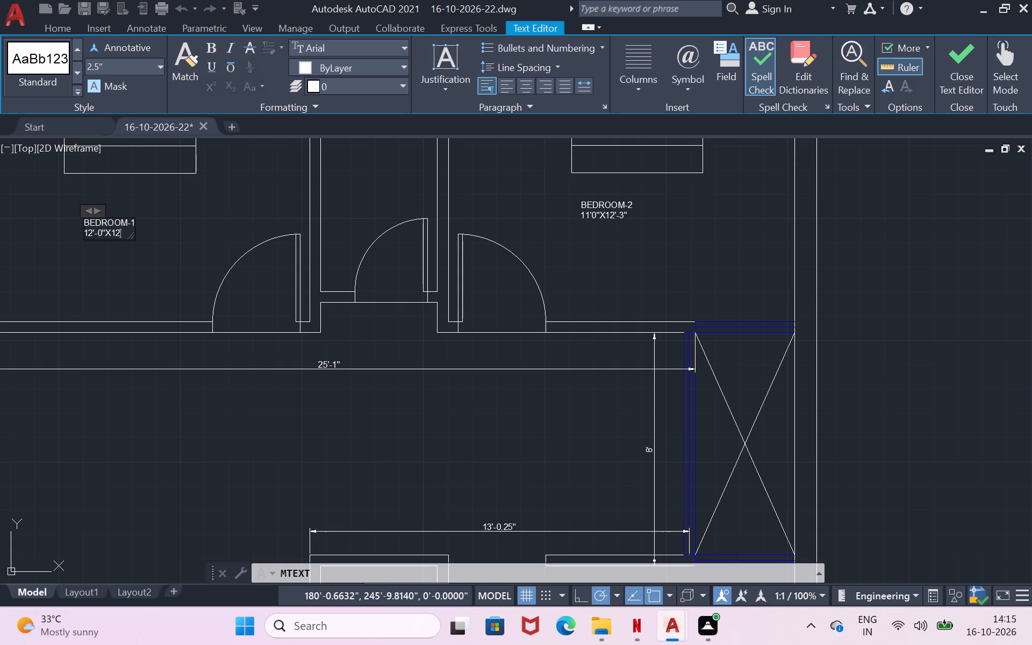
{"action": "key", "text": "apostrophe"}
{"action": "key", "text": "0"}
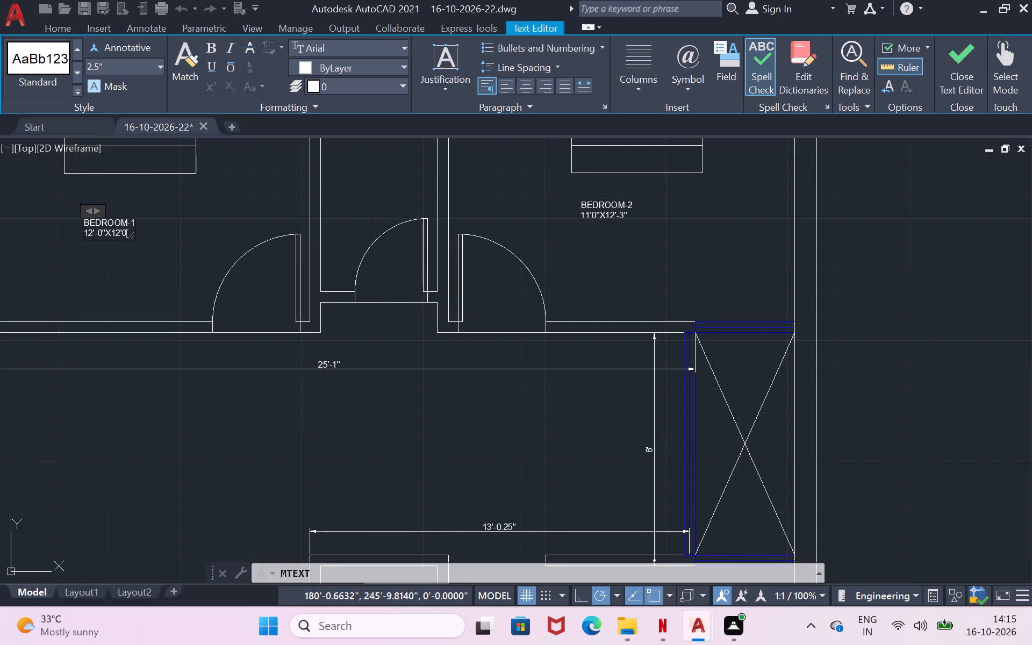
{"action": "key", "text": "BackSpace"}
{"action": "key", "text": "3"}
{"action": "key", "text": "BackSpace"}
{"action": "key", "text": "minus"}
{"action": "key", "text": "3"}
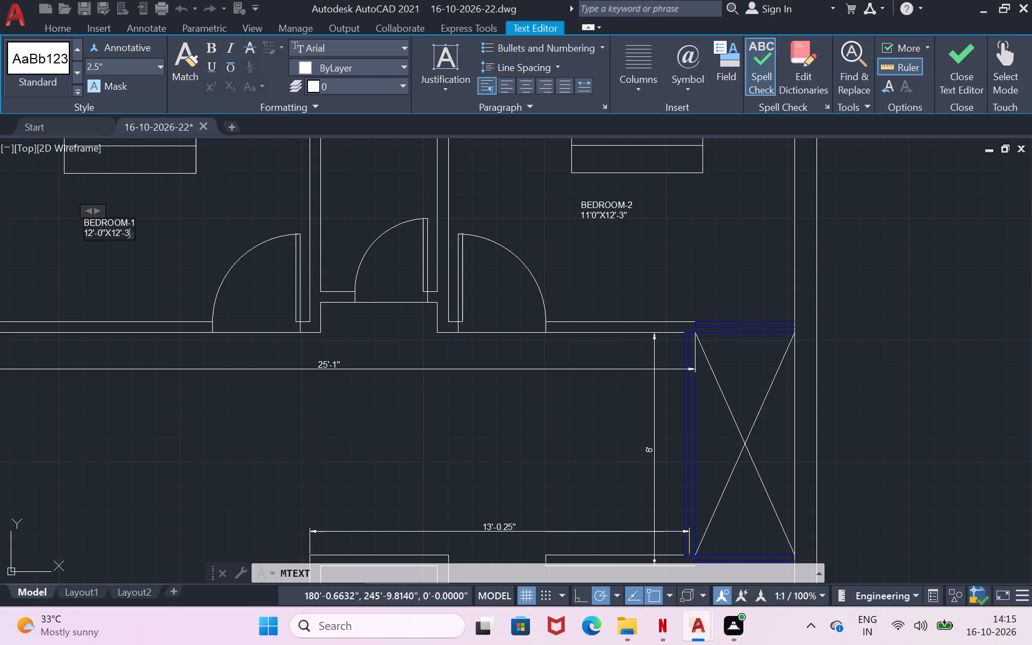
{"action": "key", "text": "shift+quotedbl"}
{"action": "scroll", "coordinate": [370, 277], "scroll_direction": "down", "scroll_amount": 1}
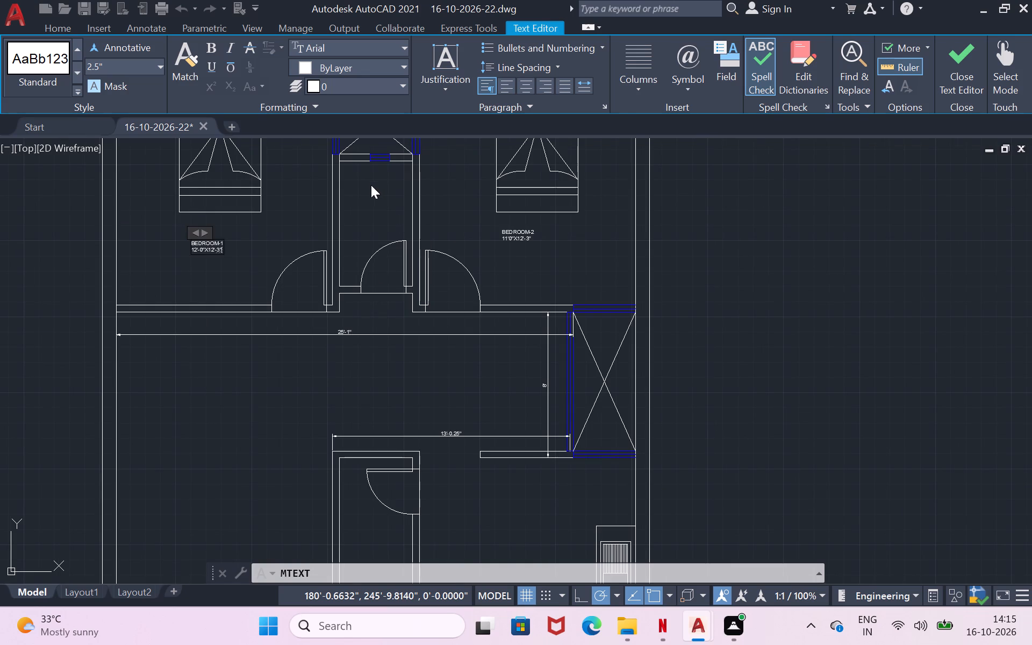
{"action": "left_click", "coordinate": [357, 211]}
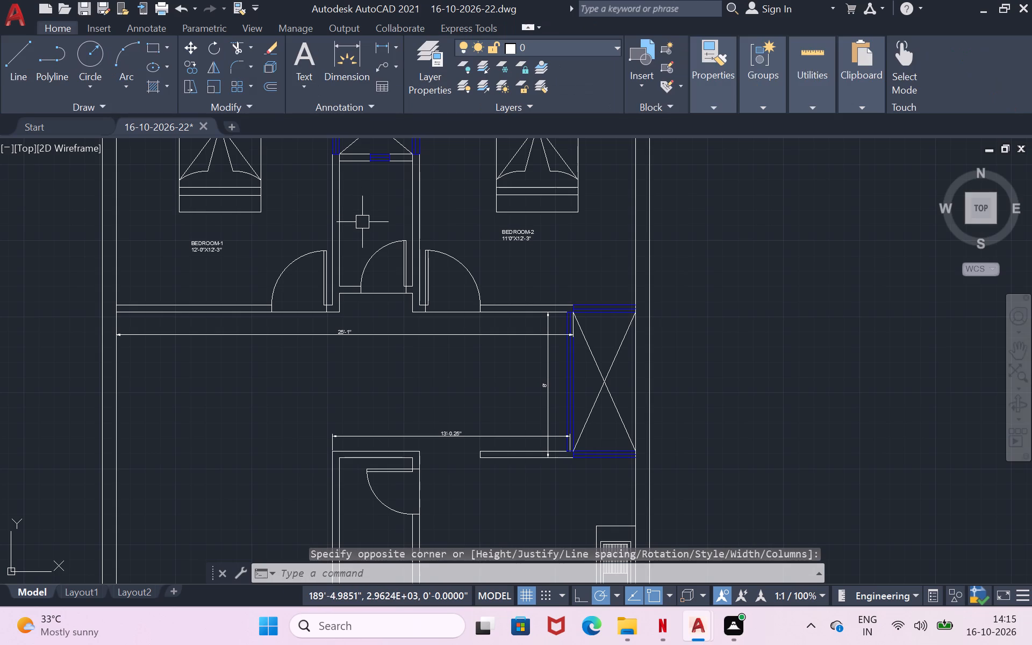
Place multiline text in the narrow room between the two bedrooms and enter the room name TOILET.
{"action": "key", "text": "t"}
{"action": "key", "text": "Return"}
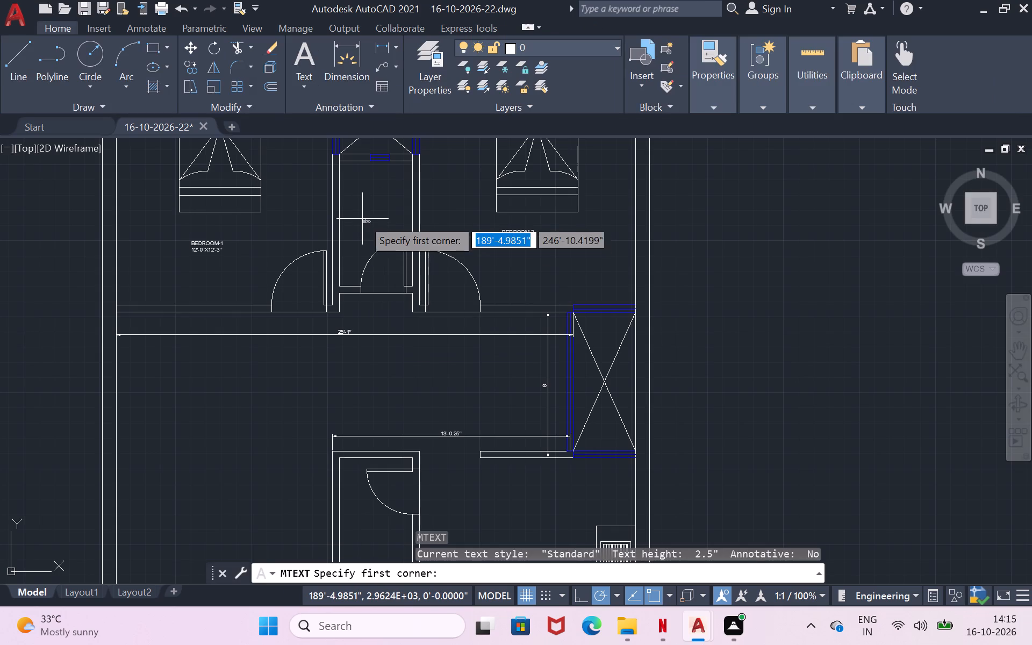
{"action": "left_click", "coordinate": [355, 198]}
{"action": "left_click", "coordinate": [360, 207]}
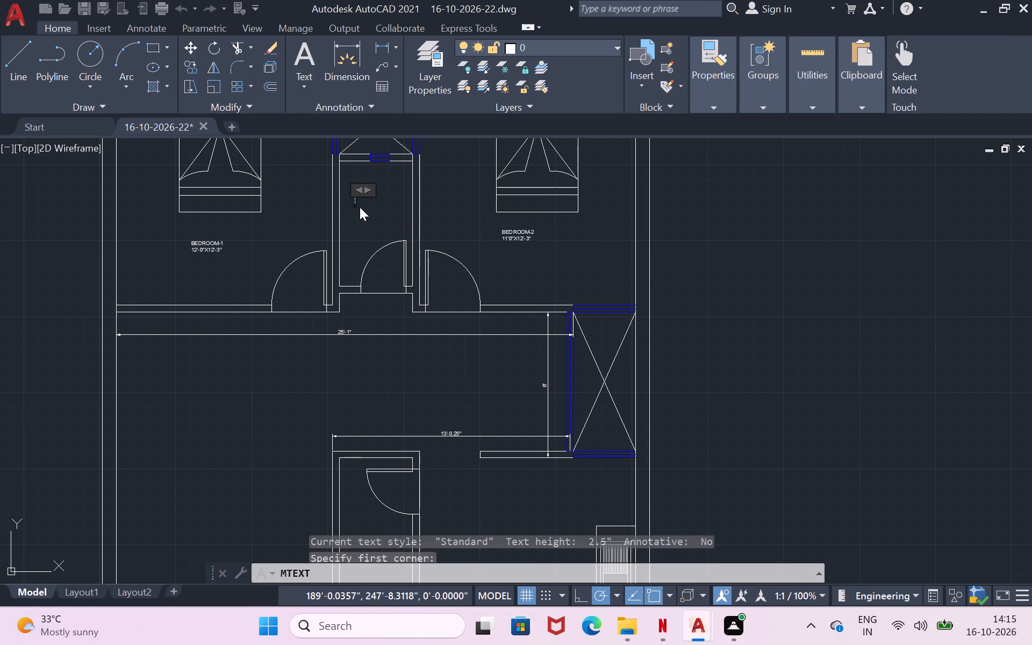
{"action": "scroll", "coordinate": [360, 207], "scroll_direction": "up", "scroll_amount": 1}
{"action": "type", "text": "TOILET"}
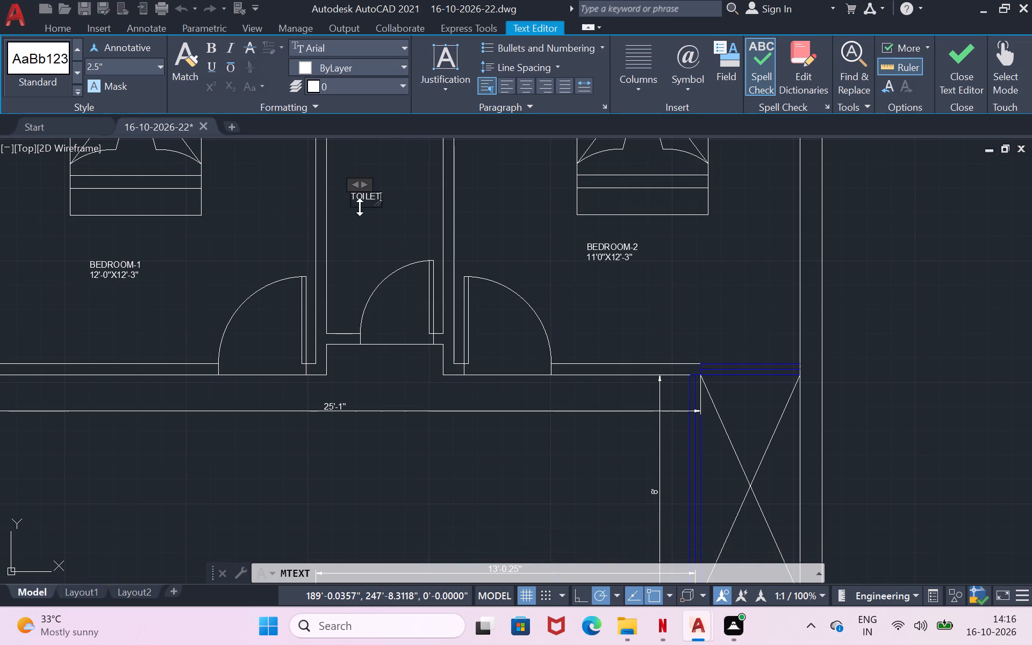
Add the room size 4'-0"X8'-3" as a second line under TOILET and finish the label.
{"action": "key", "text": "Return"}
{"action": "key", "text": "4"}
{"action": "type", "text": "'-"}
{"action": "key", "text": "0"}
{"action": "key", "text": "shift+quotedbl"}
{"action": "key", "text": "x"}
{"action": "key", "text": "8"}
{"action": "key", "text": "minus"}
{"action": "key", "text": "BackSpace"}
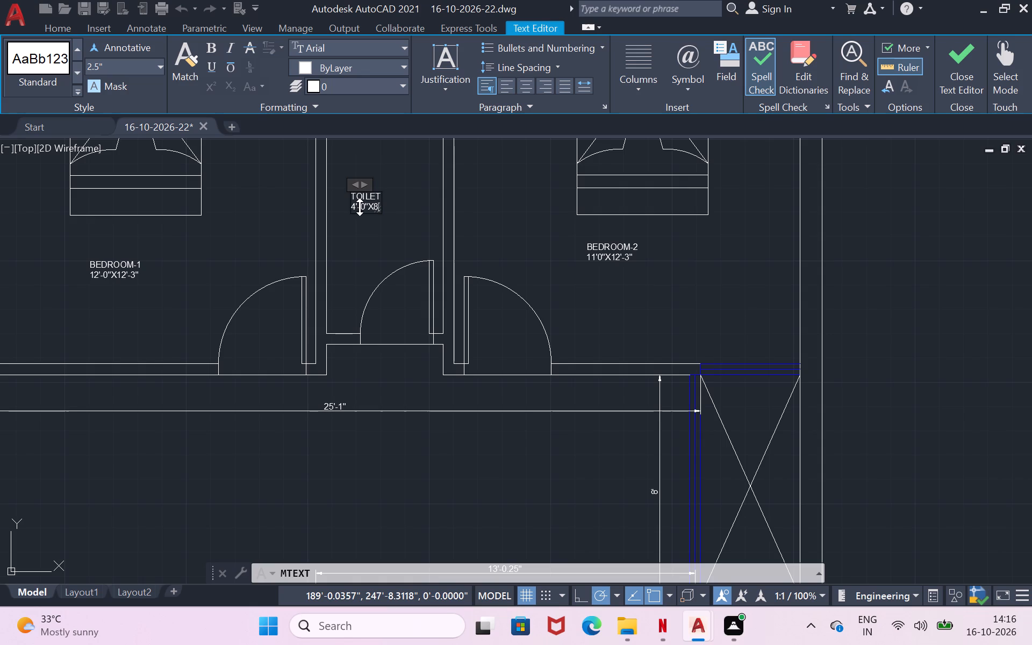
{"action": "type", "text": "'-0"}
{"action": "key", "text": "BackSpace"}
{"action": "key", "text": "3"}
{"action": "key", "text": "shift+quotedbl"}
{"action": "scroll", "coordinate": [434, 246], "scroll_direction": "down", "scroll_amount": 2}
{"action": "scroll", "coordinate": [407, 155], "scroll_direction": "up", "scroll_amount": 3}
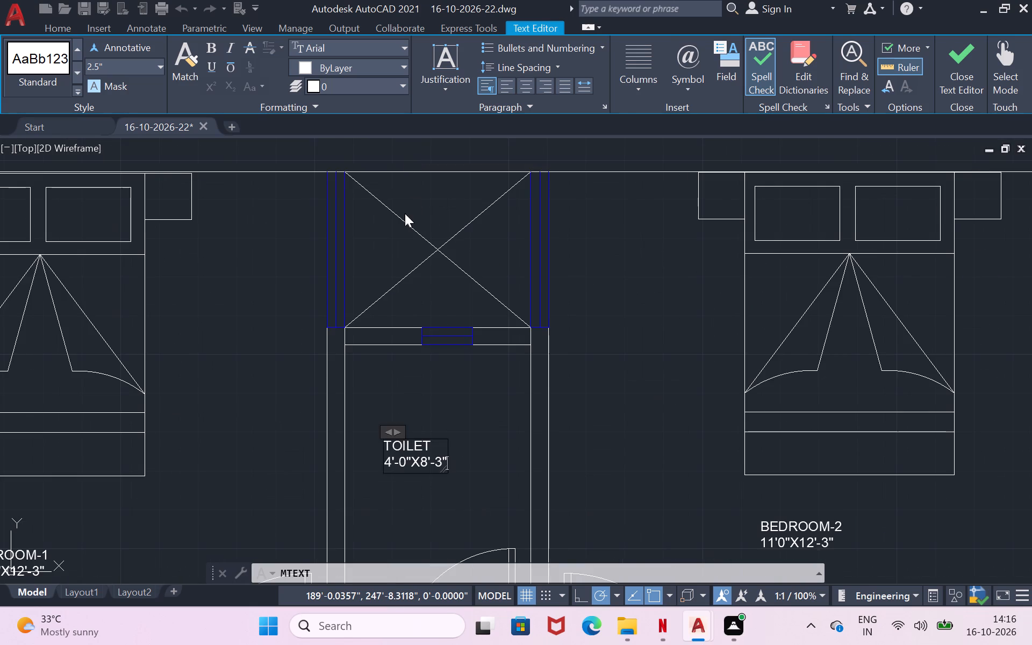
{"action": "left_click", "coordinate": [405, 213]}
{"action": "left_click", "coordinate": [391, 247]}
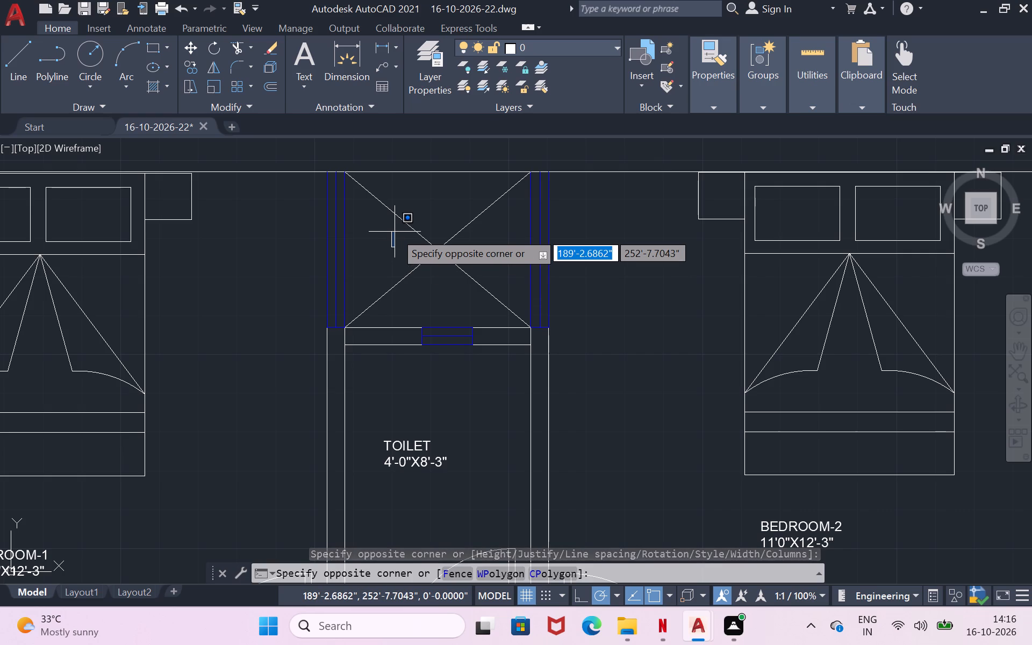
Place multiline text inside the crossed open shaft above the toilet and enter the label O.T.S.
{"action": "key", "text": "t"}
{"action": "key", "text": "Return"}
{"action": "left_click", "coordinate": [394, 226]}
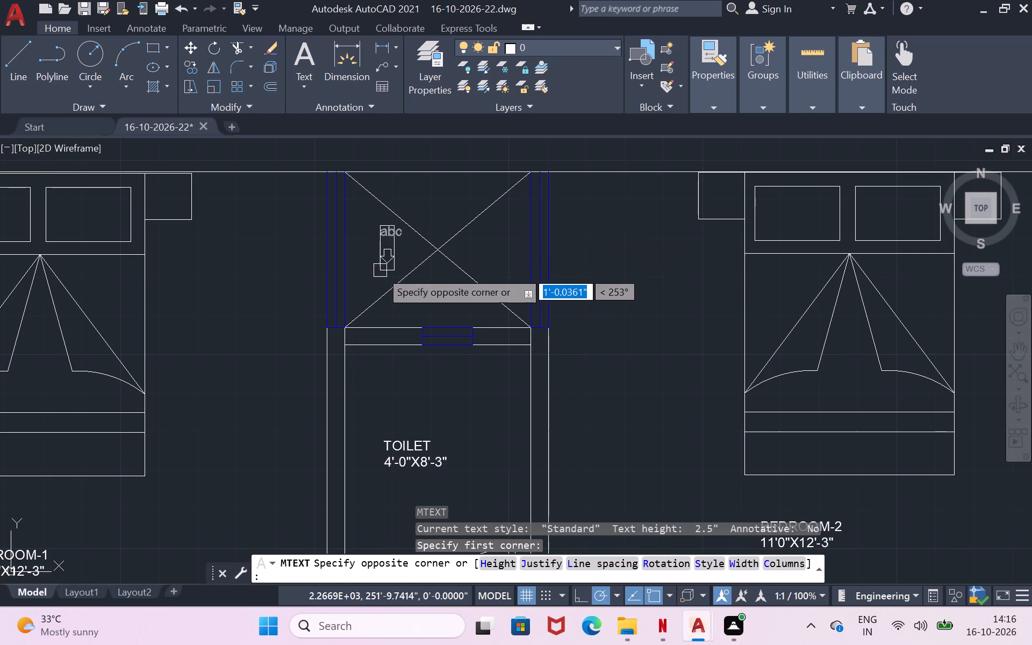
{"action": "left_click", "coordinate": [380, 270]}
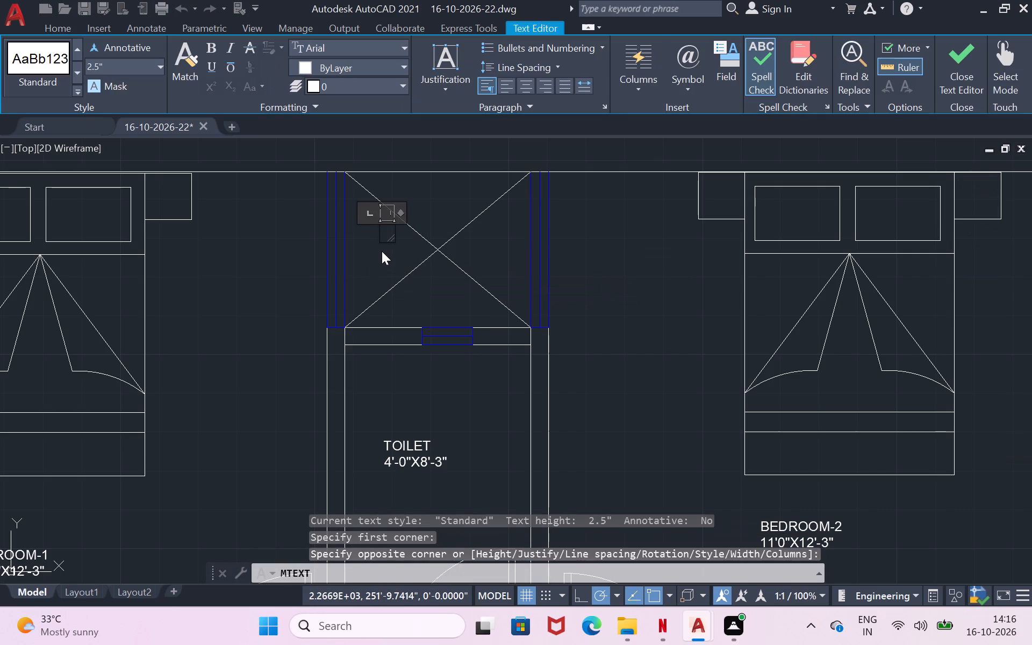
{"action": "type", "text": "O."}
{"action": "key", "text": "s"}
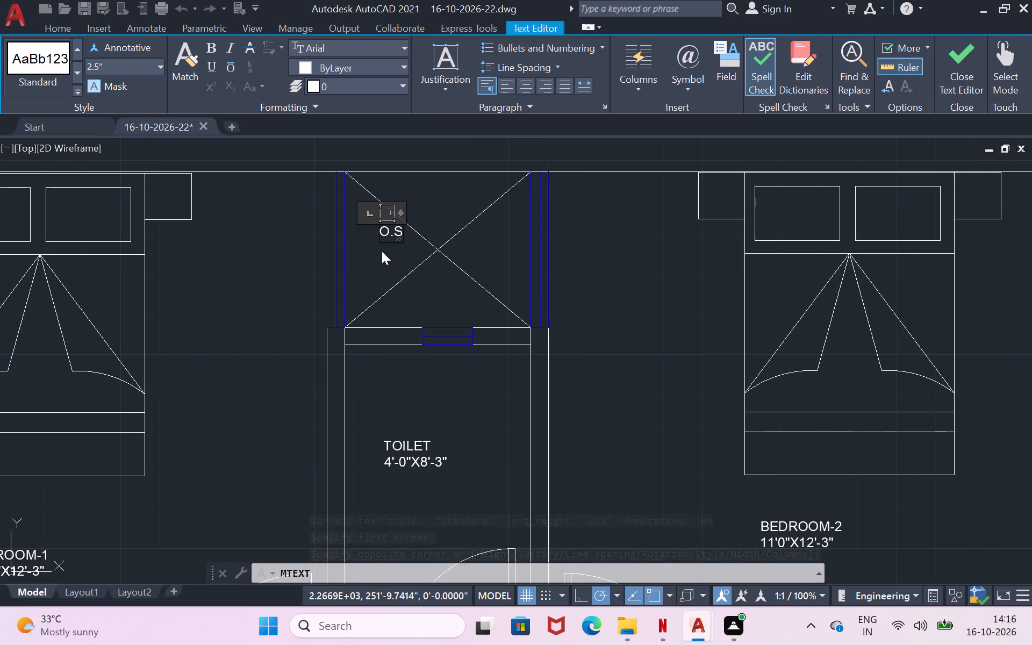
{"action": "key", "text": "BackSpace"}
{"action": "type", "text": "T.S"}
{"action": "key", "text": "Return"}
{"action": "key", "text": "Return"}
{"action": "key", "text": "Return"}
{"action": "key", "text": "Return"}
{"action": "key", "text": "Escape"}
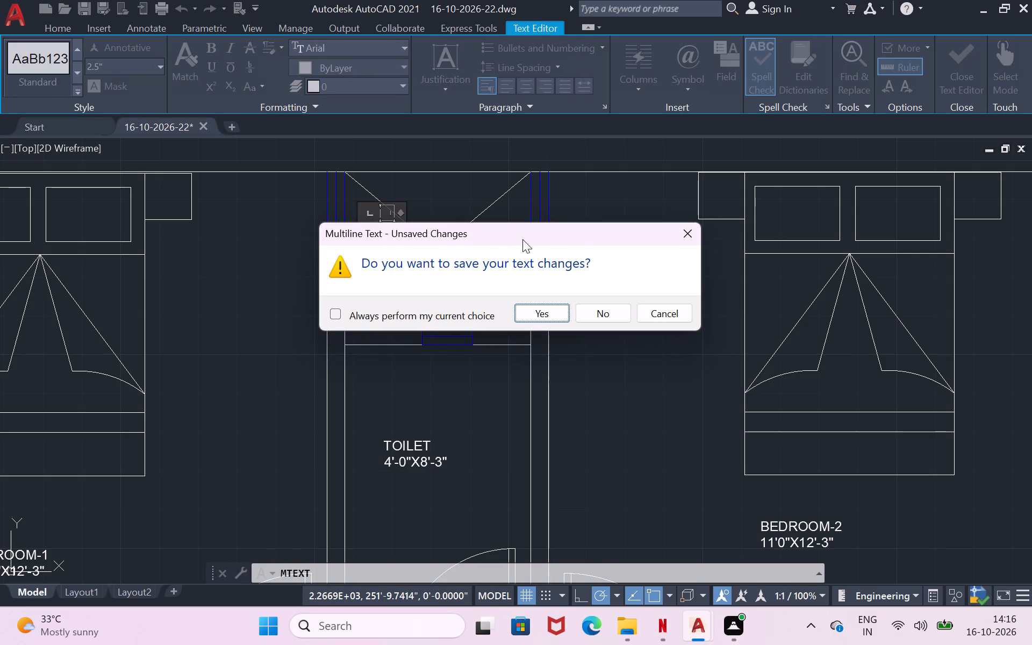
{"action": "left_click", "coordinate": [685, 240]}
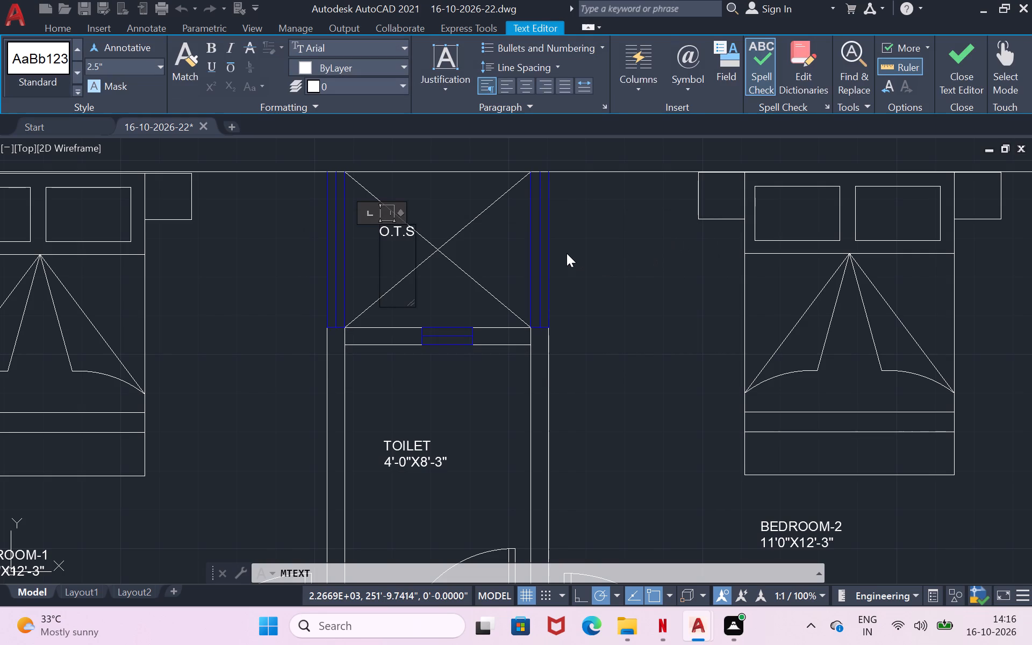
{"action": "key", "text": "Return"}
{"action": "key", "text": "space"}
{"action": "key", "text": "space"}
{"action": "key", "text": "space"}
Remove the extra blank lines below O.T.S and finish the label.
{"action": "key", "text": "BackSpace"}
{"action": "key", "text": "BackSpace"}
{"action": "key", "text": "BackSpace"}
{"action": "key", "text": "BackSpace"}
{"action": "key", "text": "BackSpace"}
{"action": "key", "text": "BackSpace"}
{"action": "key", "text": "BackSpace"}
{"action": "key", "text": "BackSpace"}
{"action": "key", "text": "space"}
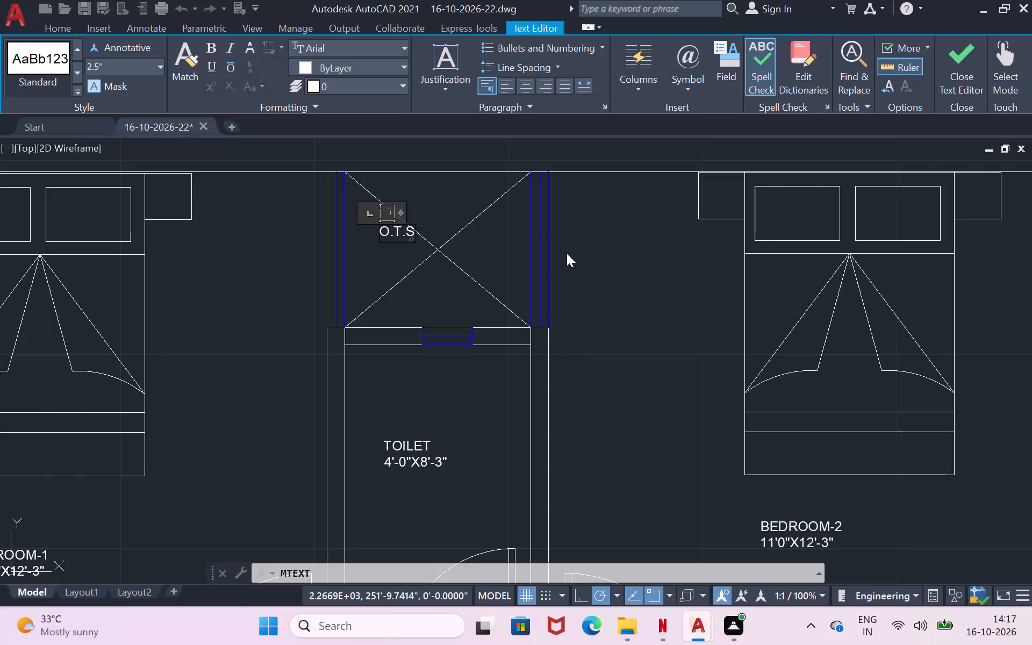
{"action": "left_click", "coordinate": [567, 253]}
Move the O.T.S label to the middle of the shaft, just above where the diagonal lines cross.
{"action": "left_click", "coordinate": [410, 229]}
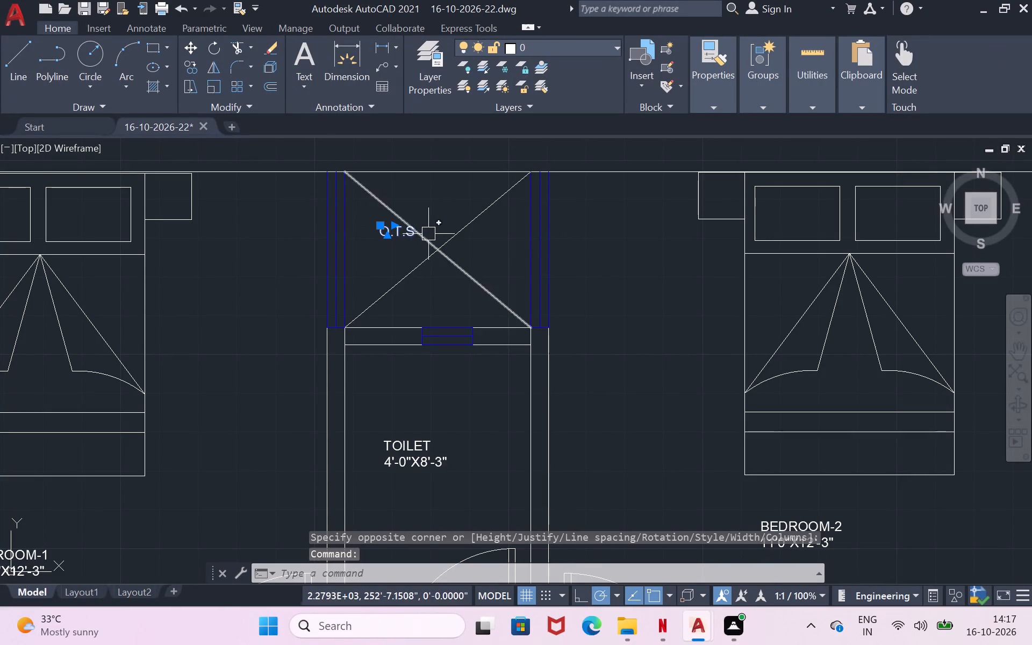
{"action": "key", "text": "m"}
{"action": "key", "text": "Return"}
{"action": "left_click", "coordinate": [434, 260]}
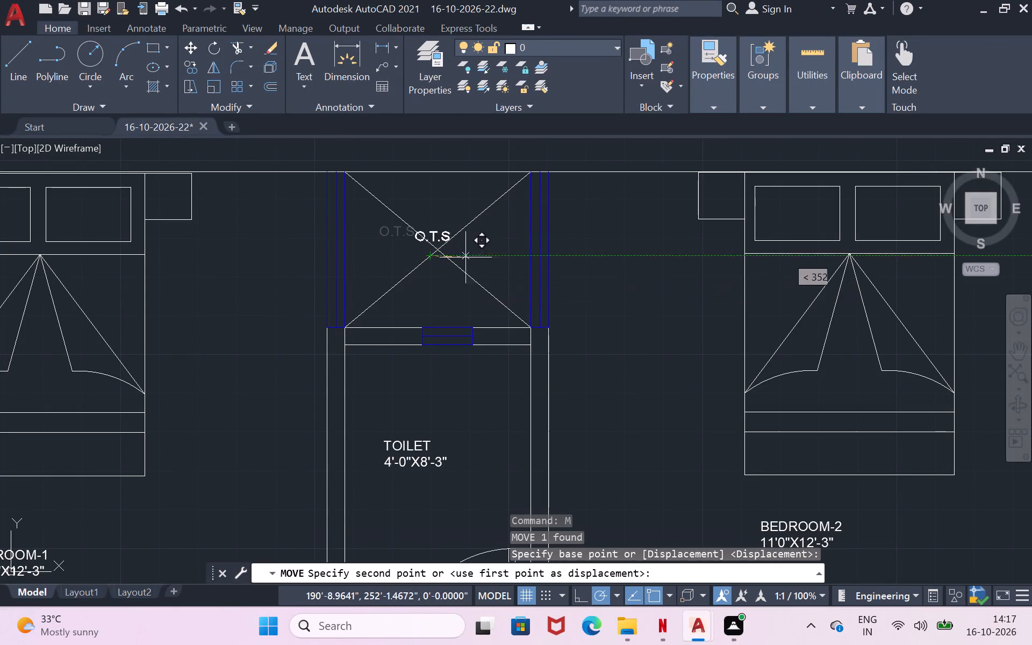
{"action": "left_click", "coordinate": [465, 227]}
Place multiline text in the open area beside the large crossed shaft below BEDROOM-2 and enter the label DRAWING.
{"action": "scroll", "coordinate": [472, 233], "scroll_direction": "down", "scroll_amount": 2}
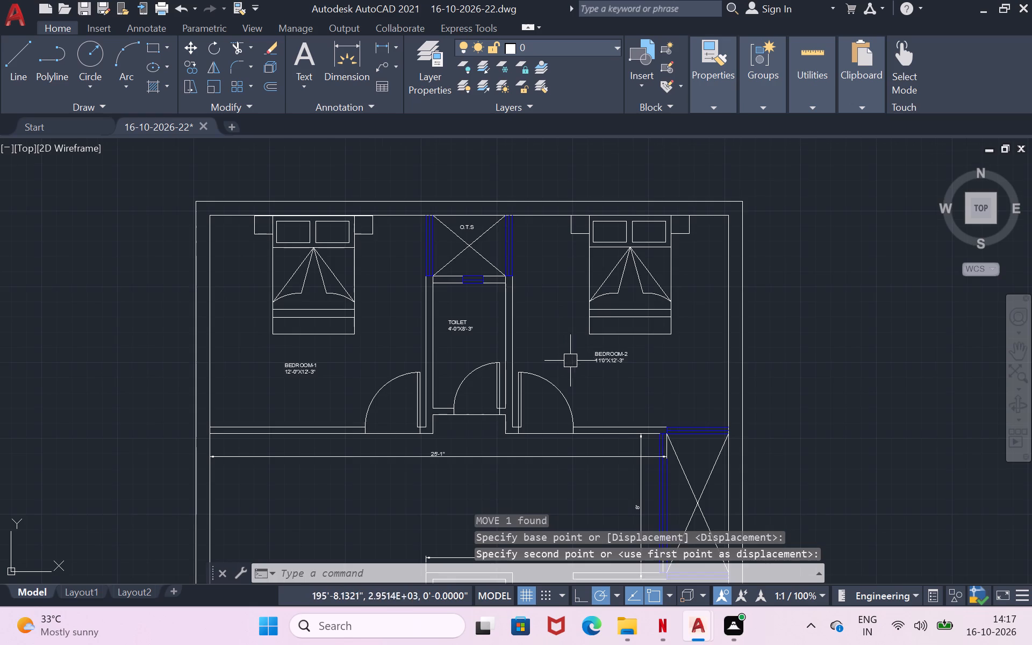
{"action": "scroll", "coordinate": [571, 362], "scroll_direction": "down", "scroll_amount": 1}
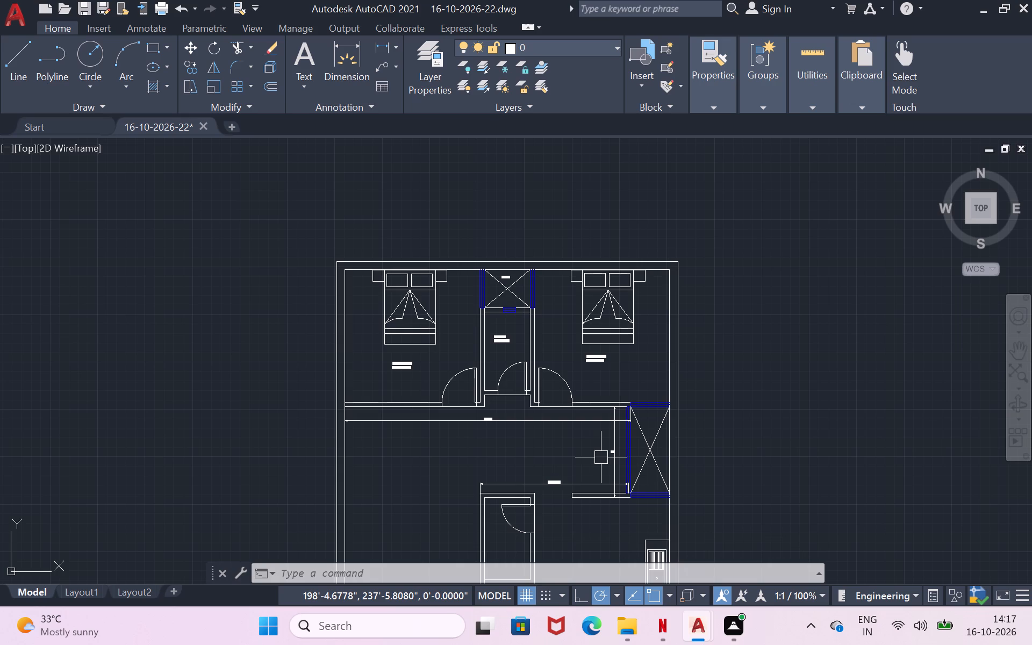
{"action": "scroll", "coordinate": [579, 457], "scroll_direction": "up", "scroll_amount": 1}
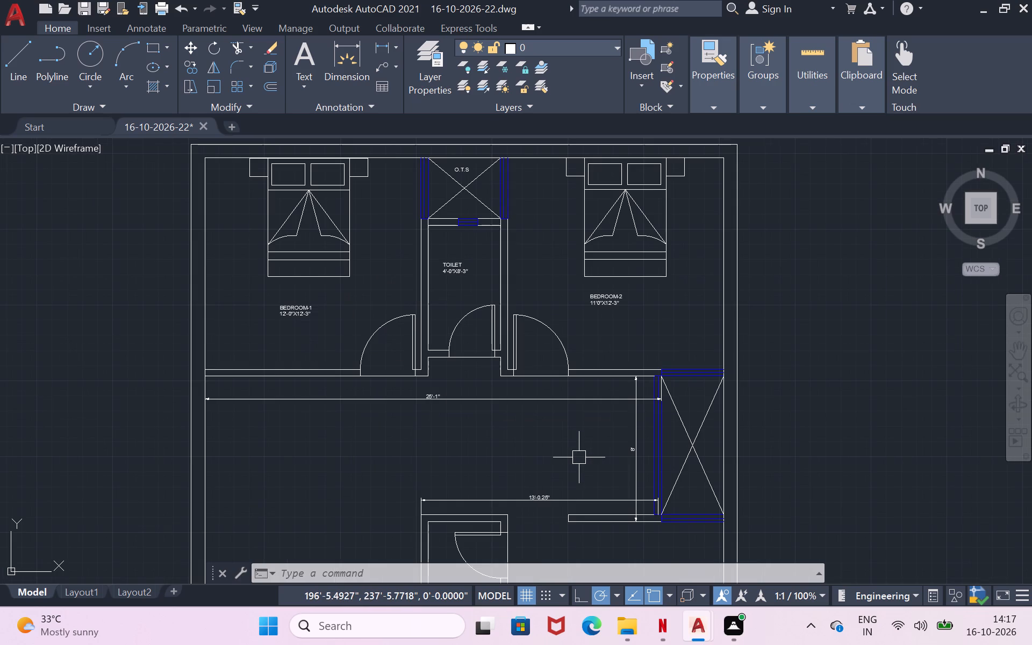
{"action": "key", "text": "t"}
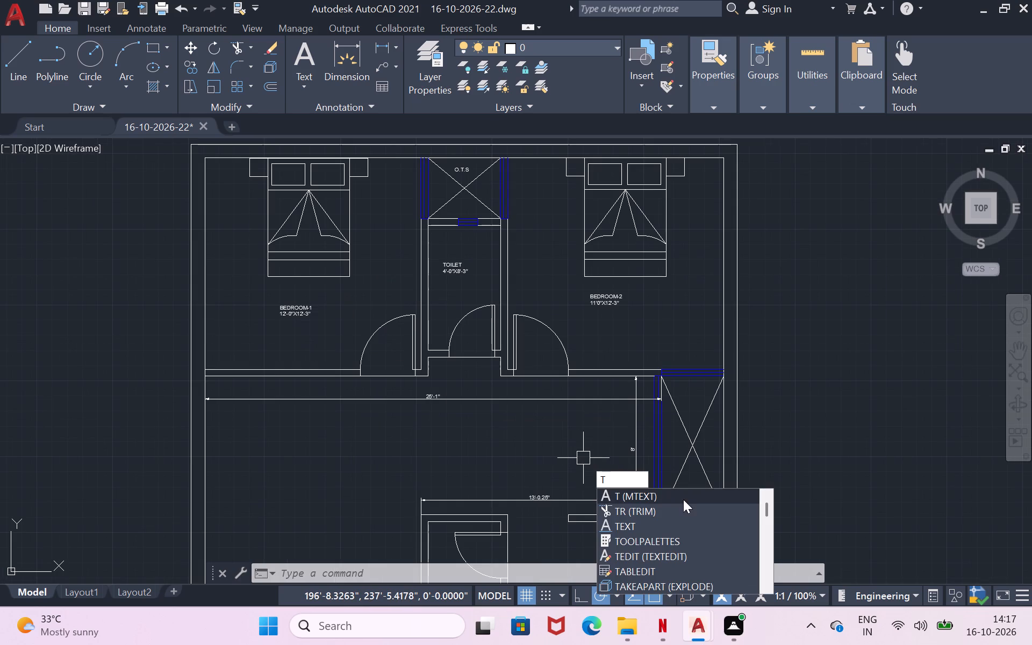
{"action": "left_click", "coordinate": [669, 498]}
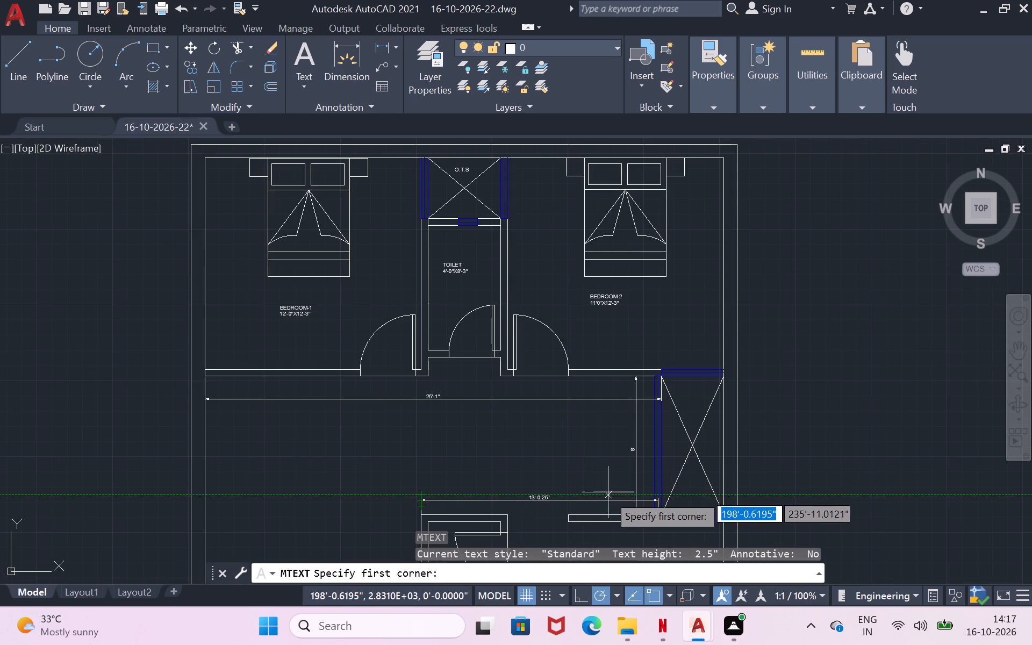
{"action": "scroll", "coordinate": [608, 509], "scroll_direction": "up", "scroll_amount": 2}
{"action": "left_click", "coordinate": [444, 318]}
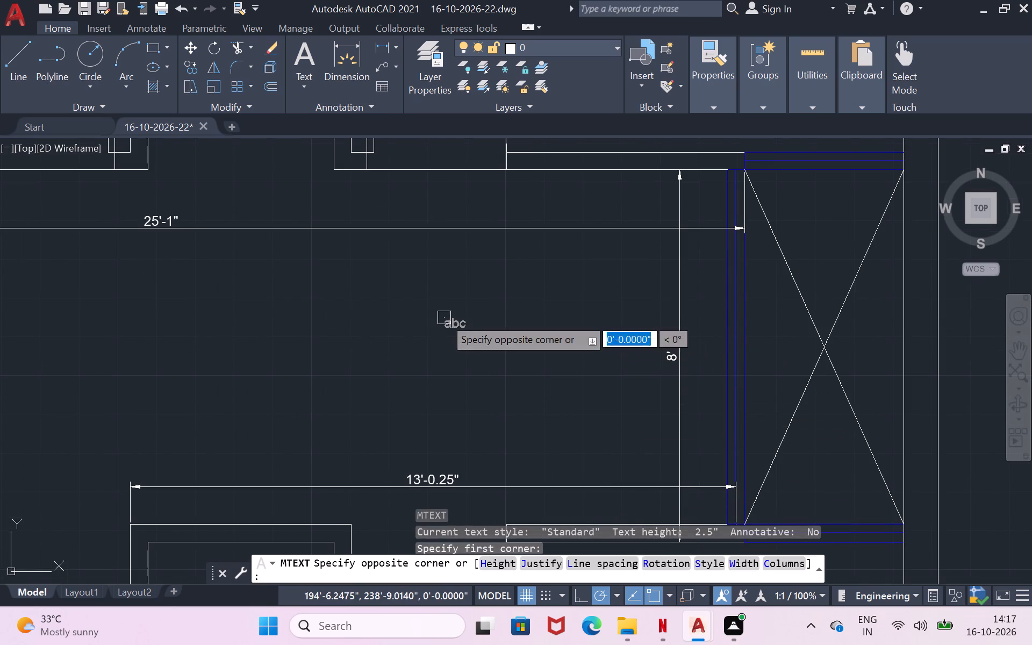
{"action": "left_click", "coordinate": [453, 318]}
{"action": "key", "text": "d"}
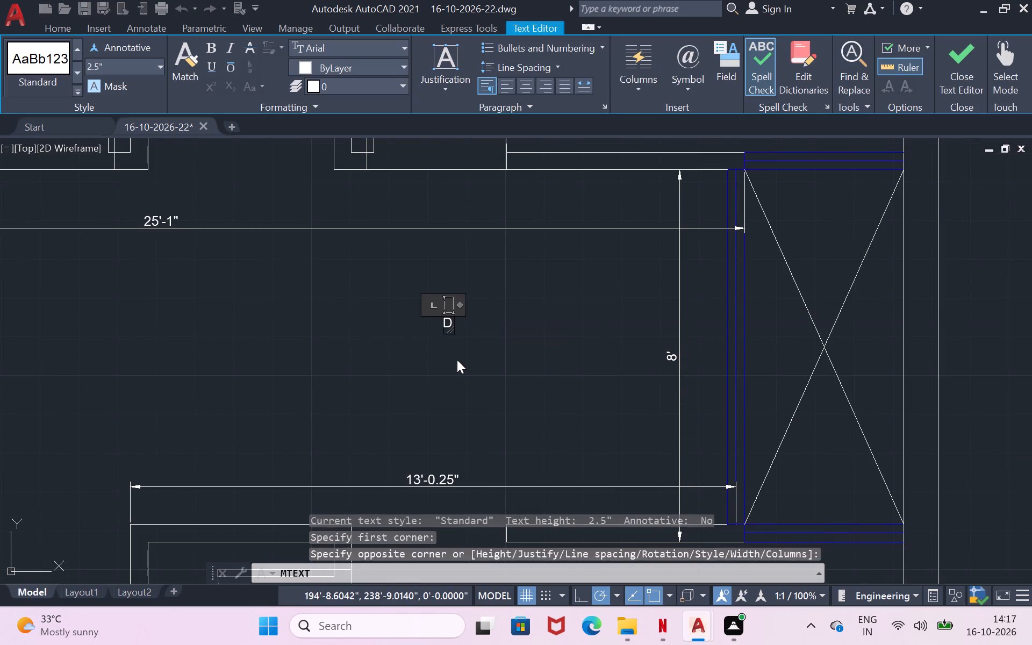
{"action": "type", "text": "RAW"}
{"action": "type", "text": "ING"}
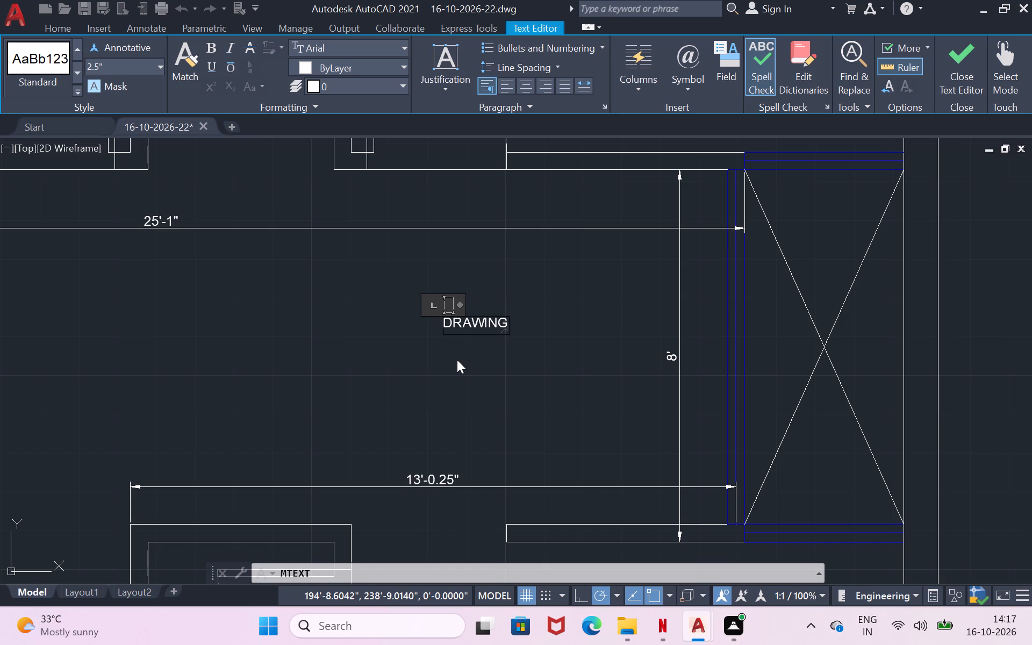
Add the room size 13-1"X8'-0" as a second line under DRAWING and finish the label.
{"action": "key", "text": "Return"}
{"action": "type", "text": "13"}
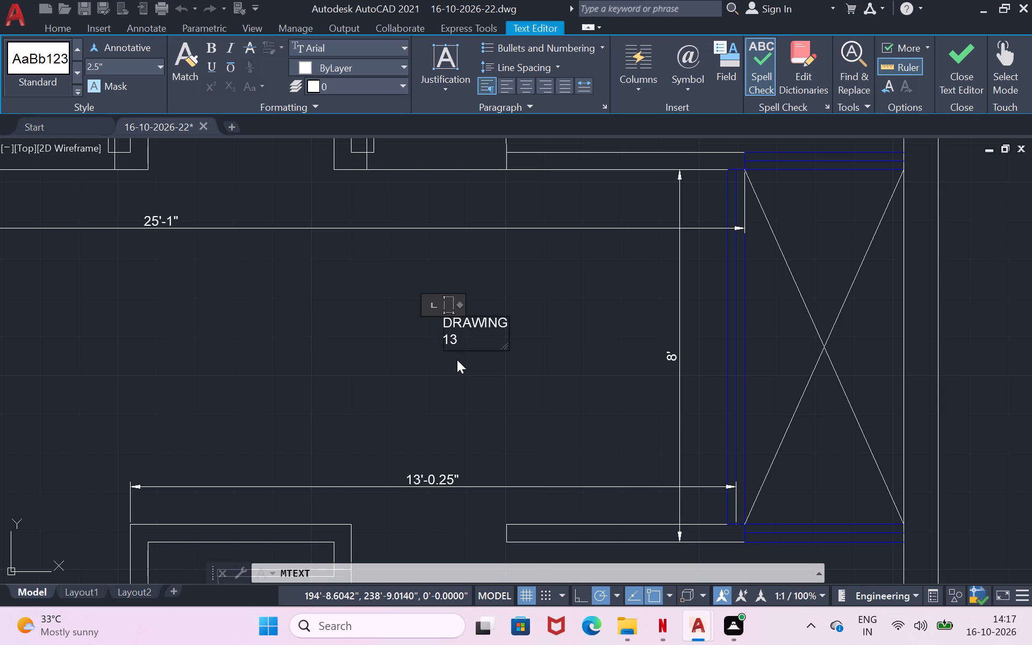
{"action": "type", "text": "-1"}
{"action": "key", "text": "shift+quotedbl"}
{"action": "key", "text": "x"}
{"action": "key", "text": "8"}
{"action": "type", "text": "'-0\""}
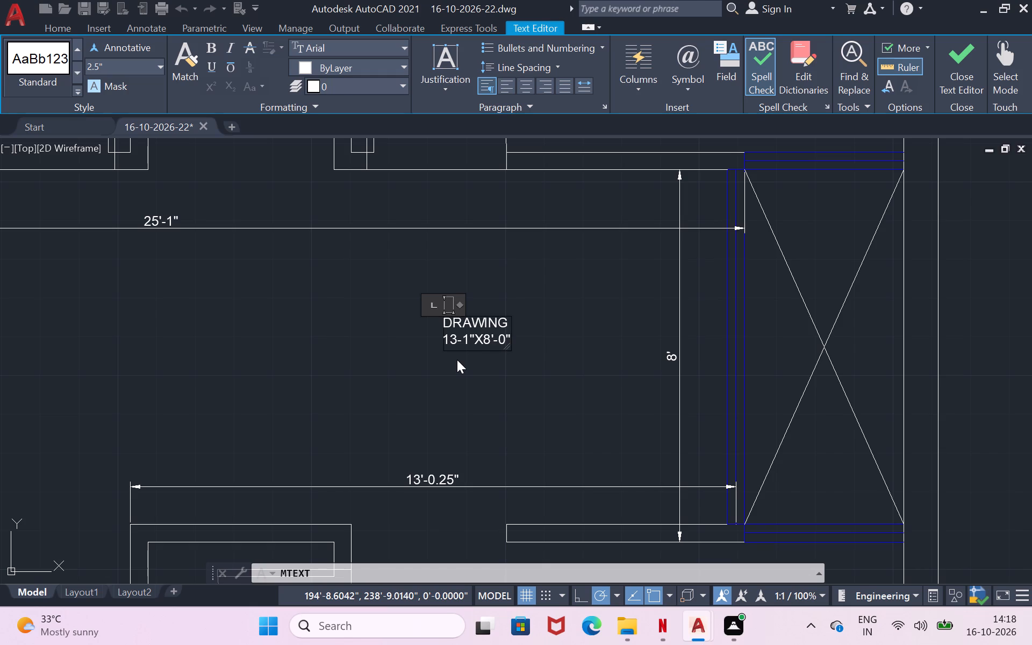
{"action": "double_click", "coordinate": [457, 360]}
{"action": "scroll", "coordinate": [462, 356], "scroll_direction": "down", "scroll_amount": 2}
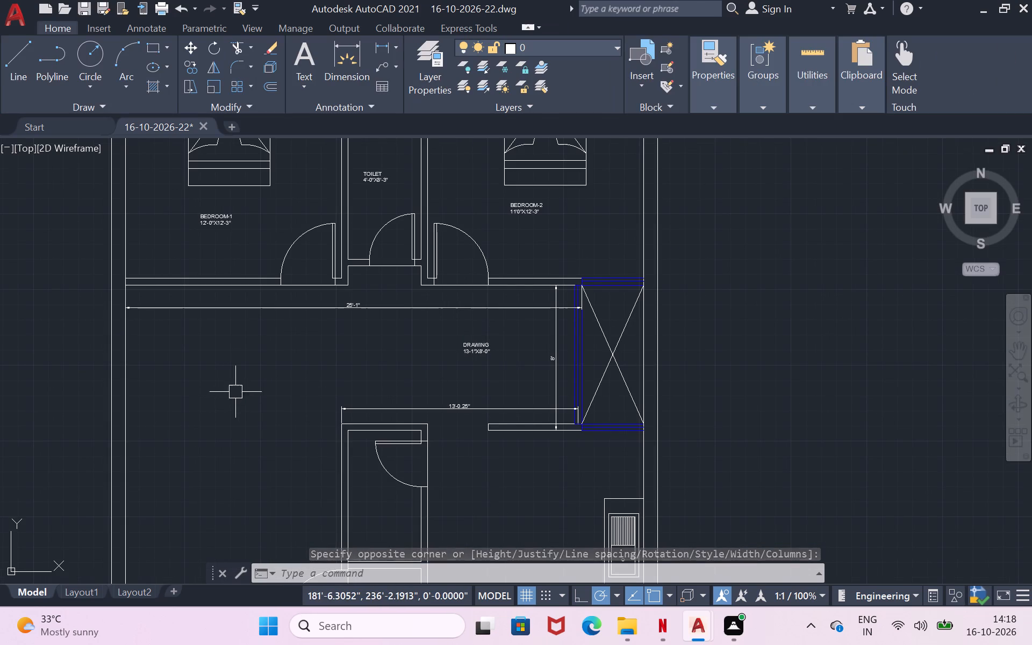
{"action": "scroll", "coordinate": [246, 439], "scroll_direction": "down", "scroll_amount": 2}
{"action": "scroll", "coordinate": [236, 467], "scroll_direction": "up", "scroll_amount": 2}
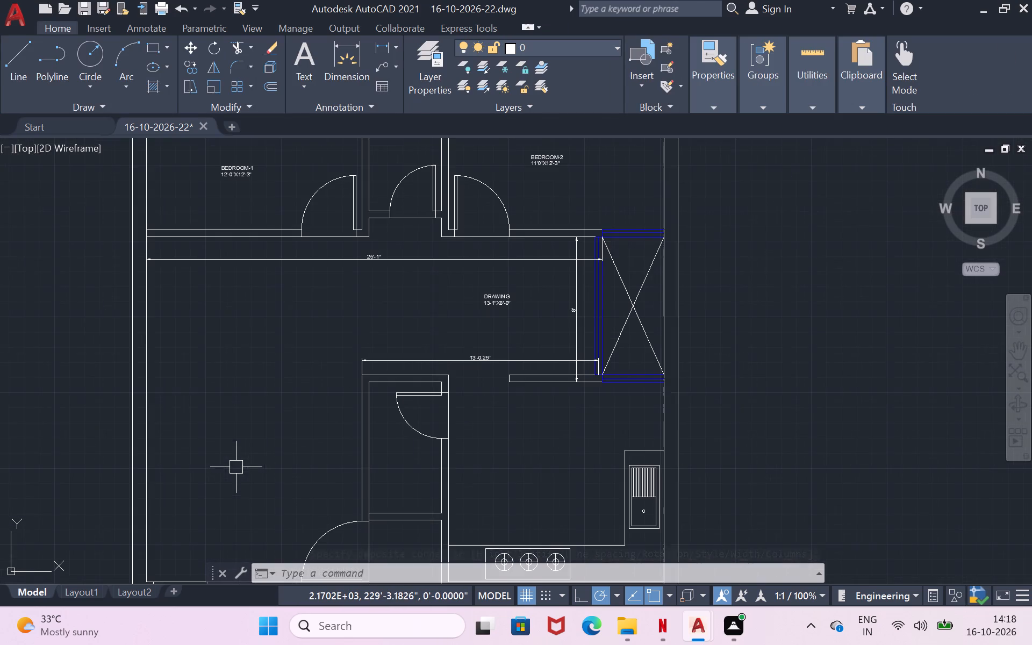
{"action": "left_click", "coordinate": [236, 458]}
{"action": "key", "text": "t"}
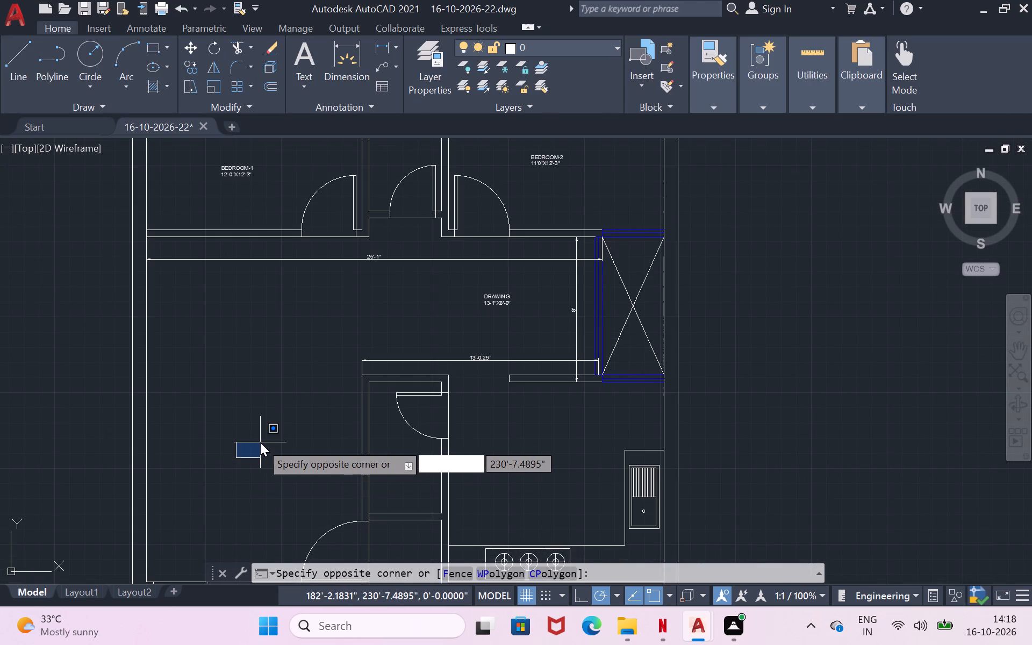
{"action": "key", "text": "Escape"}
Place multiline text in the large open area below BEDROOM-1 and enter the label LIVING HALL.
{"action": "key", "text": "t"}
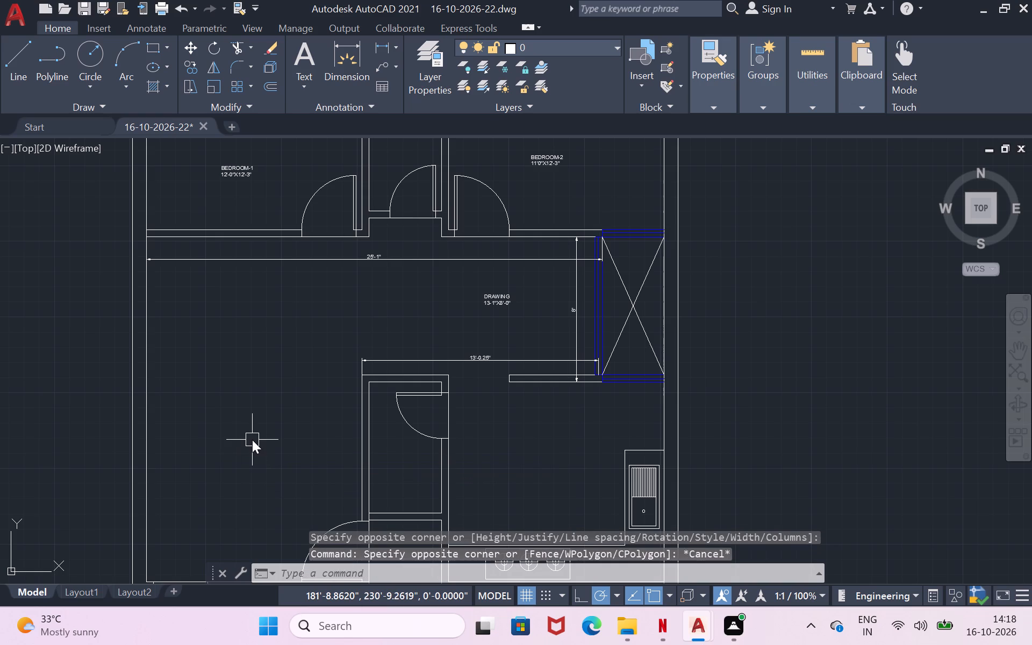
{"action": "left_click", "coordinate": [311, 478]}
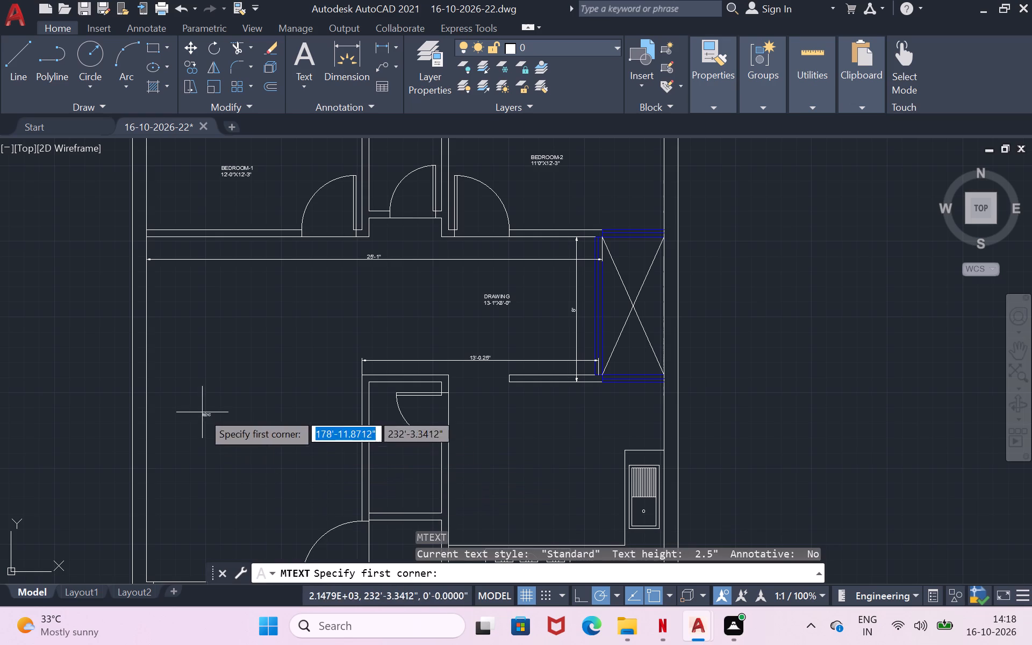
{"action": "left_click", "coordinate": [202, 412]}
{"action": "left_click", "coordinate": [219, 429]}
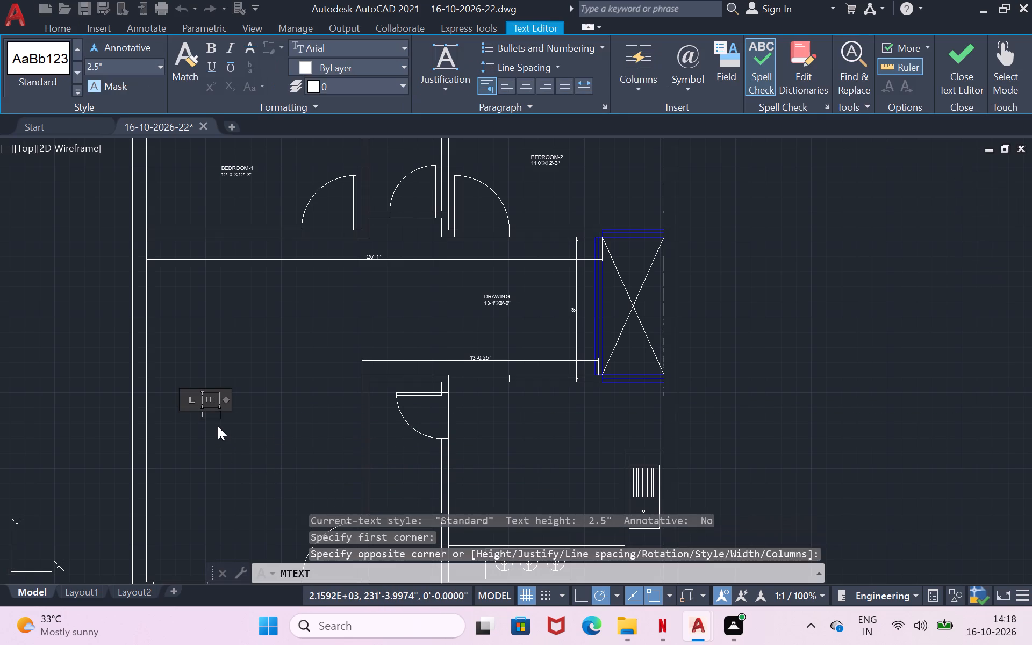
{"action": "type", "text": "LIVING"}
{"action": "key", "text": "space"}
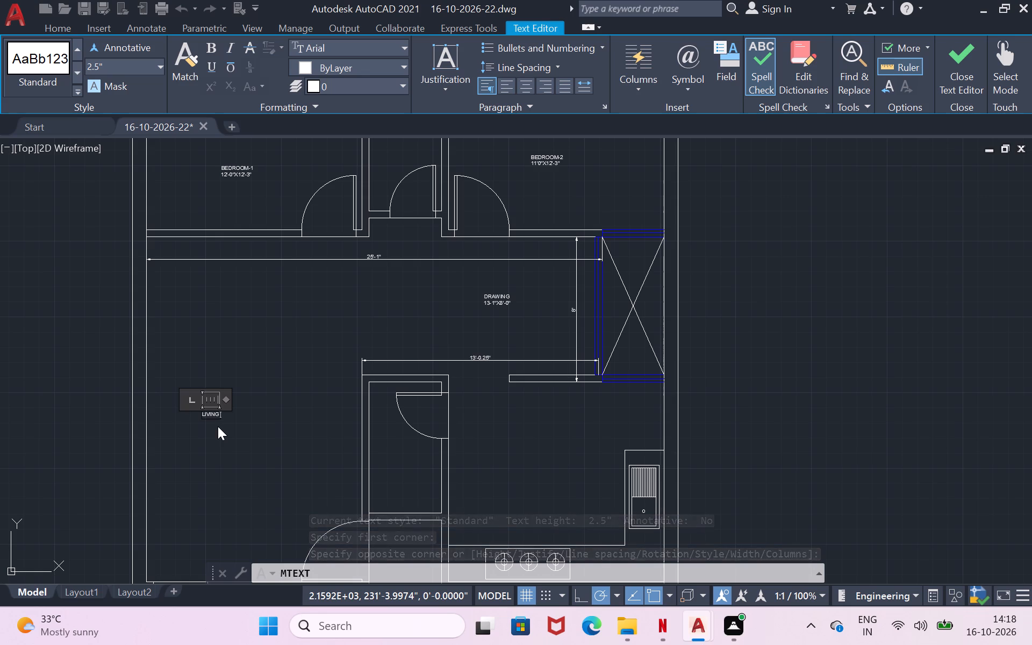
{"action": "type", "text": "HALL"}
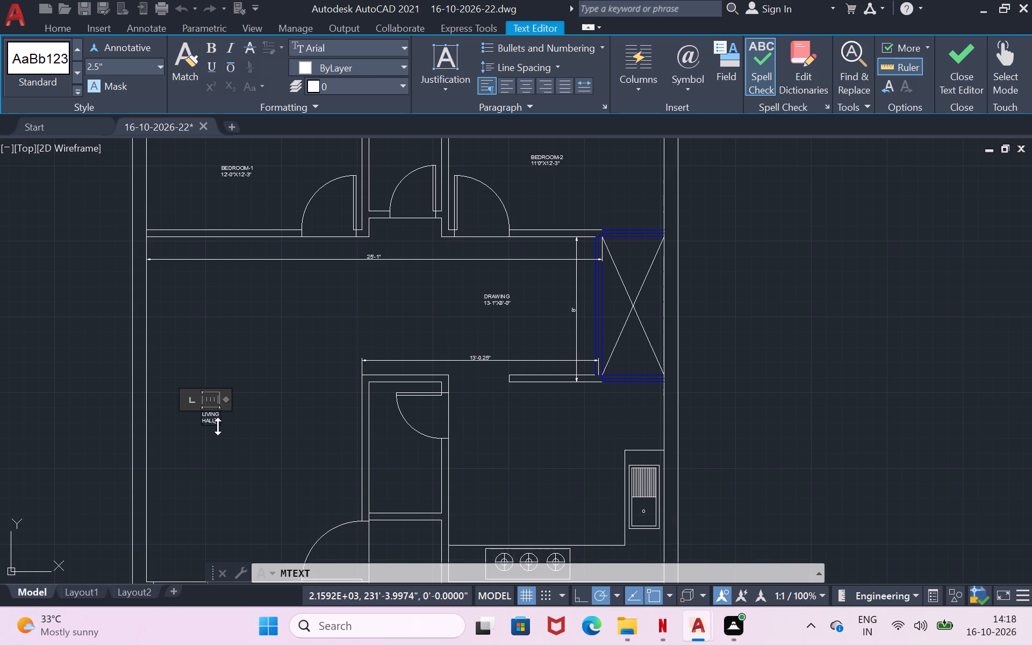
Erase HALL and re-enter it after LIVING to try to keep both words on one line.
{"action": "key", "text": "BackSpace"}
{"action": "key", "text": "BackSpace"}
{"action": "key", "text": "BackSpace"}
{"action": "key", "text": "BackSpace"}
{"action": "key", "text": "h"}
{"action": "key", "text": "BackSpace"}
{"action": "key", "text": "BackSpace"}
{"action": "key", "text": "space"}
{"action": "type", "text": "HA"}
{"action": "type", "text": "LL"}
Widen the text frame so that LIVING HALL fits on a single line.
{"action": "left_click_drag", "start_coordinate": [216, 395], "coordinate": [225, 395]}
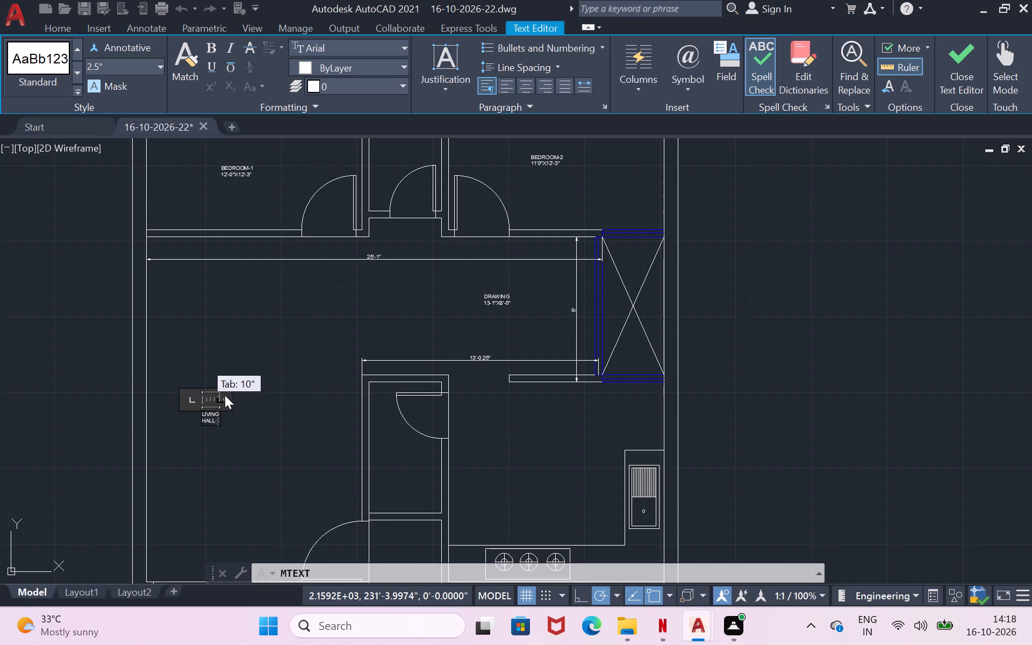
{"action": "left_click_drag", "start_coordinate": [225, 395], "coordinate": [233, 398]}
{"action": "scroll", "coordinate": [210, 410], "scroll_direction": "up", "scroll_amount": 2}
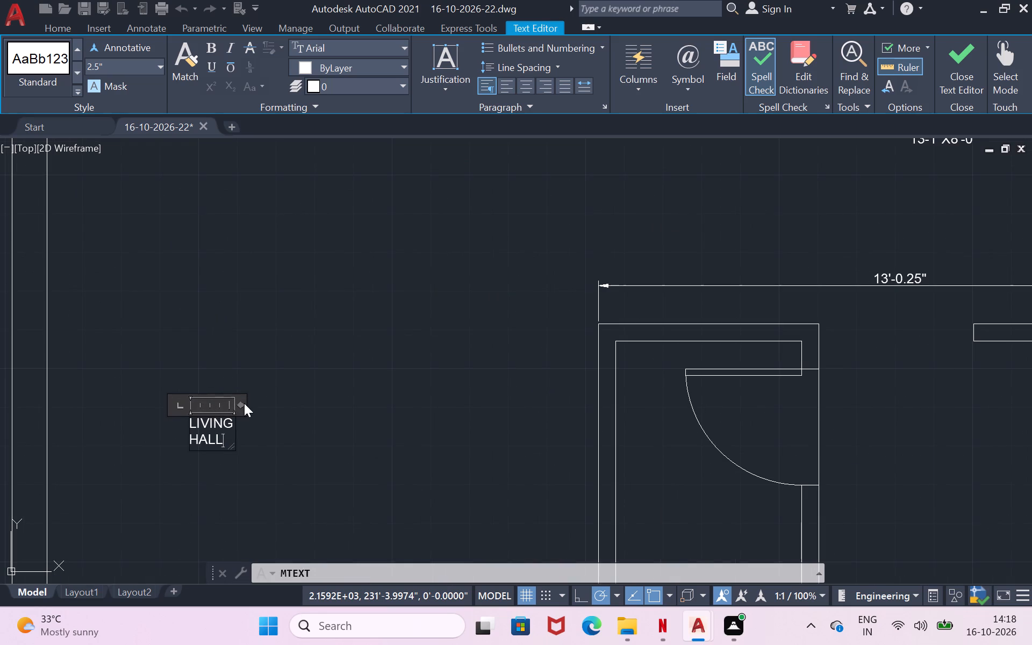
{"action": "left_click_drag", "start_coordinate": [241, 405], "coordinate": [296, 404]}
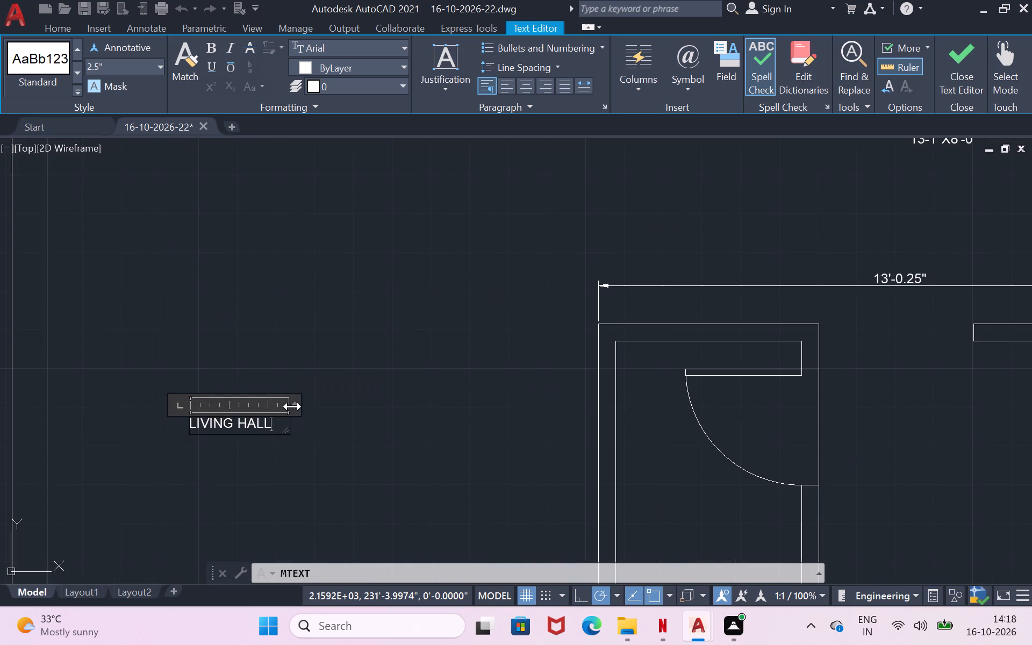
Add the room size 12'-0"X18'-5" as a second line under LIVING HALL and finish the label.
{"action": "key", "text": "Return"}
{"action": "type", "text": "12"}
{"action": "type", "text": "'-0"}
{"action": "key", "text": "shift+quotedbl"}
{"action": "key", "text": "x"}
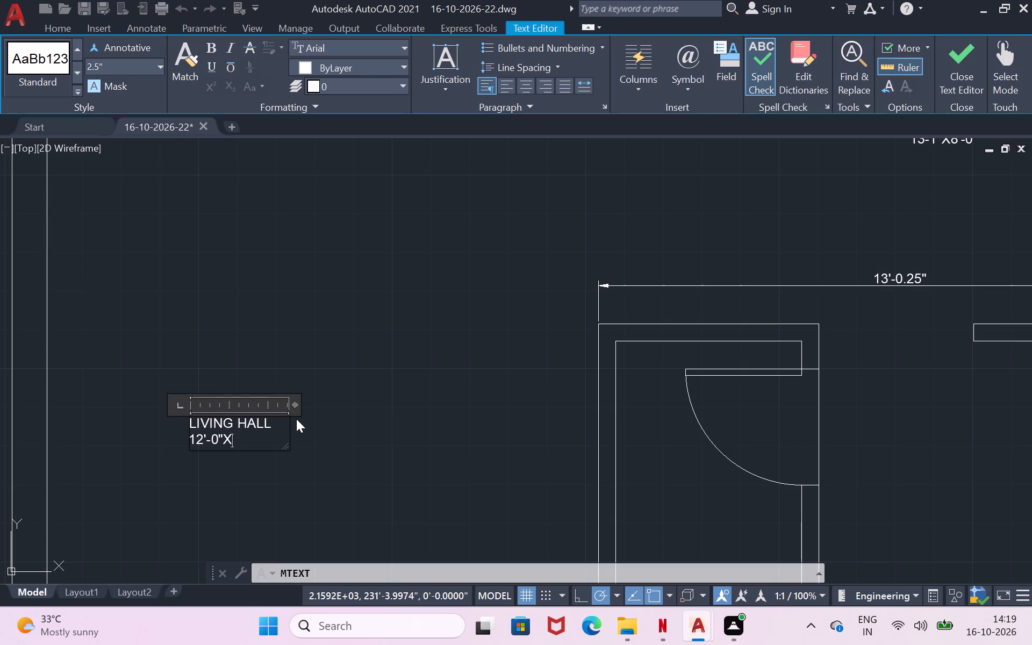
{"action": "key", "text": "1"}
{"action": "type", "text": "8'-"}
{"action": "key", "text": "5"}
{"action": "key", "text": "shift+quotedbl"}
{"action": "key", "text": "Return"}
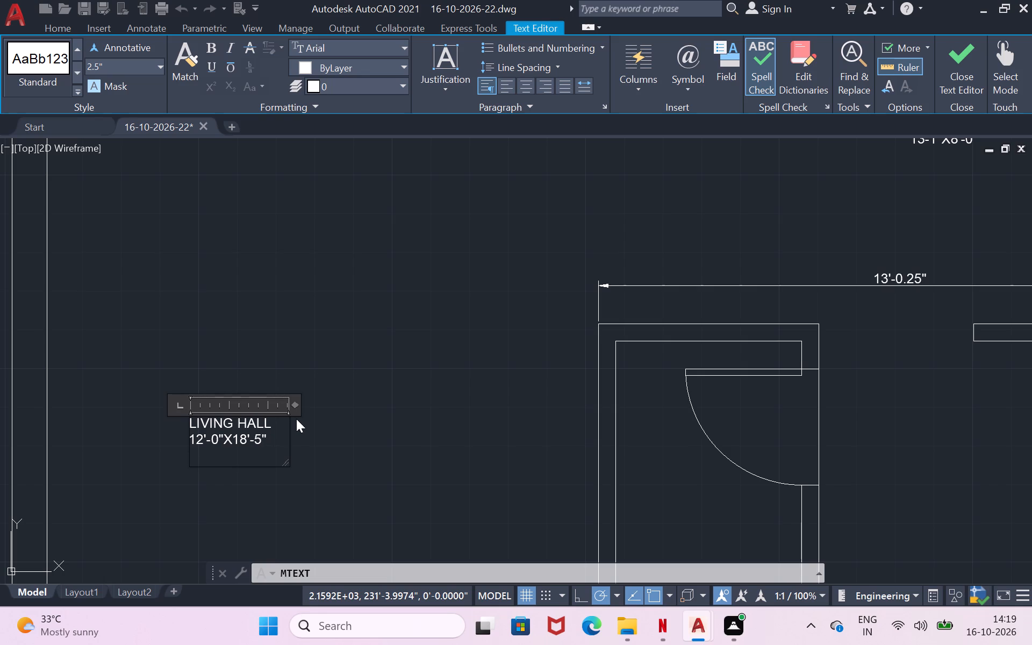
{"action": "key", "text": "Return"}
{"action": "key", "text": "Return"}
{"action": "left_click", "coordinate": [296, 419]}
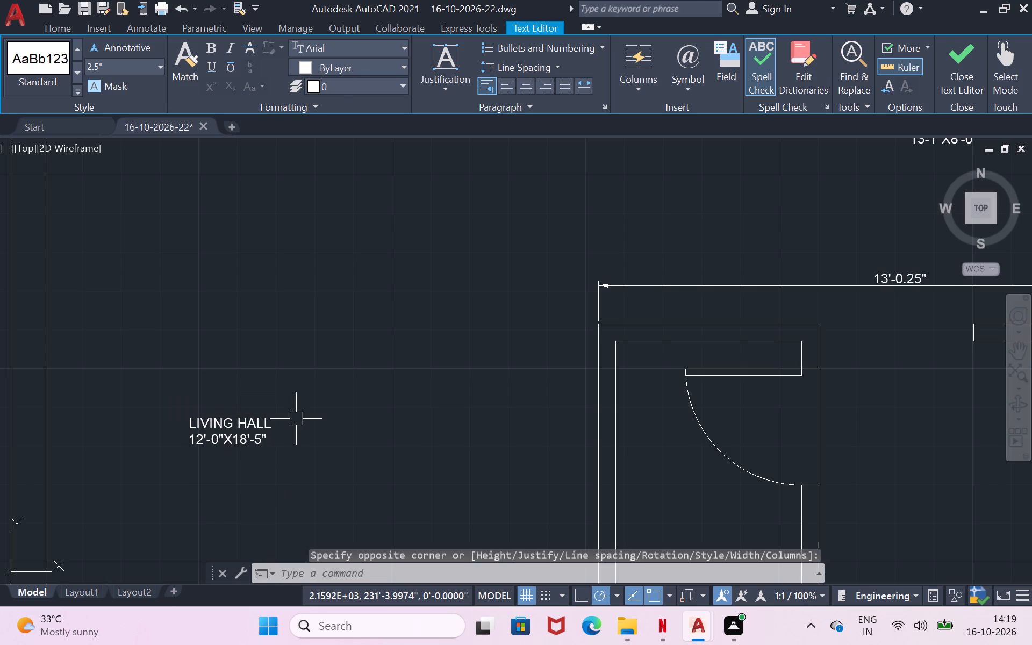
Place multiline text in the small room between the living hall and the kitchen area, below its door swing, and enter STORE.
{"action": "scroll", "coordinate": [339, 409], "scroll_direction": "down", "scroll_amount": 3}
{"action": "scroll", "coordinate": [473, 453], "scroll_direction": "up", "scroll_amount": 2}
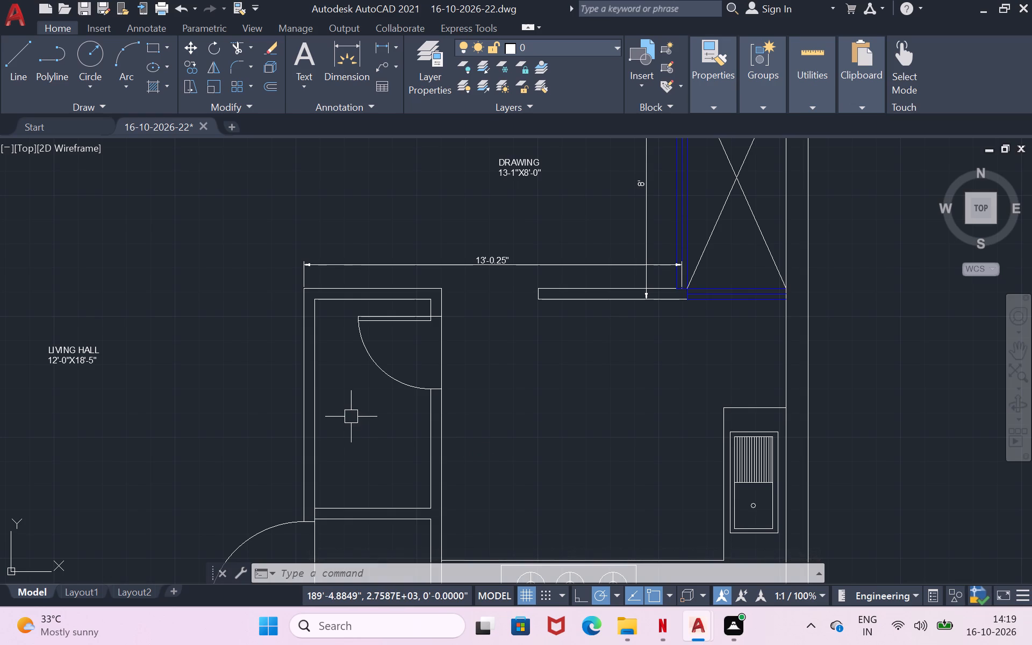
{"action": "key", "text": "t"}
{"action": "left_click", "coordinate": [384, 454]}
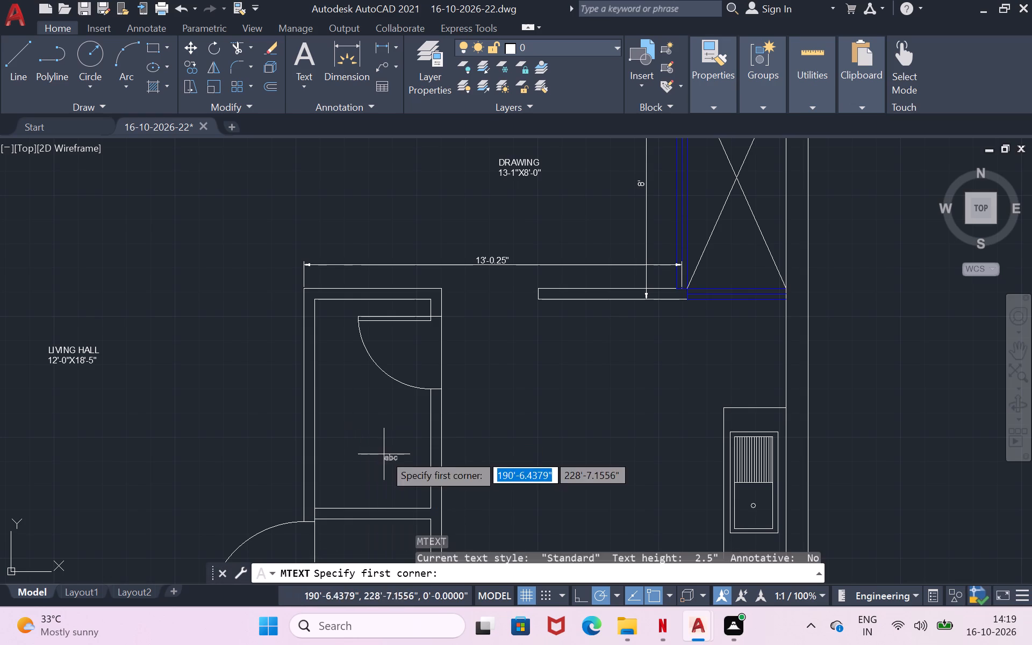
{"action": "left_click", "coordinate": [340, 409]}
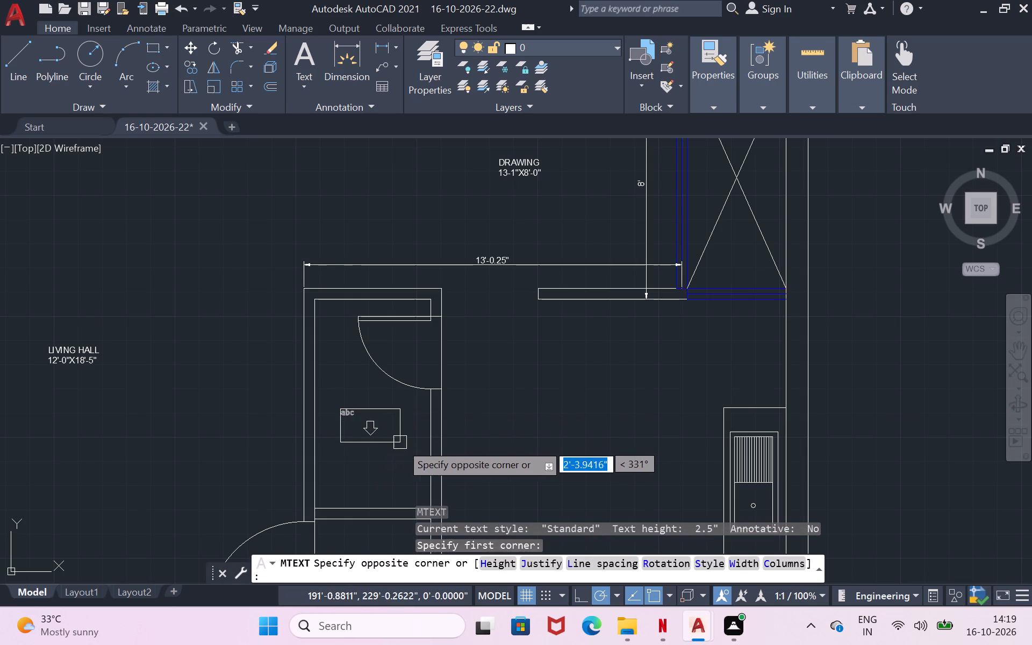
{"action": "left_click", "coordinate": [401, 443]}
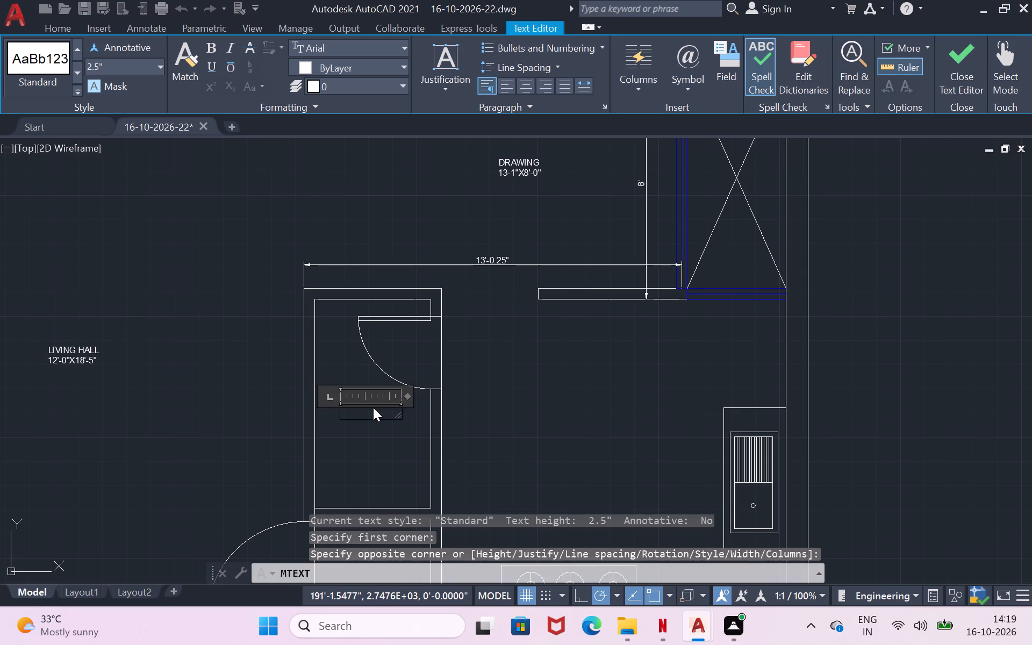
{"action": "key", "text": "t"}
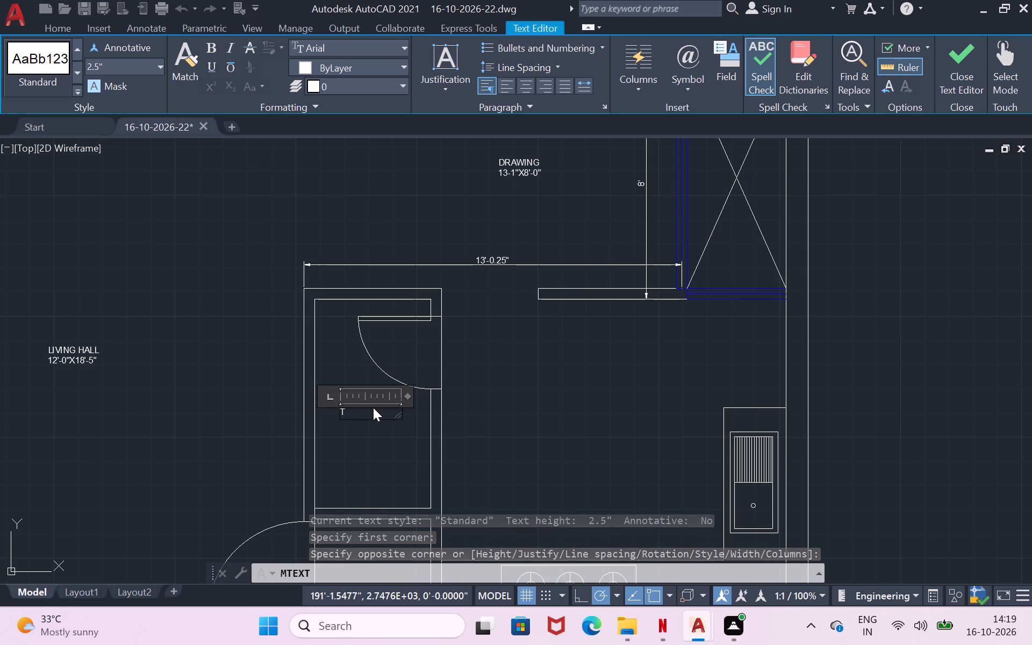
{"action": "key", "text": "BackSpace"}
{"action": "type", "text": "STORE"}
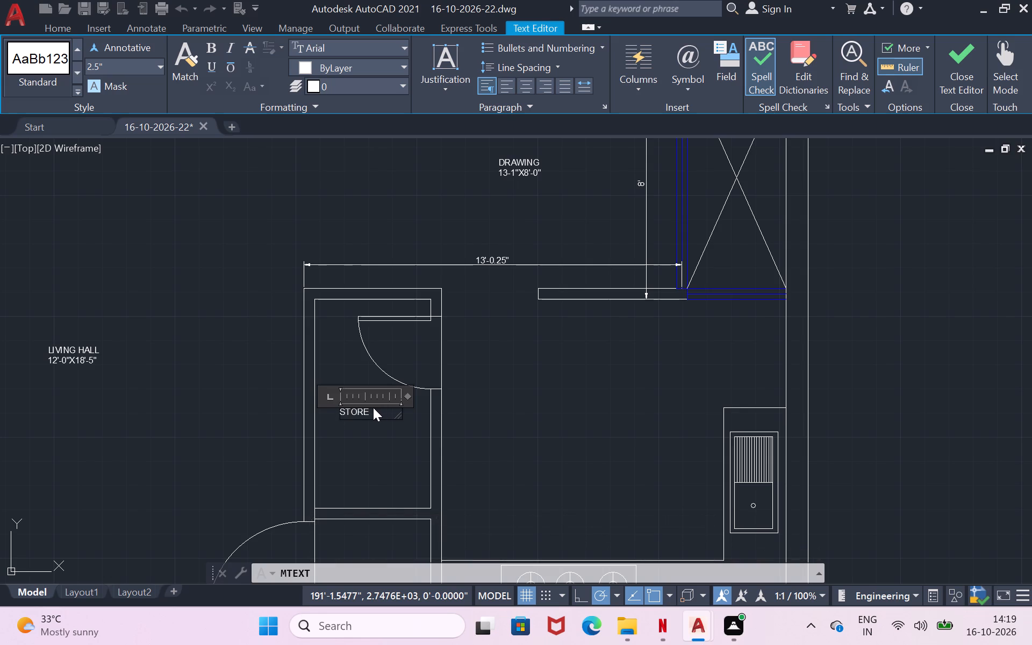
Add the room size 4'-4"X8'-4" as a second line under STORE and finish the label.
{"action": "key", "text": "Return"}
{"action": "type", "text": "4'"}
{"action": "key", "text": "minus"}
{"action": "key", "text": "6"}
{"action": "key", "text": "BackSpace"}
{"action": "key", "text": "4"}
{"action": "key", "text": "shift+quotedbl"}
{"action": "key", "text": "x"}
{"action": "key", "text": "8"}
{"action": "type", "text": "'-4"}
{"action": "key", "text": "shift+quotedbl"}
{"action": "left_click", "coordinate": [392, 461]}
Place multiline text in the middle of the room with the stove and sink, widen its frame, and enter KITCHEN.
{"action": "scroll", "coordinate": [540, 359], "scroll_direction": "down", "scroll_amount": 2}
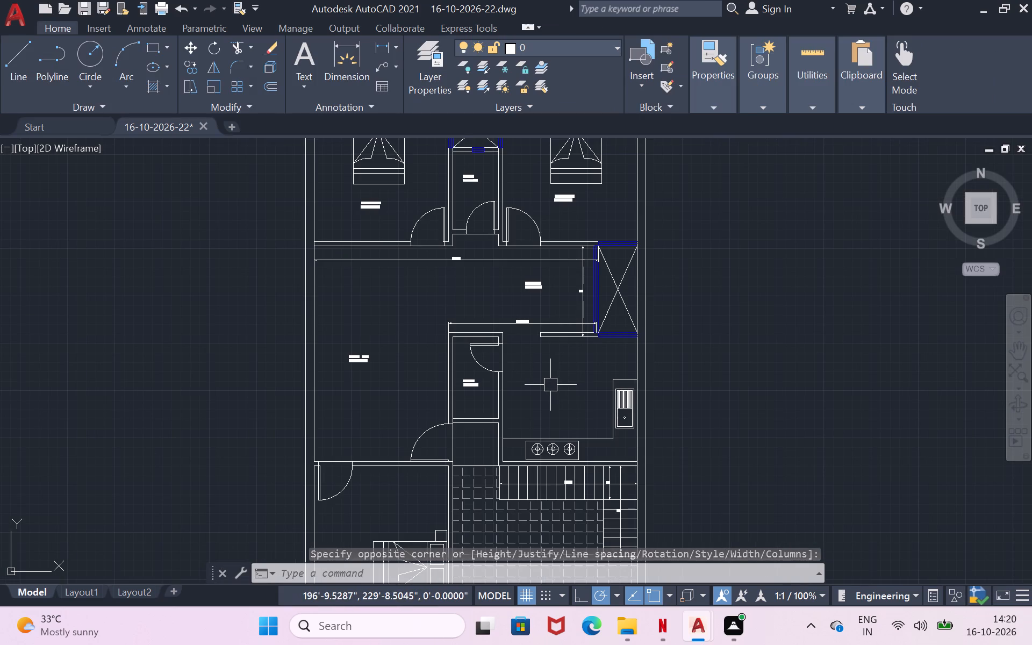
{"action": "scroll", "coordinate": [560, 387], "scroll_direction": "up", "scroll_amount": 2}
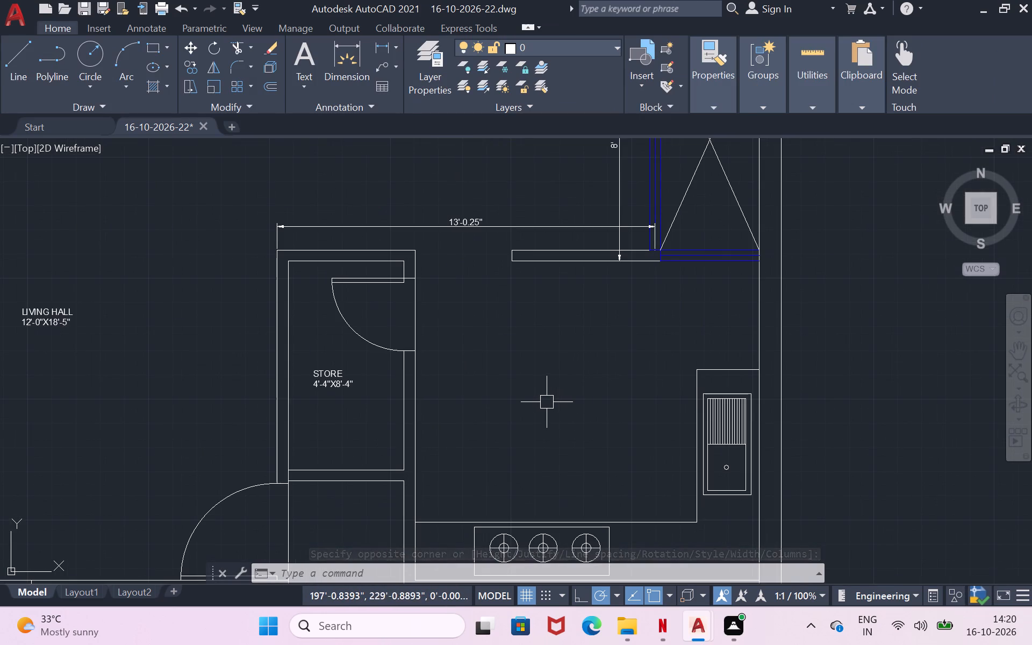
{"action": "key", "text": "t"}
{"action": "left_click", "coordinate": [583, 436]}
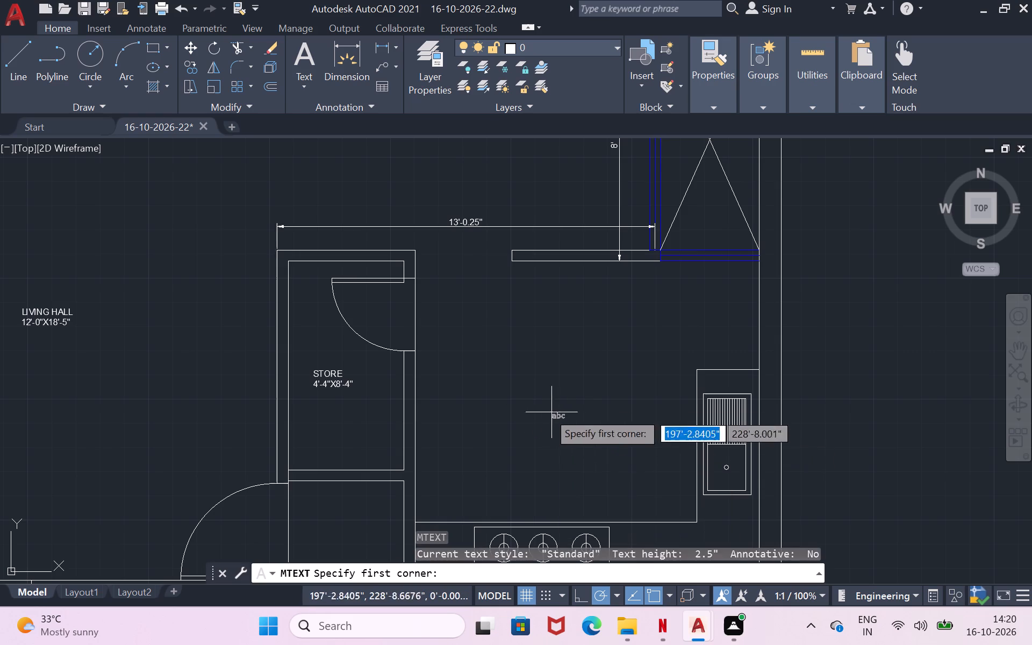
{"action": "left_click", "coordinate": [510, 392]}
{"action": "left_click", "coordinate": [528, 414]}
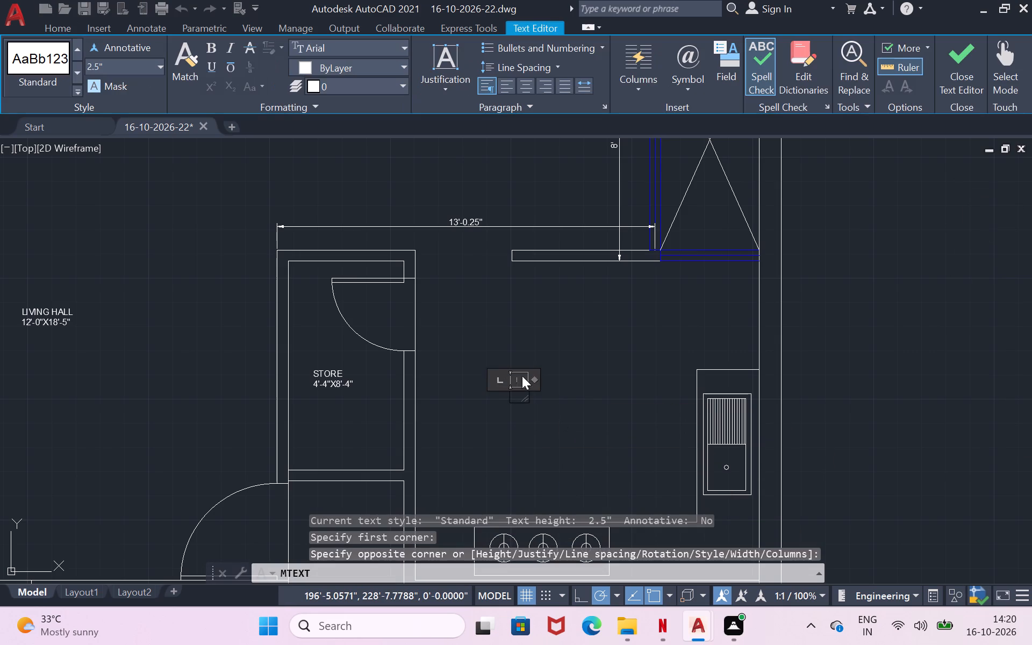
{"action": "left_click", "coordinate": [526, 382]}
{"action": "left_click_drag", "start_coordinate": [527, 383], "coordinate": [536, 382]}
{"action": "left_click_drag", "start_coordinate": [536, 379], "coordinate": [603, 374]}
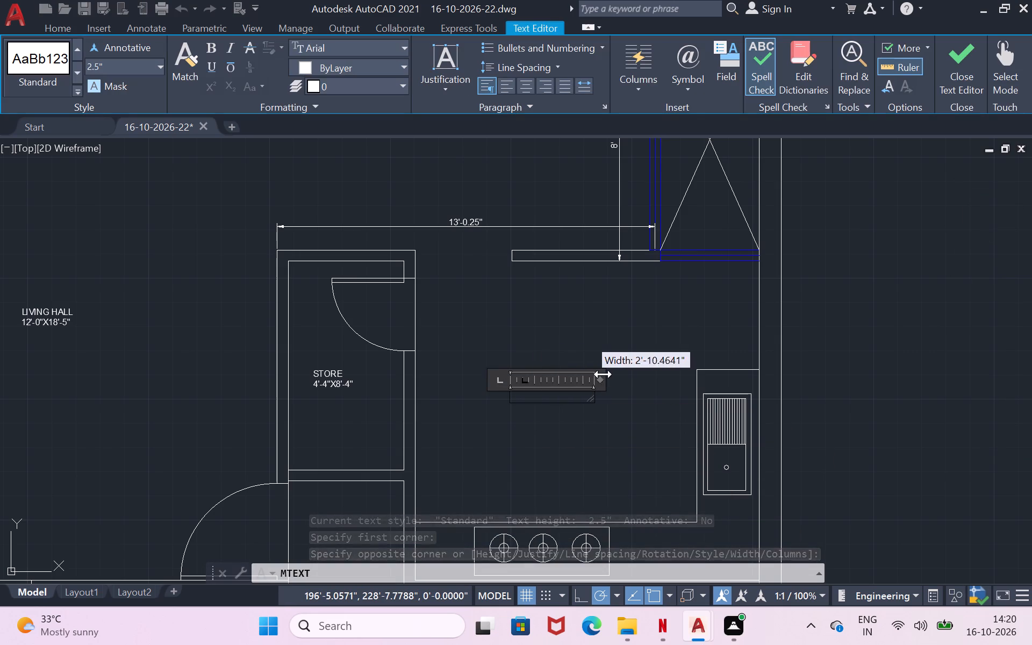
{"action": "left_click_drag", "start_coordinate": [603, 374], "coordinate": [632, 371]}
{"action": "left_click_drag", "start_coordinate": [517, 394], "coordinate": [517, 399]}
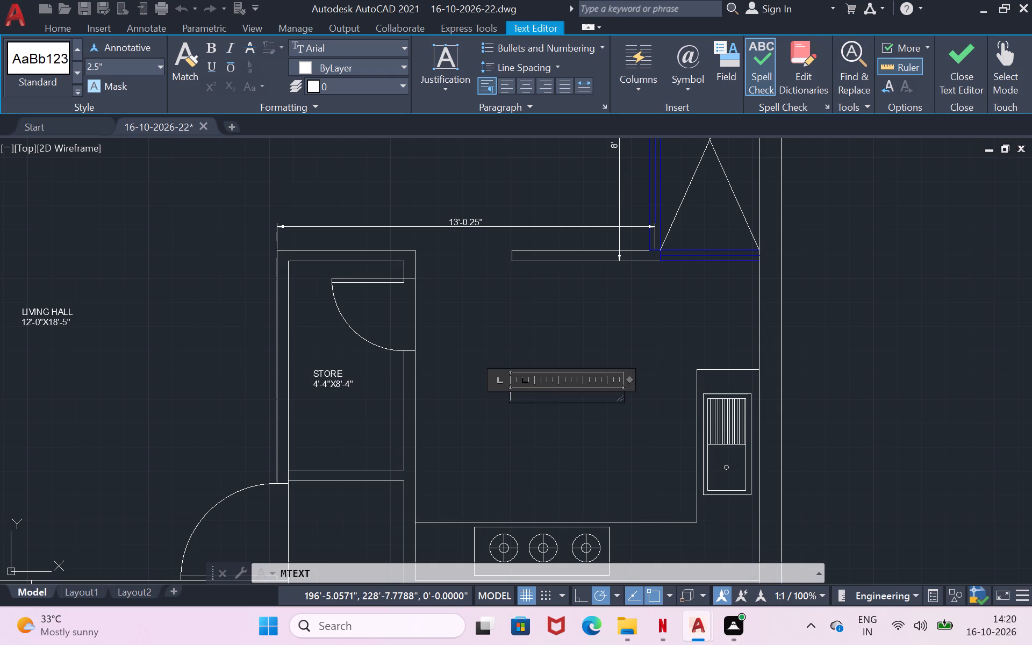
{"action": "left_click_drag", "start_coordinate": [517, 399], "coordinate": [517, 409]}
{"action": "type", "text": "KITCHEN"}
Add the room size 11'-0"X10'-0" as a second line under KITCHEN and finish the label.
{"action": "key", "text": "Return"}
{"action": "type", "text": "11"}
{"action": "key", "text": "apostrophe"}
{"action": "type", "text": "-0"}
{"action": "key", "text": "shift+quotedbl"}
{"action": "key", "text": "x"}
{"action": "key", "text": "1"}
{"action": "key", "text": "0"}
{"action": "type", "text": "'-0"}
{"action": "key", "text": "shift+quotedbl"}
{"action": "left_click", "coordinate": [565, 427]}
Place multiline text in the lower bedroom, between its door swing and the bed, and enter BEDROOM-3.
{"action": "scroll", "coordinate": [565, 427], "scroll_direction": "down", "scroll_amount": 3}
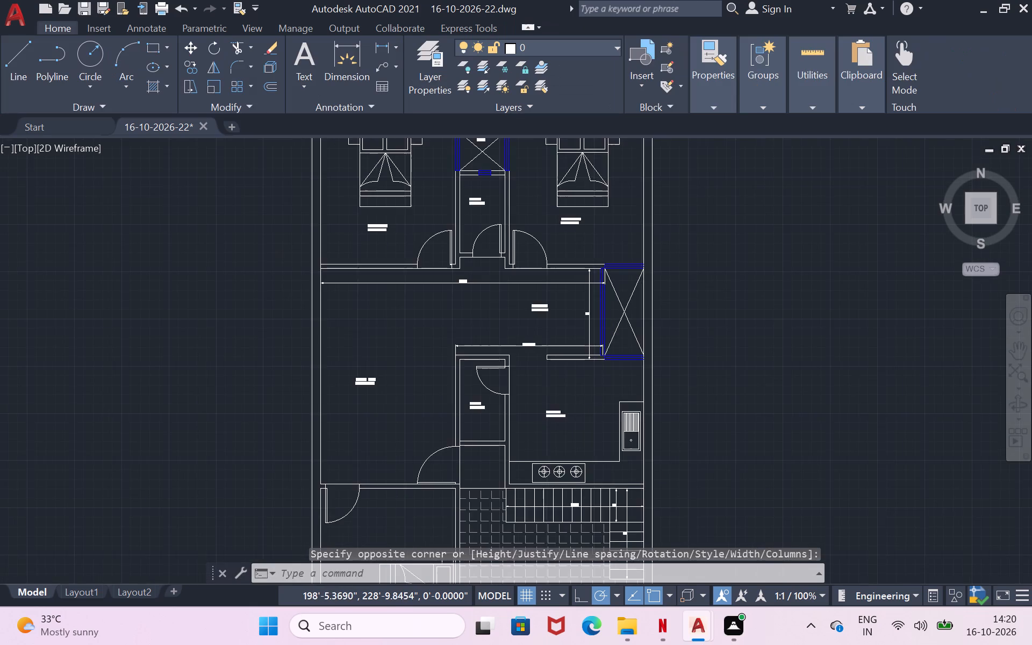
{"action": "scroll", "coordinate": [432, 503], "scroll_direction": "up", "scroll_amount": 3}
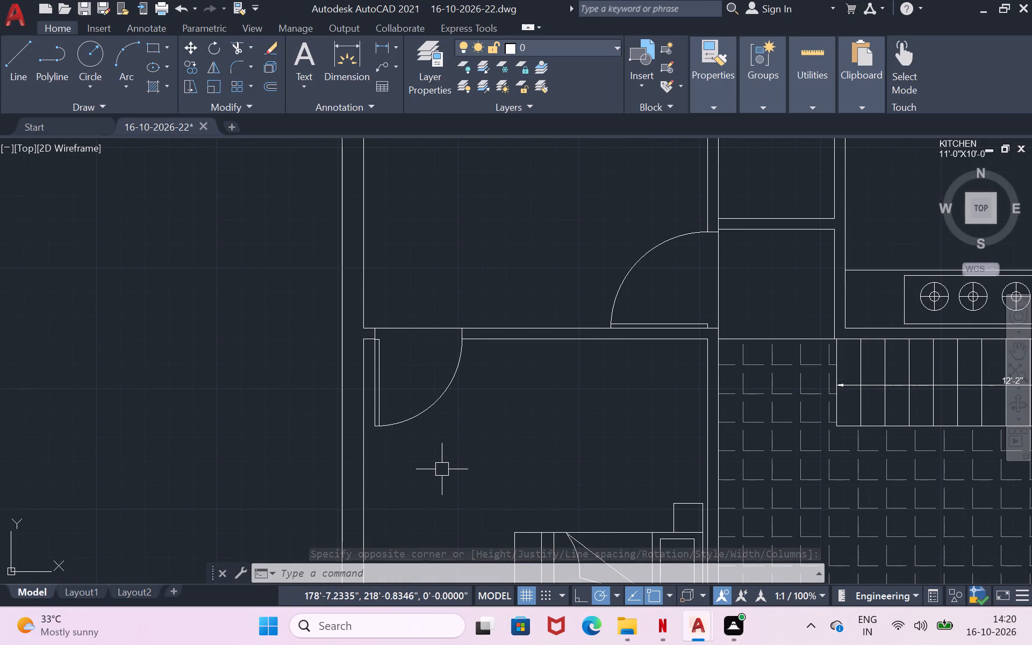
{"action": "key", "text": "t"}
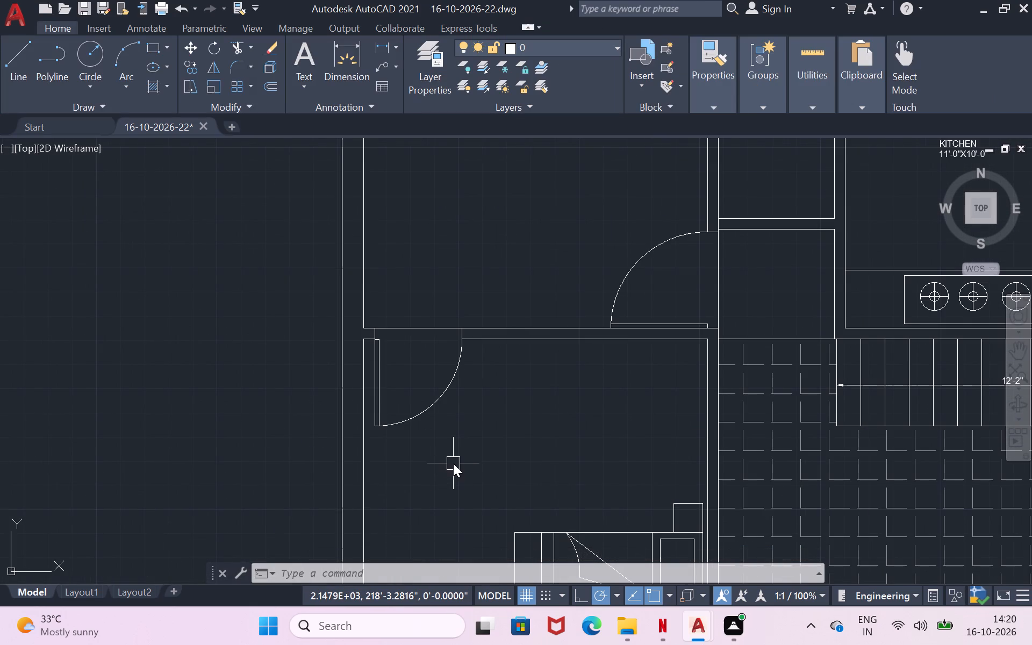
{"action": "left_click", "coordinate": [497, 498]}
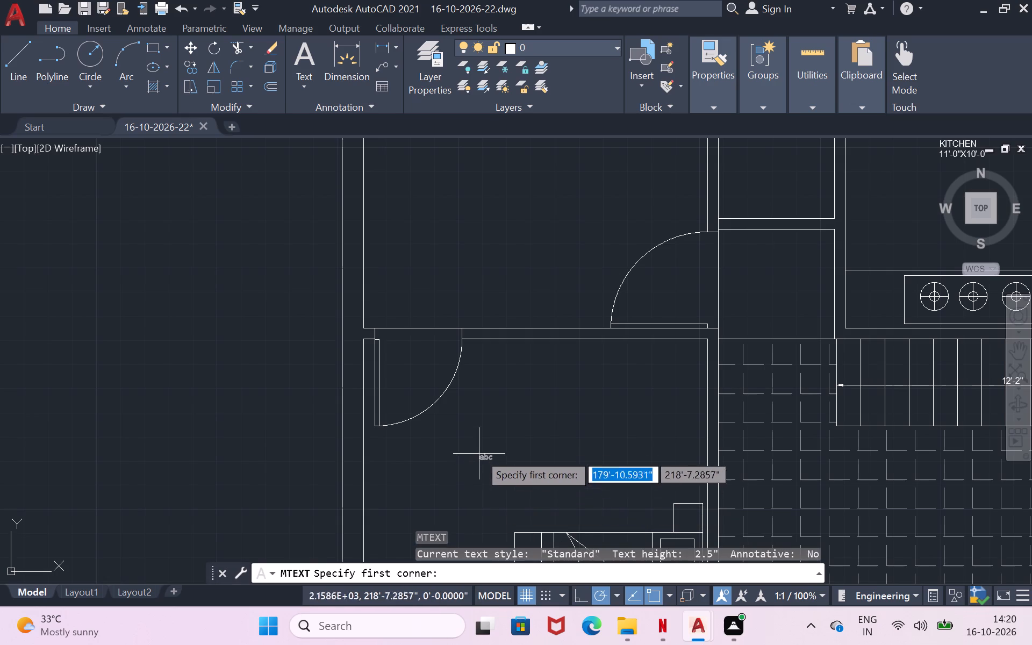
{"action": "left_click", "coordinate": [471, 442]}
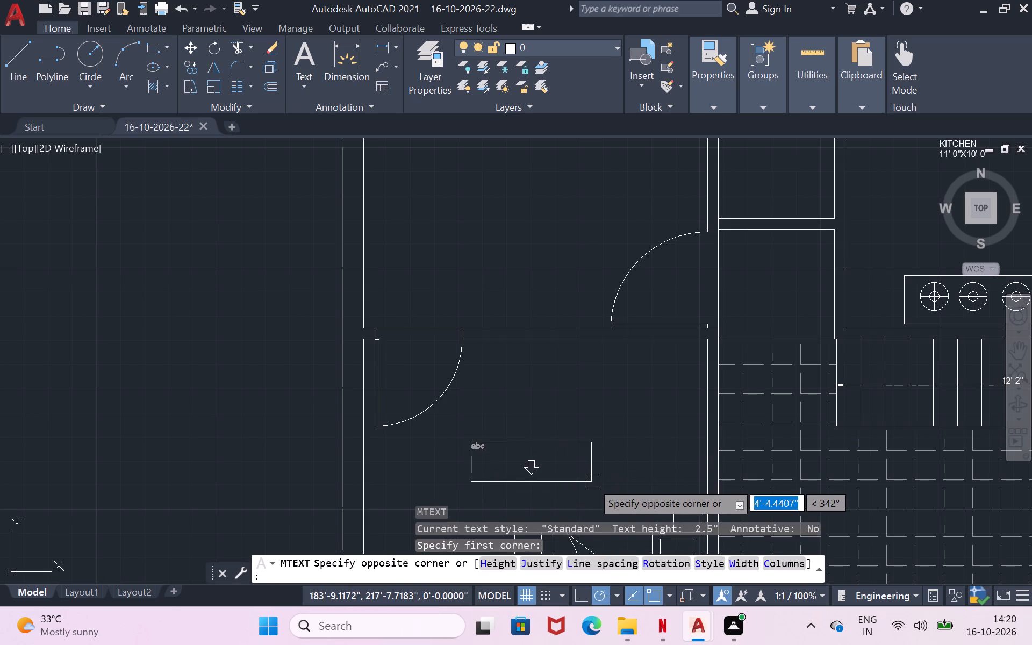
{"action": "left_click", "coordinate": [591, 482]}
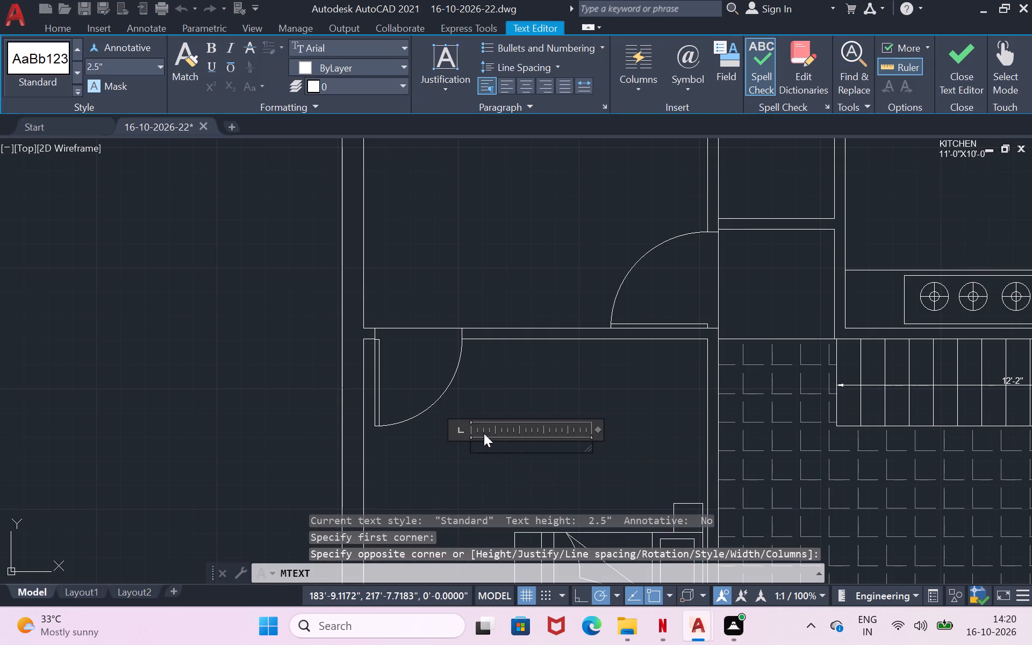
{"action": "type", "text": "BED"}
{"action": "type", "text": "ROOM"}
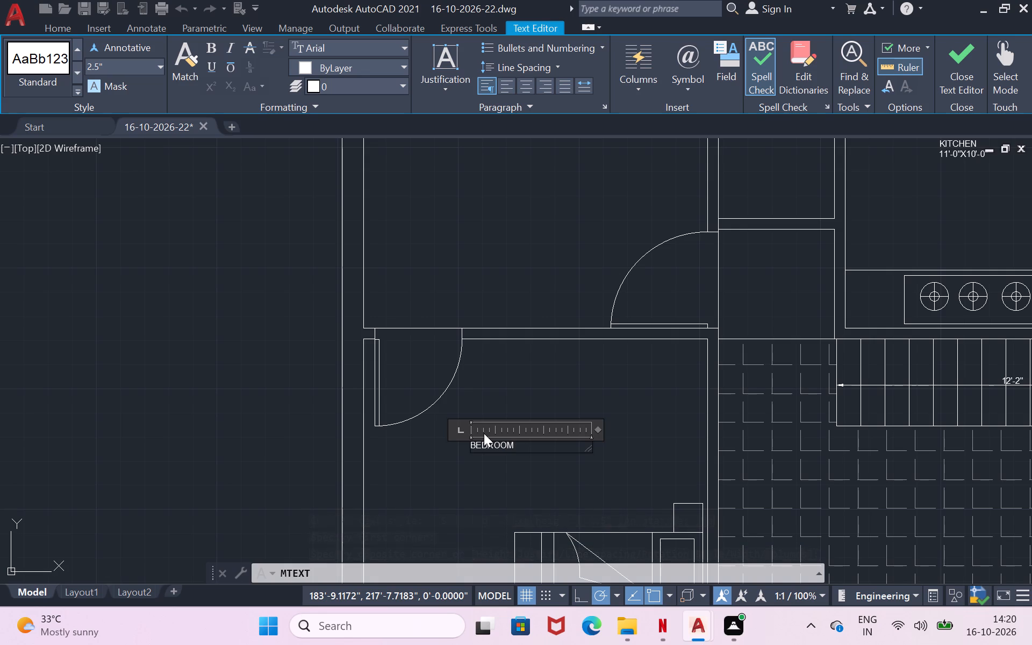
{"action": "key", "text": "minus"}
{"action": "key", "text": "3"}
Add the room size 12'-0"X13-0" as a second line under BEDROOM-3 and finish the label.
{"action": "key", "text": "Return"}
{"action": "type", "text": "12"}
{"action": "type", "text": "'-"}
{"action": "key", "text": "0"}
{"action": "type", "text": "\"X"}
{"action": "type", "text": "13"}
{"action": "key", "text": "minus"}
{"action": "key", "text": "0"}
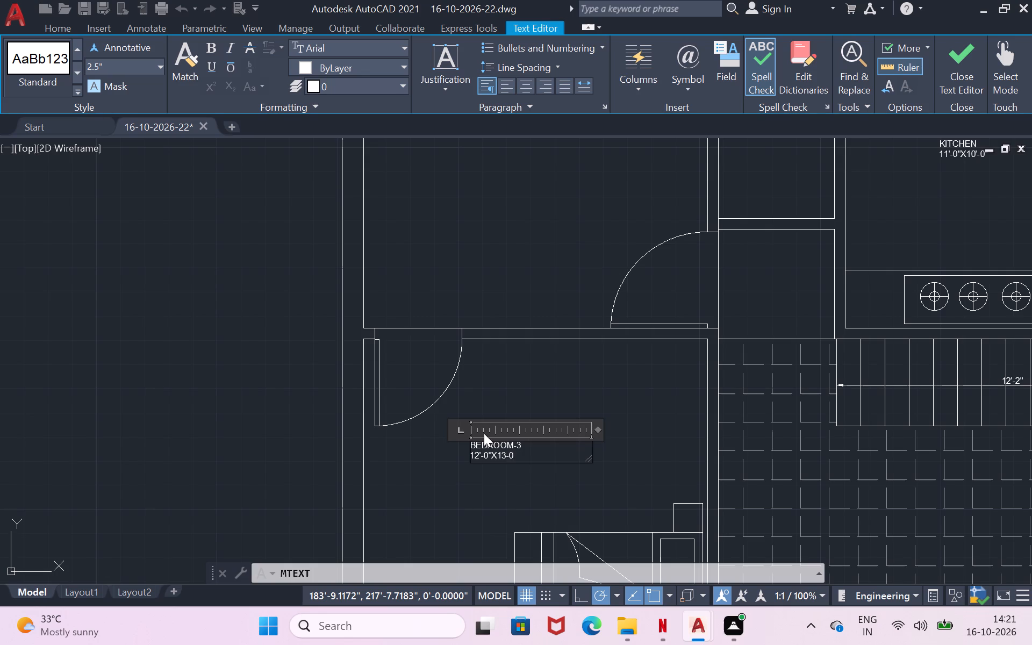
{"action": "key", "text": "shift+quotedbl"}
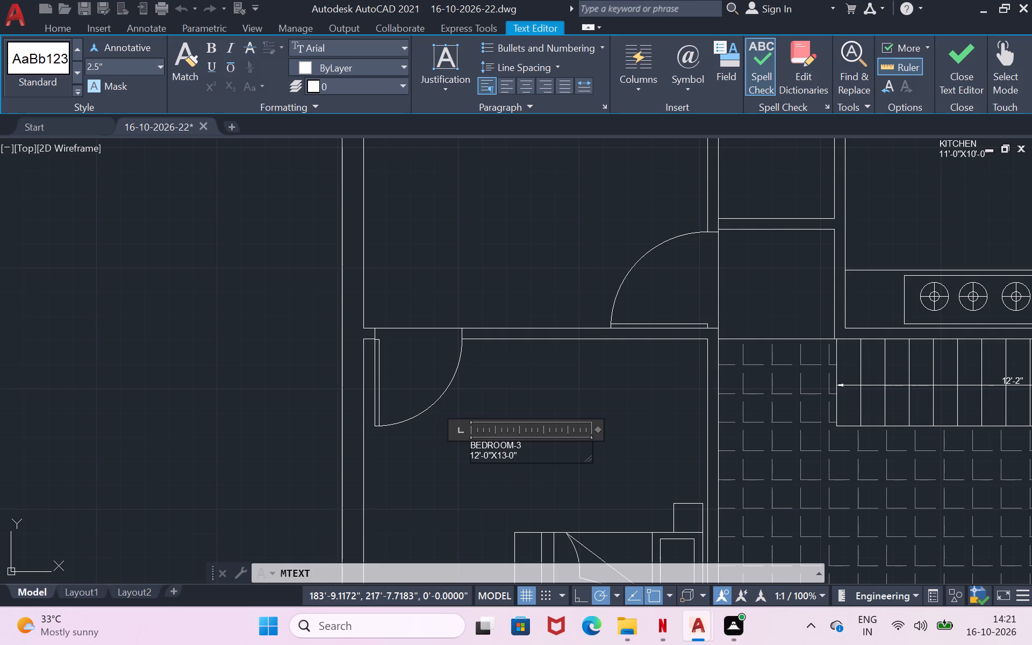
{"action": "left_click", "coordinate": [528, 468]}
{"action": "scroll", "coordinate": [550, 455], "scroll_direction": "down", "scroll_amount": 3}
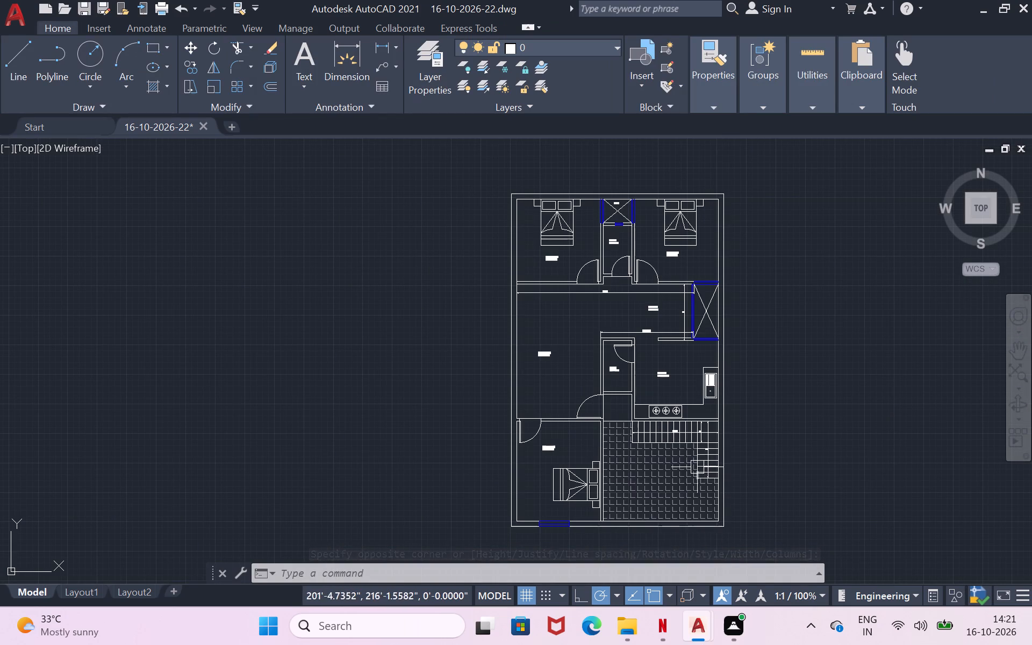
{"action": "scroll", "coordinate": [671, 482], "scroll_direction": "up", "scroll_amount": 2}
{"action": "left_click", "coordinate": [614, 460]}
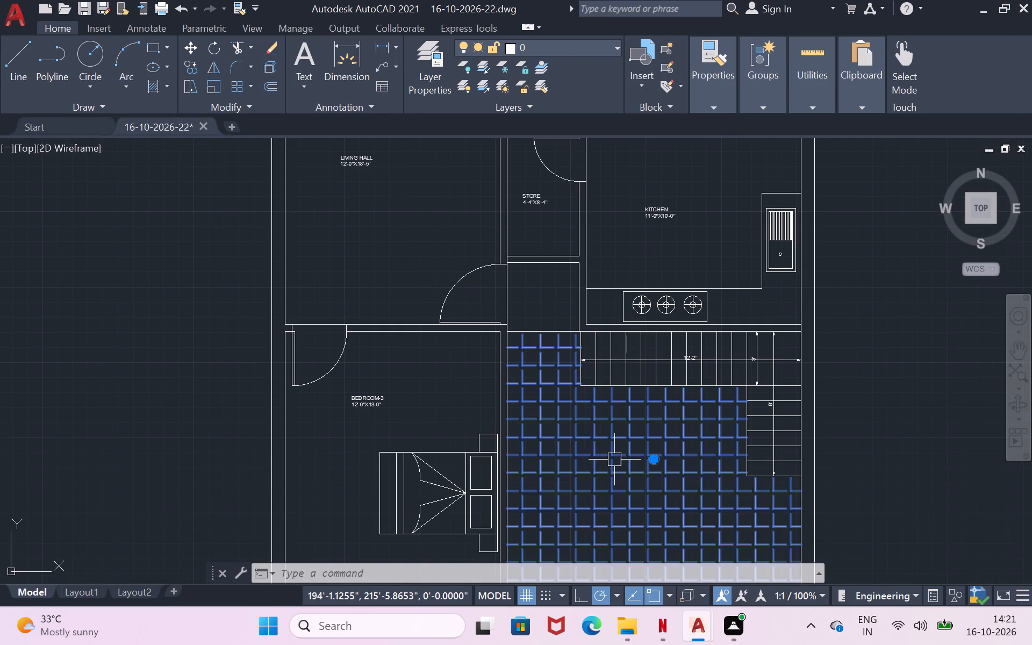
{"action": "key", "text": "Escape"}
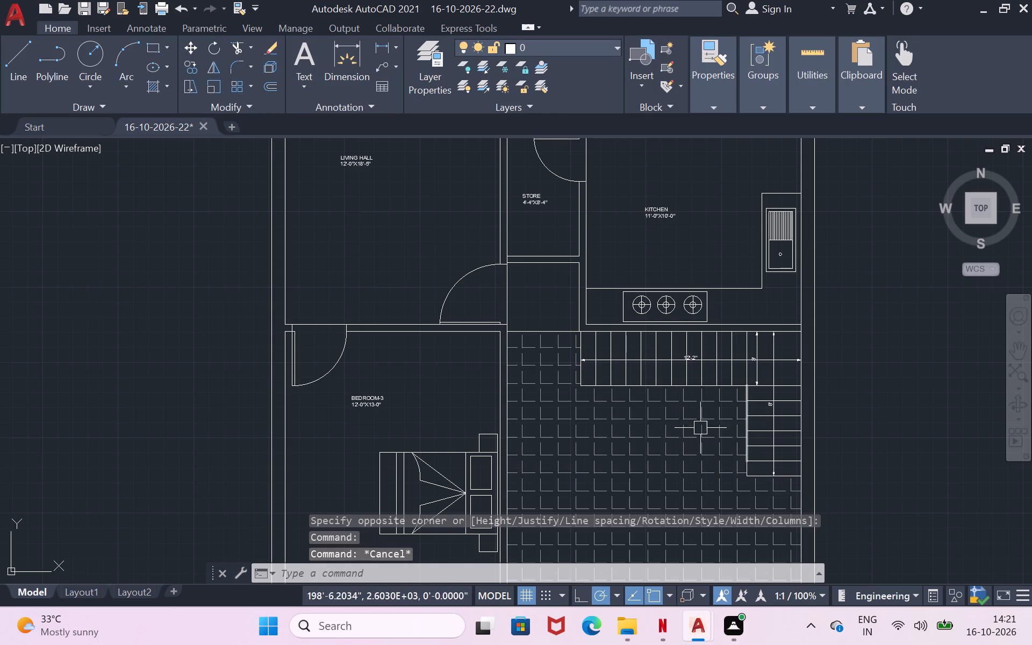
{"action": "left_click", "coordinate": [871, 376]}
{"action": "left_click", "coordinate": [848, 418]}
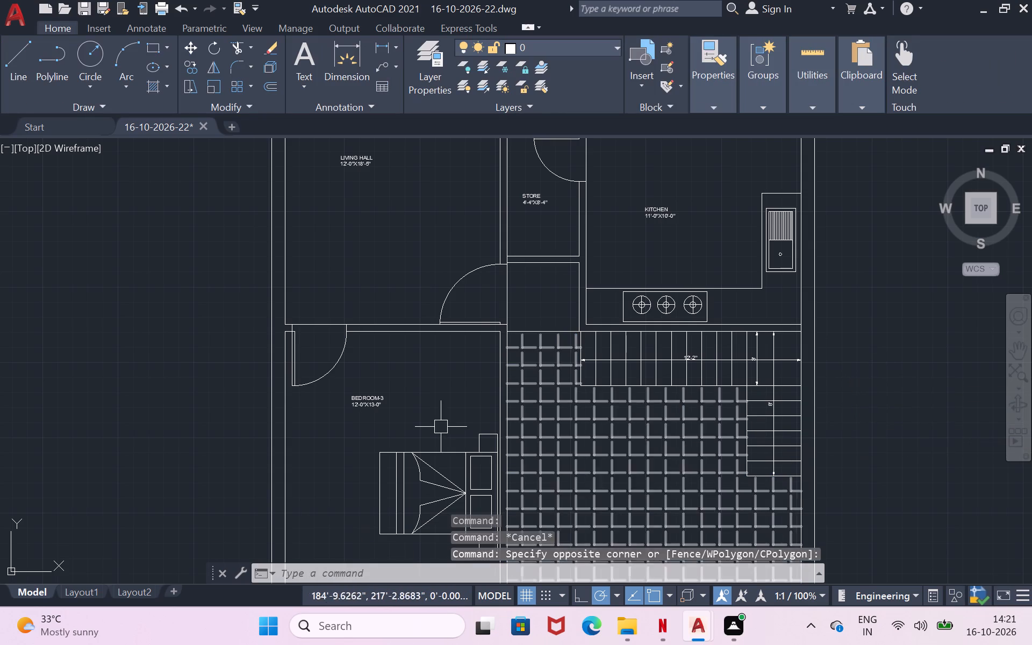
Place multiline text in the open space beside the BEDROOM-3 label, above the bed, and enter PARKING.
{"action": "scroll", "coordinate": [432, 414], "scroll_direction": "up", "scroll_amount": 1}
{"action": "key", "text": "t"}
{"action": "left_click", "coordinate": [410, 400]}
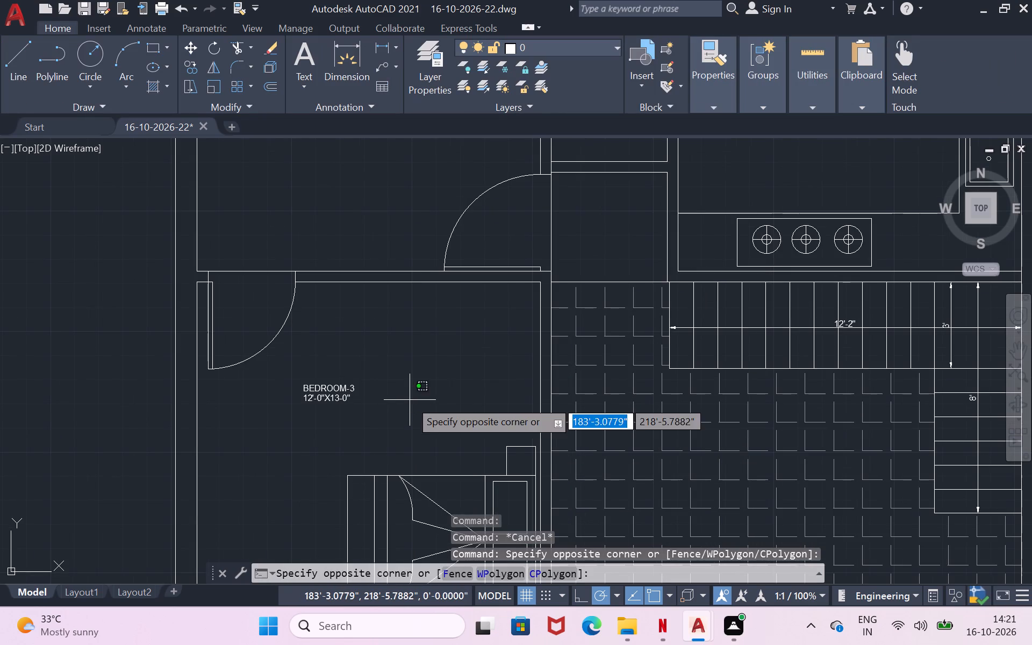
{"action": "left_click", "coordinate": [397, 383]}
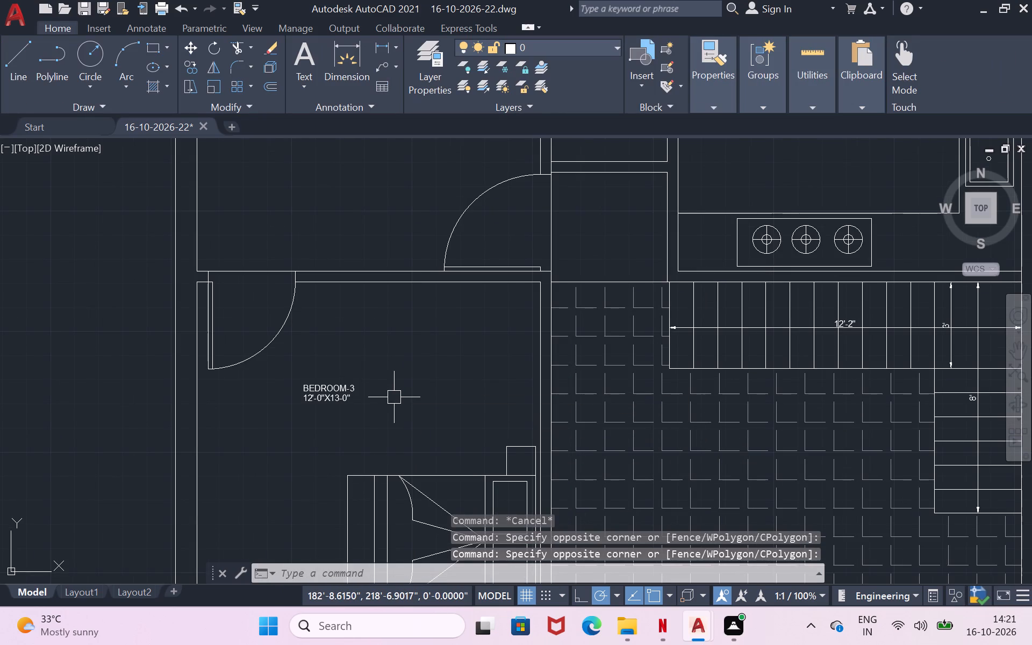
{"action": "key", "text": "t"}
{"action": "left_click", "coordinate": [448, 433]}
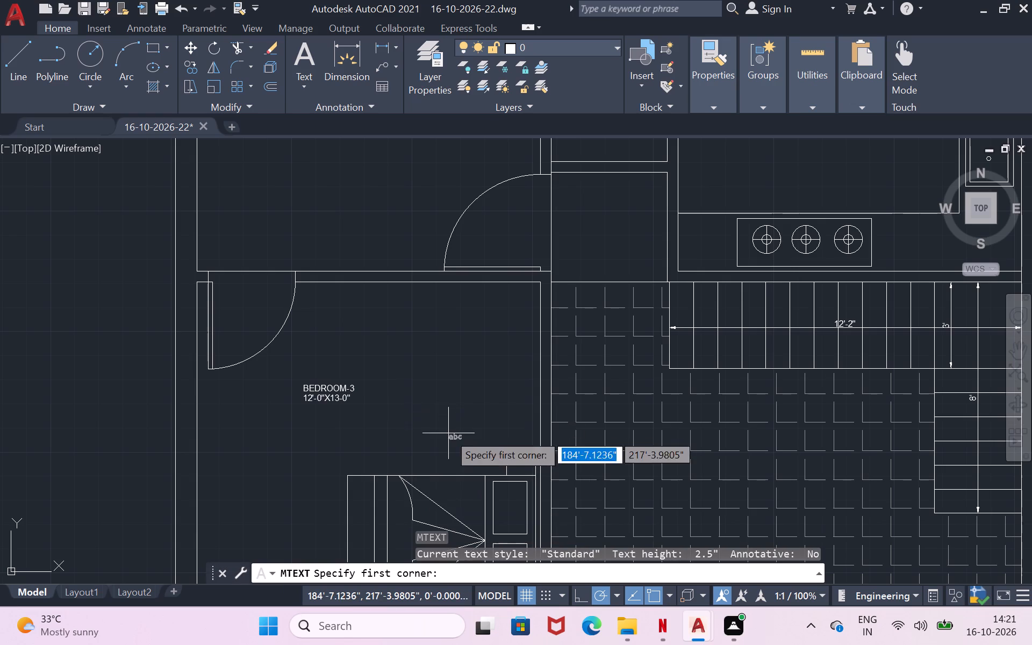
{"action": "left_click", "coordinate": [389, 385]}
{"action": "left_click", "coordinate": [507, 398]}
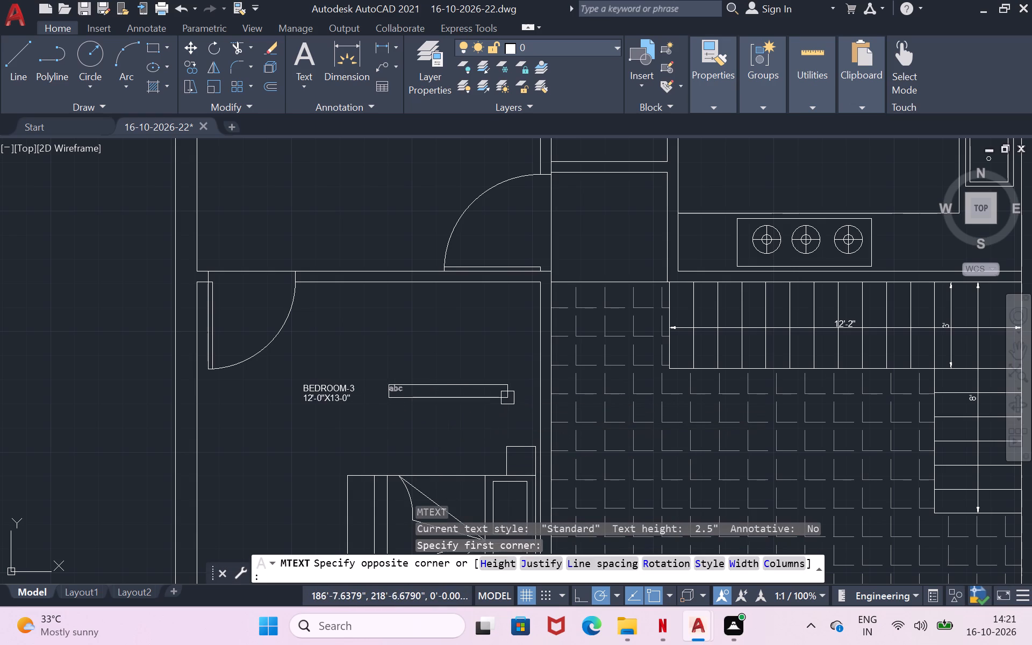
{"action": "type", "text": "PARKING"}
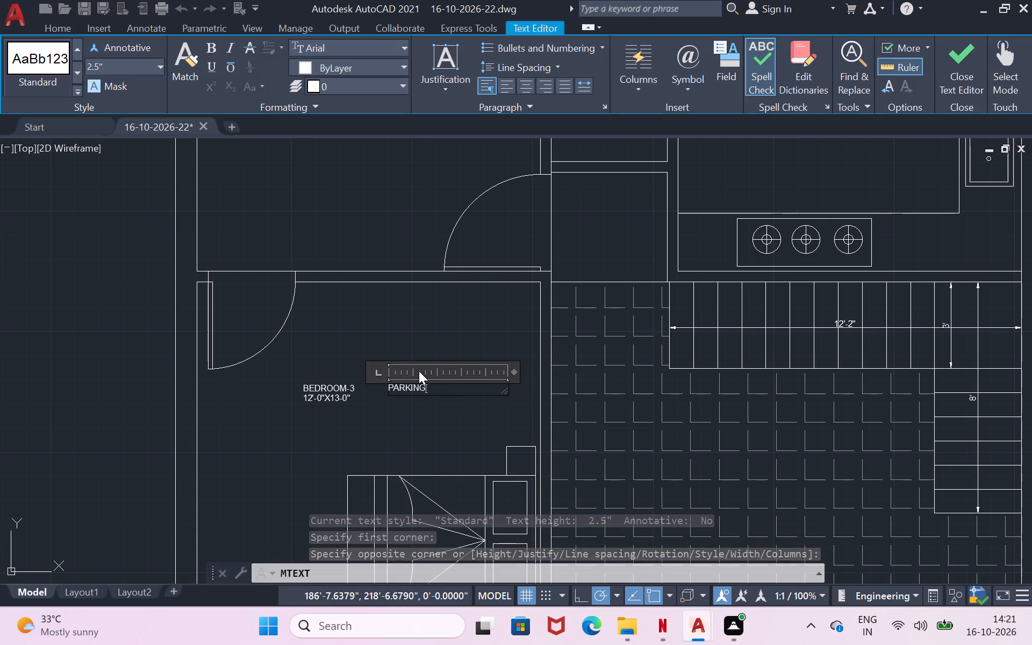
Add the size 15'-4"X13-0" as a second line under PARKING and finish the label.
{"action": "key", "text": "Return"}
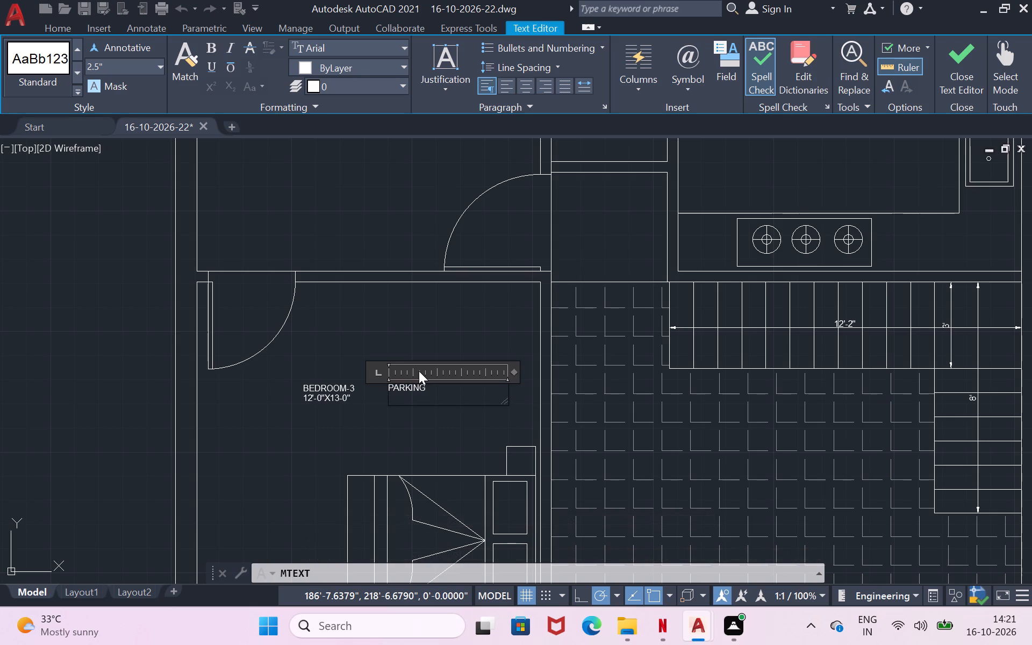
{"action": "type", "text": "15'"}
{"action": "type", "text": "-4\"X"}
{"action": "type", "text": "13"}
{"action": "key", "text": "minus"}
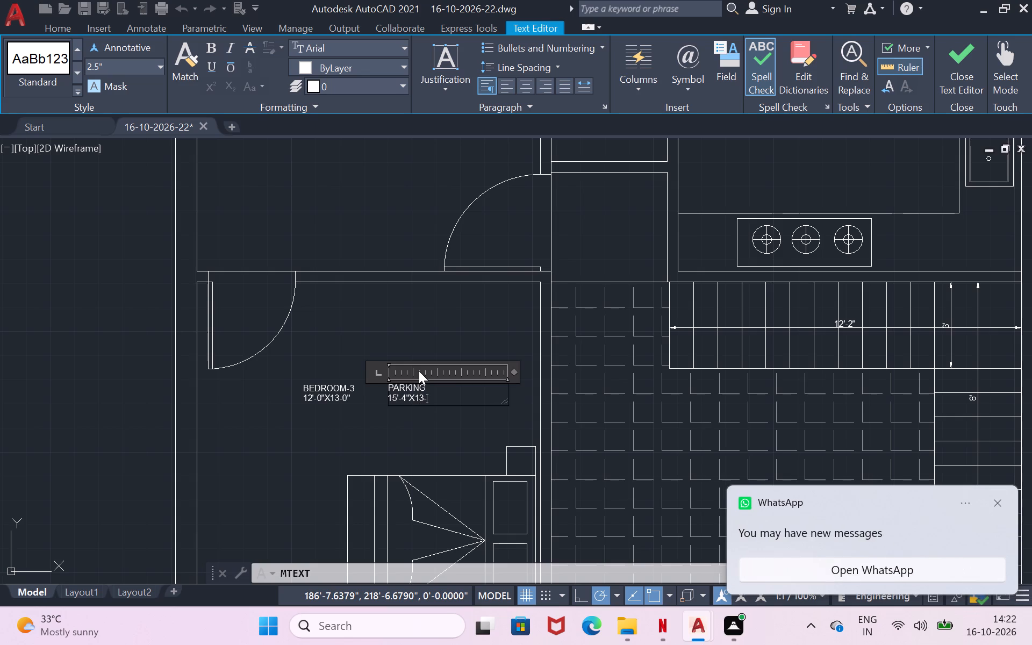
{"action": "key", "text": "0"}
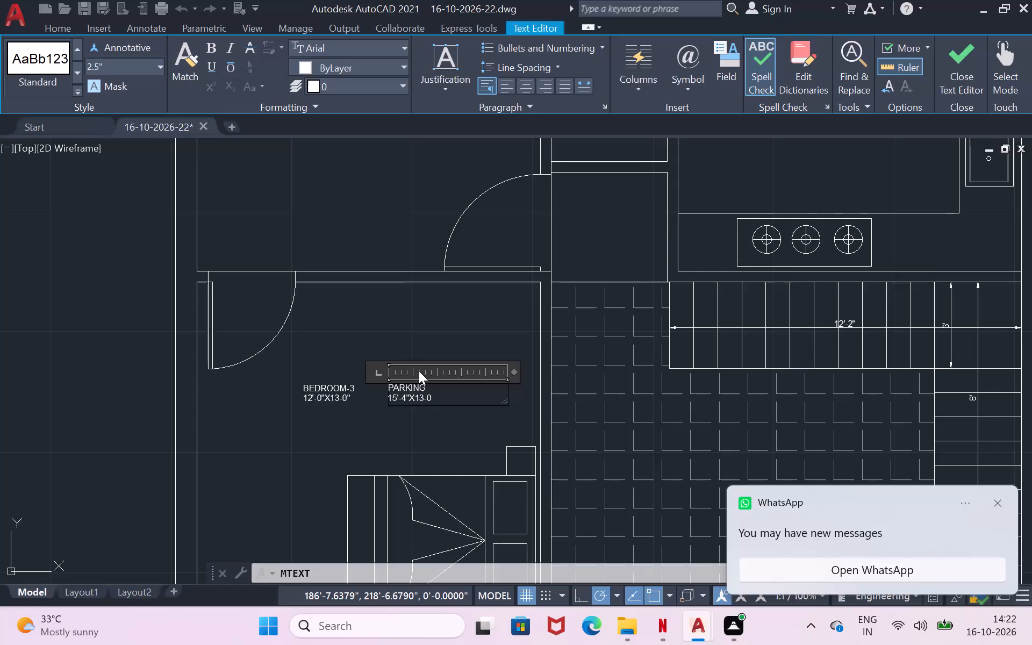
{"action": "key", "text": "shift+quotedbl"}
{"action": "left_click", "coordinate": [431, 411]}
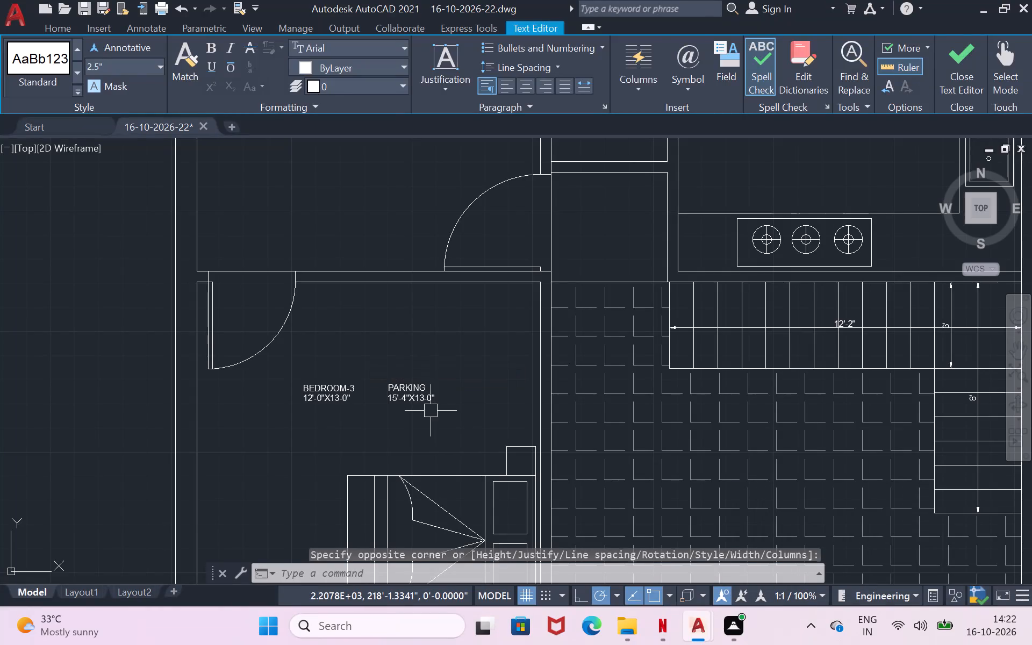
Scale the PARKING label up freehand to about 2.7 times its size.
{"action": "left_click", "coordinate": [413, 387]}
{"action": "left_click", "coordinate": [413, 398]}
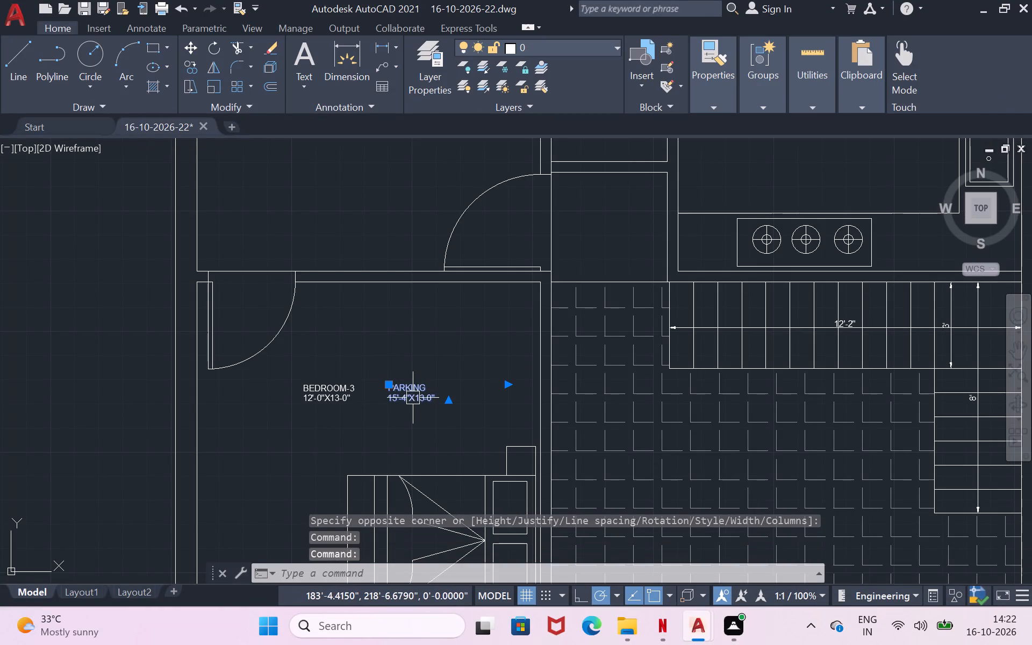
{"action": "type", "text": "SC"}
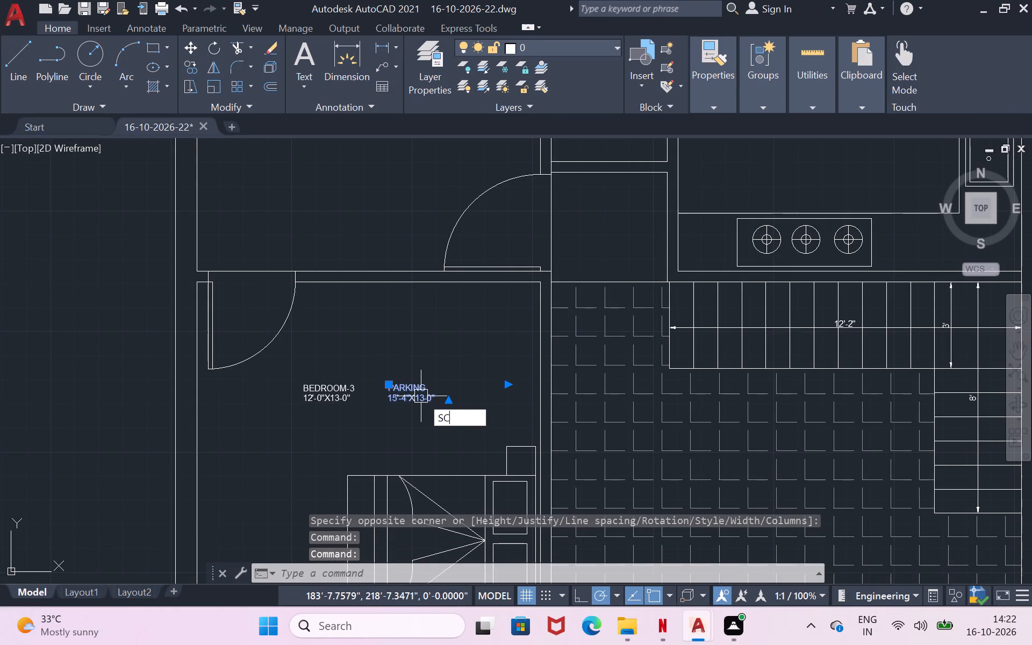
{"action": "left_click", "coordinate": [450, 431]}
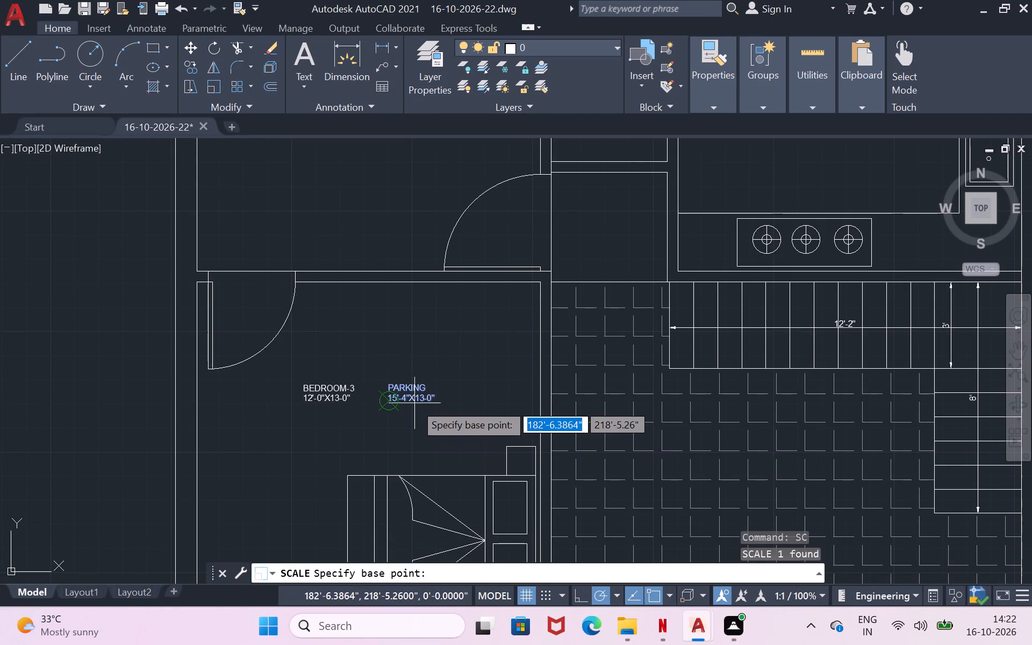
{"action": "left_click", "coordinate": [414, 400]}
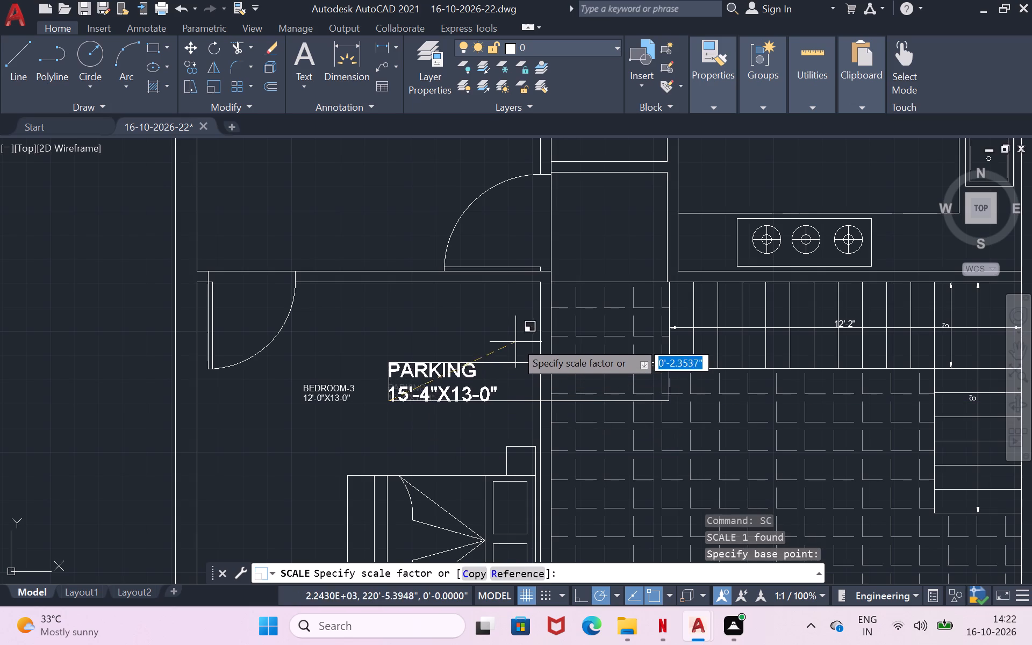
{"action": "left_click", "coordinate": [526, 319]}
Move the enlarged PARKING label out of bedroom 3 into the tiled parking area below the staircase.
{"action": "left_click", "coordinate": [459, 384]}
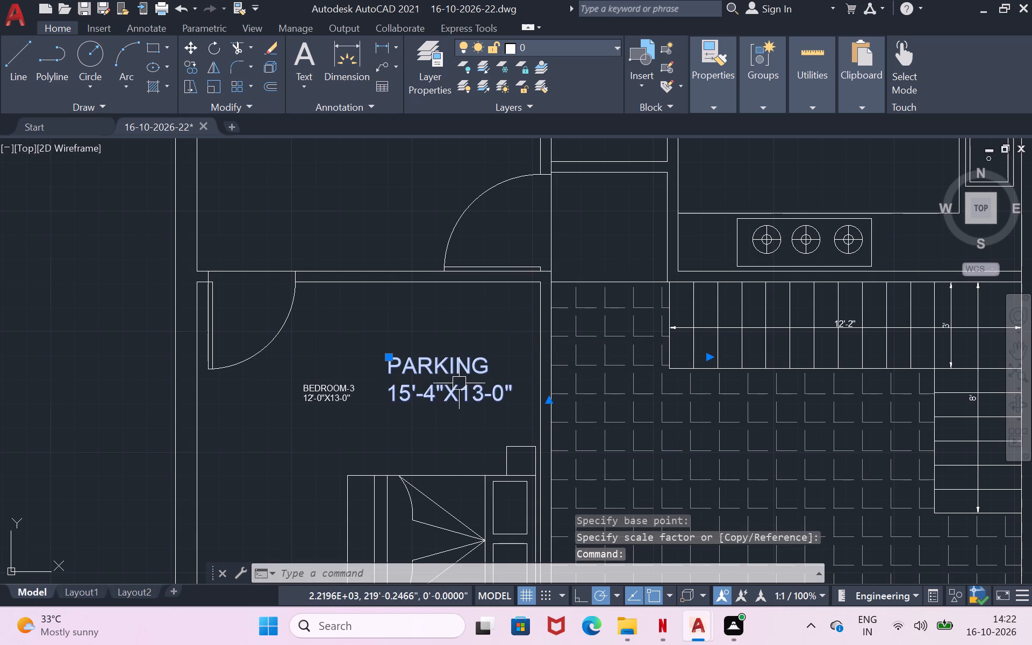
{"action": "key", "text": "m"}
{"action": "key", "text": "Return"}
{"action": "left_click", "coordinate": [461, 381]}
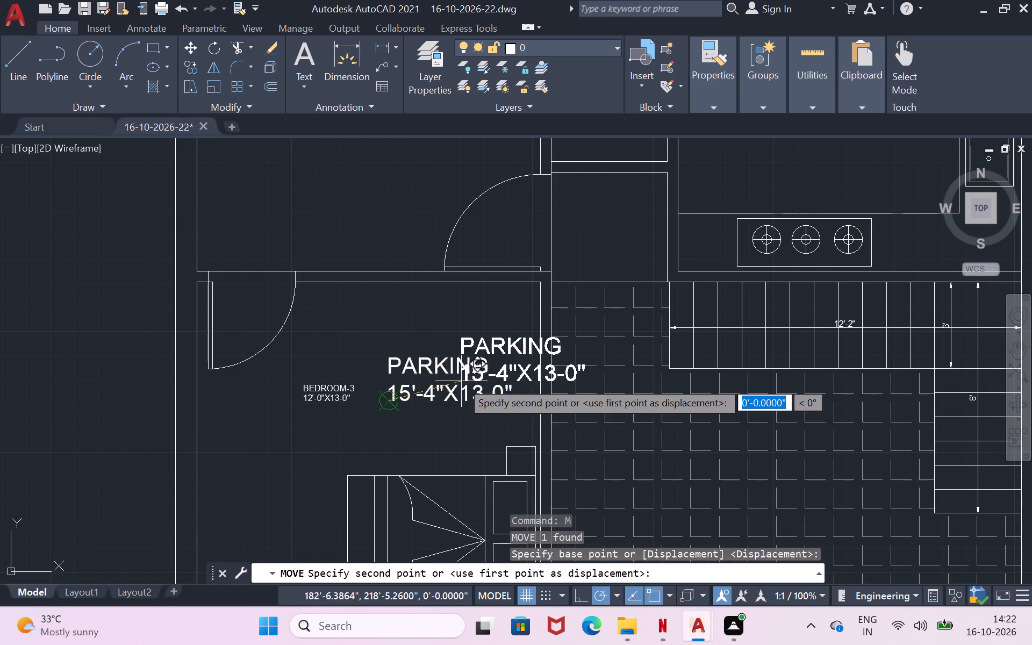
{"action": "scroll", "coordinate": [753, 480], "scroll_direction": "down", "scroll_amount": 1}
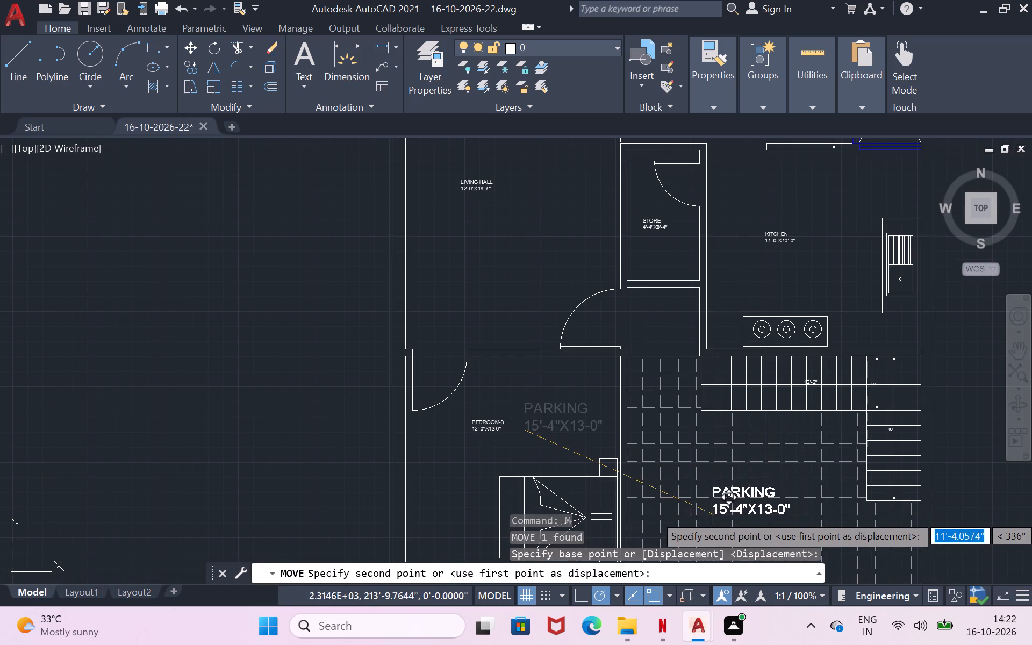
{"action": "left_click", "coordinate": [725, 515]}
Scale the BEDROOM-3 label up freehand by a factor of about 2.7.
{"action": "left_click", "coordinate": [480, 421]}
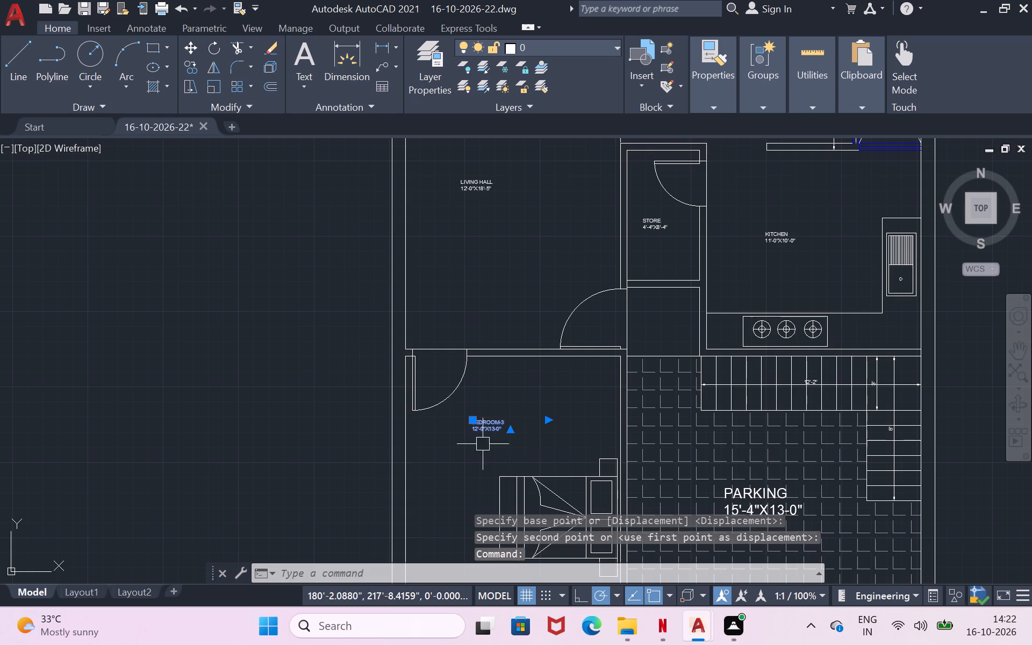
{"action": "type", "text": "SC"}
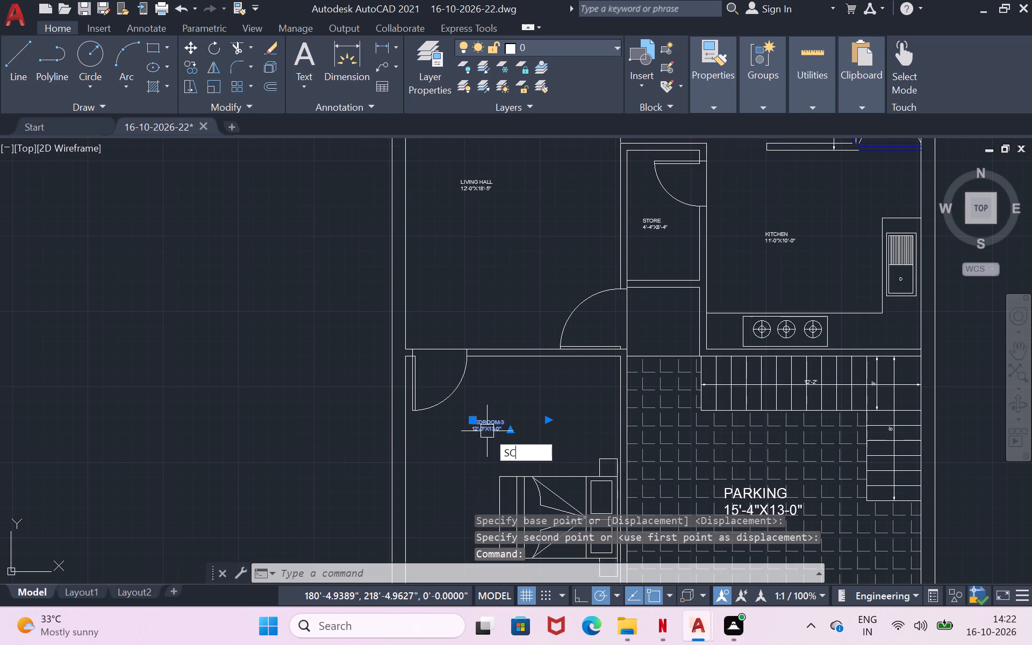
{"action": "key", "text": "Return"}
{"action": "left_click", "coordinate": [487, 431]}
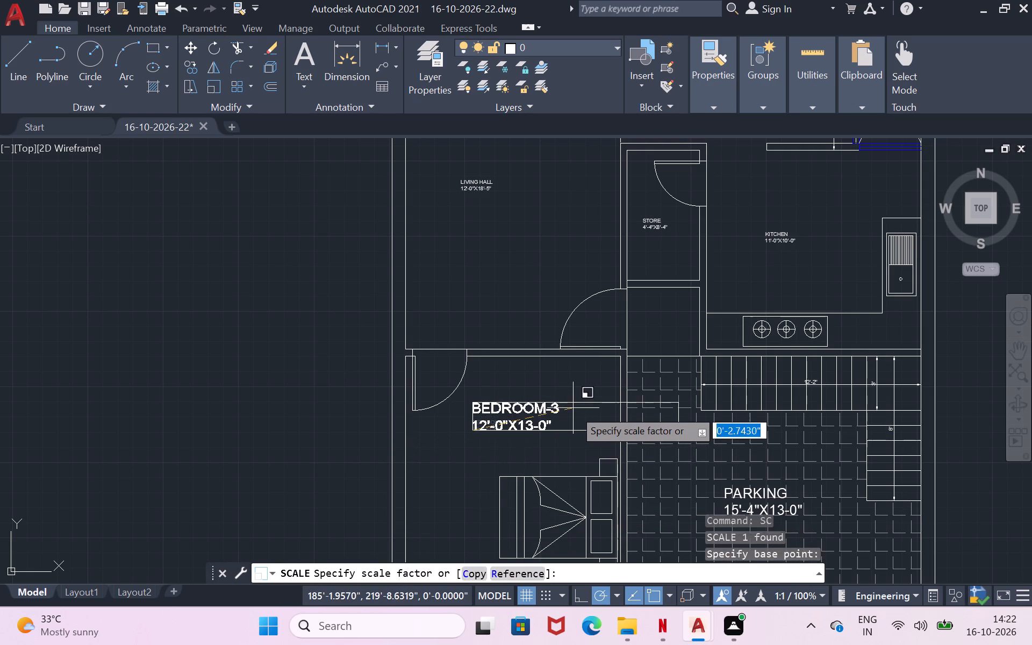
{"action": "left_click", "coordinate": [575, 411]}
Scale the LIVING HALL label up freehand to about 2.5 times its size.
{"action": "scroll", "coordinate": [537, 375], "scroll_direction": "down", "scroll_amount": 1}
{"action": "scroll", "coordinate": [512, 231], "scroll_direction": "up", "scroll_amount": 1}
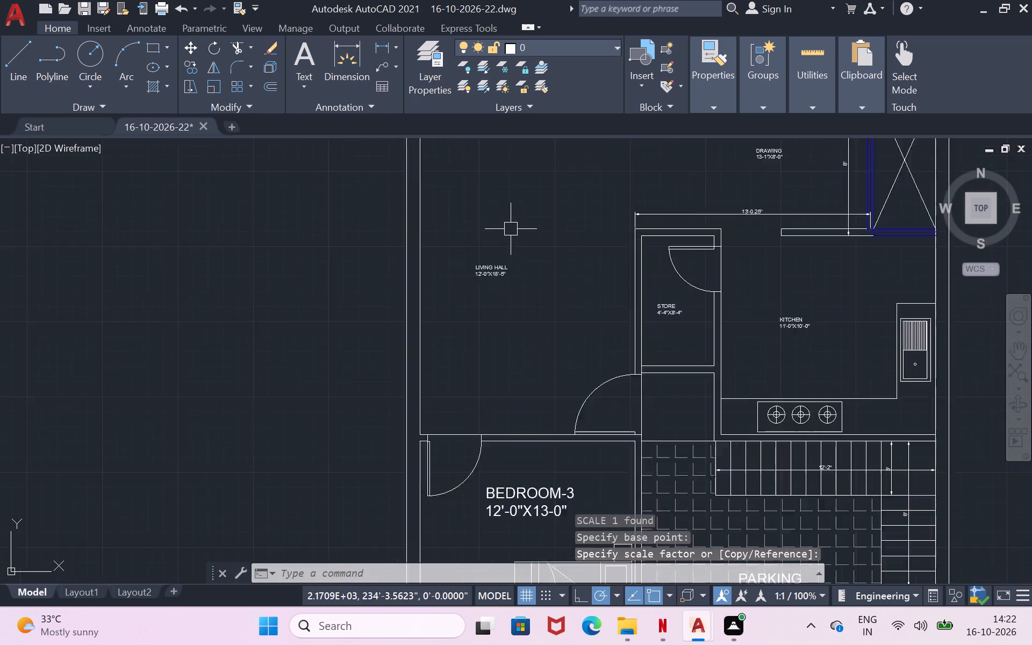
{"action": "scroll", "coordinate": [511, 229], "scroll_direction": "up", "scroll_amount": 1}
{"action": "left_click", "coordinate": [481, 287]}
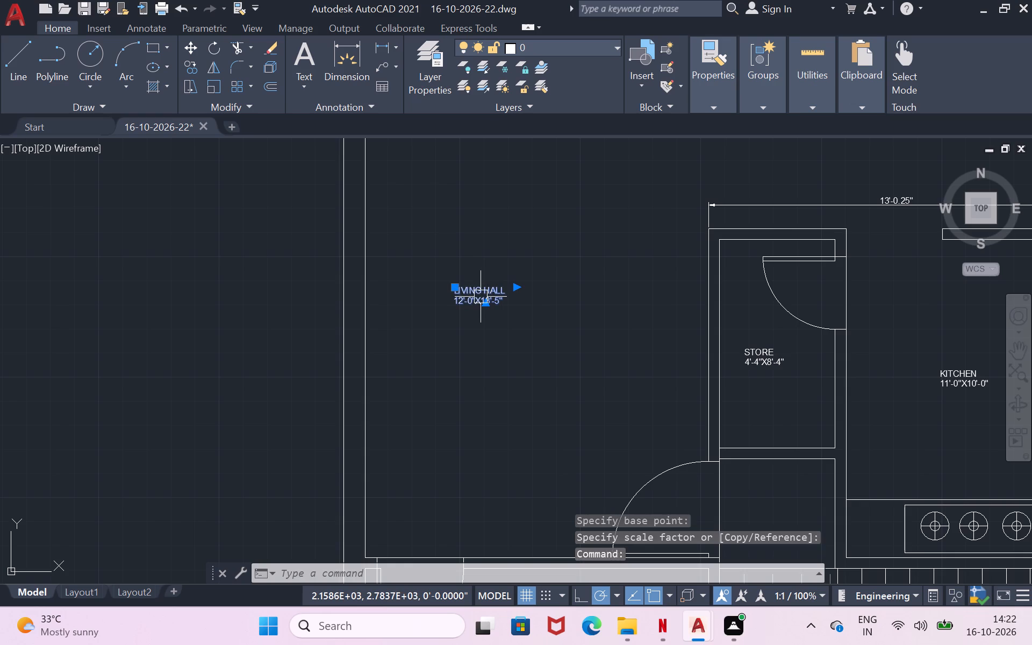
{"action": "type", "text": "SC"}
{"action": "key", "text": "Return"}
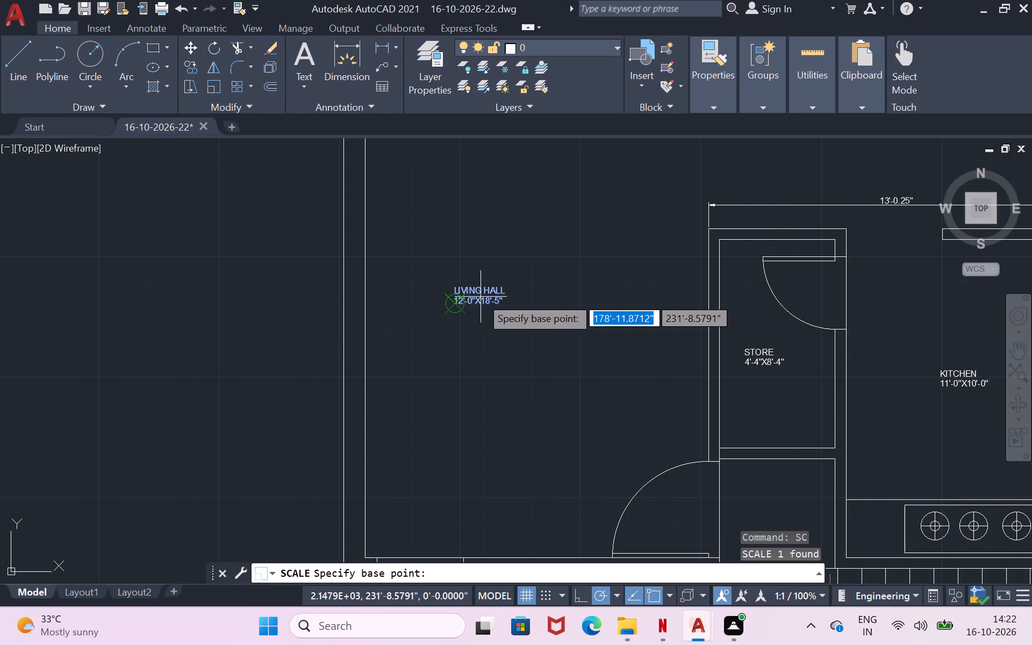
{"action": "left_click", "coordinate": [481, 297]}
{"action": "left_click", "coordinate": [529, 285]}
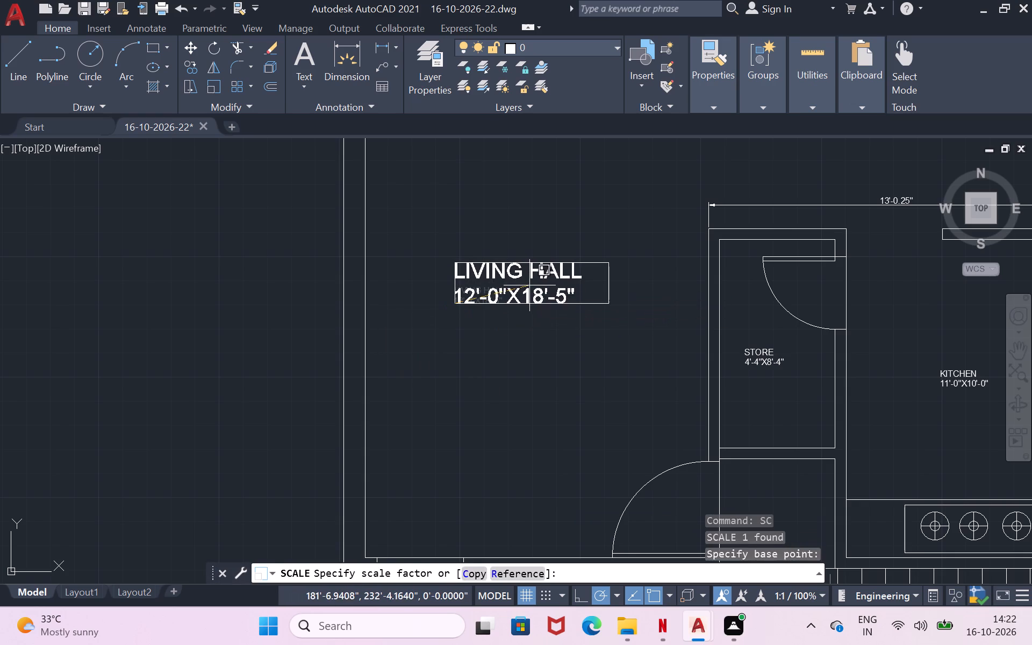
Scale the STORE label up freehand to about twice its size, keeping it within the store room.
{"action": "scroll", "coordinate": [565, 300], "scroll_direction": "down", "scroll_amount": 2}
{"action": "scroll", "coordinate": [699, 371], "scroll_direction": "up", "scroll_amount": 2}
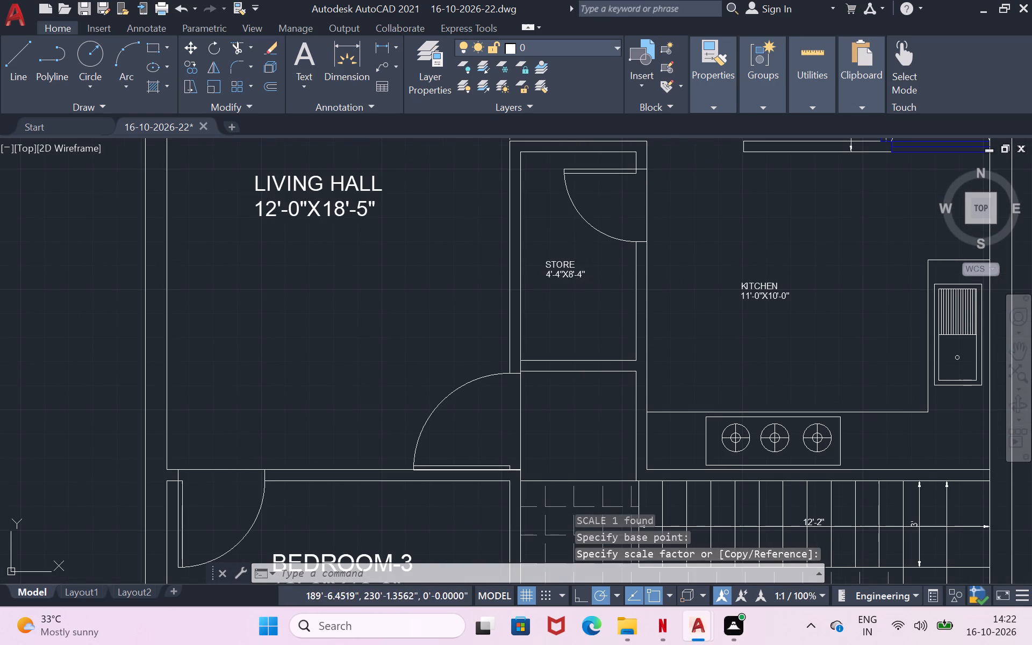
{"action": "left_click", "coordinate": [561, 262]}
{"action": "type", "text": "SC"}
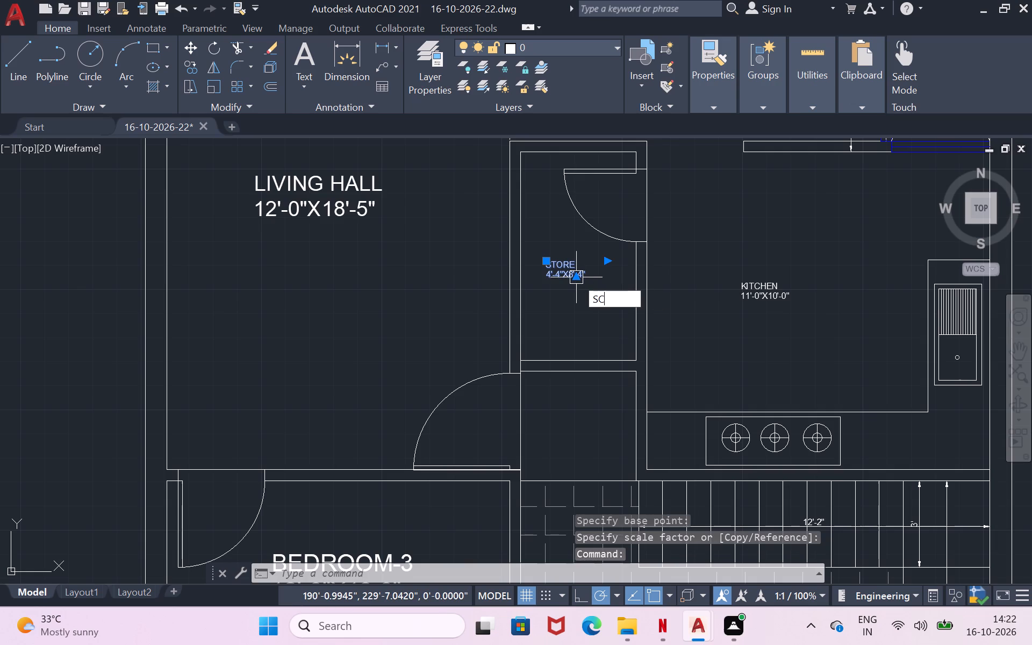
{"action": "key", "text": "Return"}
{"action": "left_click", "coordinate": [576, 277]}
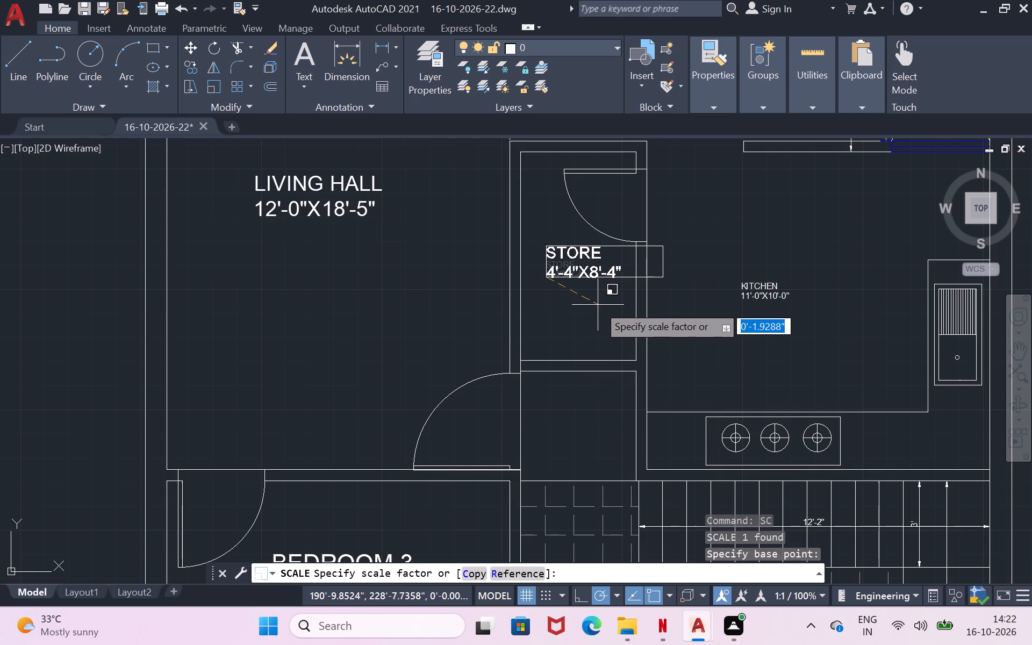
{"action": "left_click", "coordinate": [600, 309]}
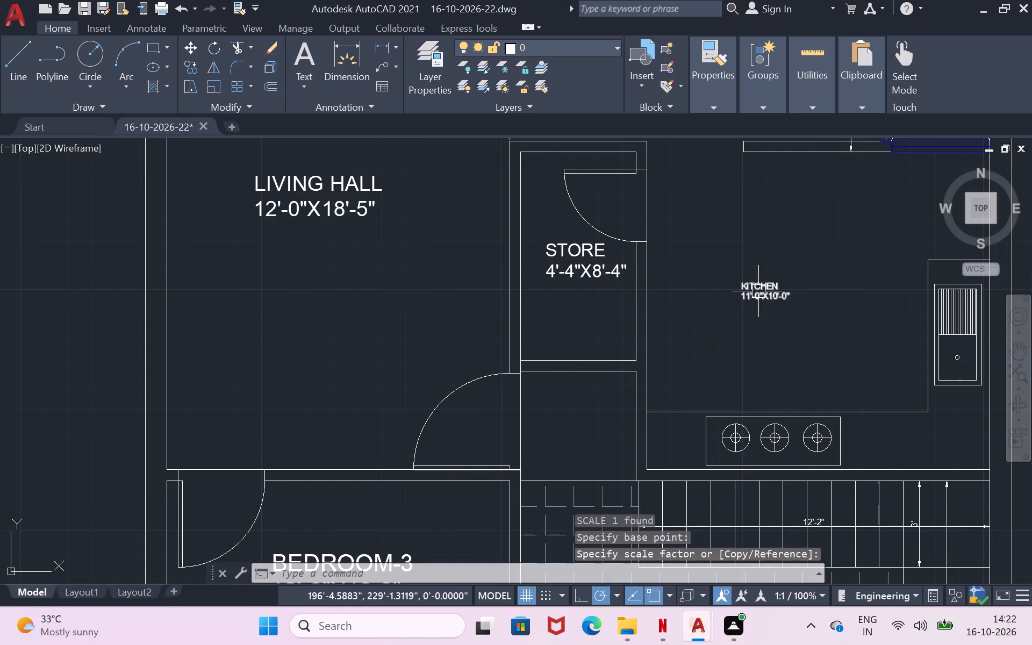
Scale the KITCHEN label up freehand by a factor of about 2.15.
{"action": "left_click", "coordinate": [755, 286]}
{"action": "type", "text": "SSC"}
{"action": "key", "text": "Return"}
{"action": "key", "text": "backslash"}
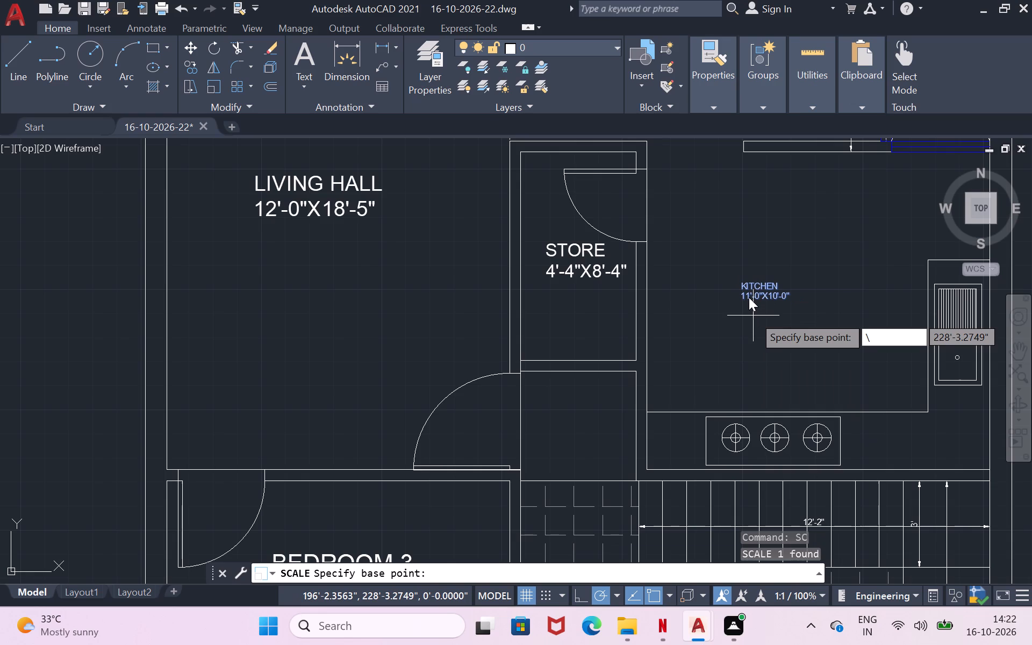
{"action": "left_click", "coordinate": [749, 297]}
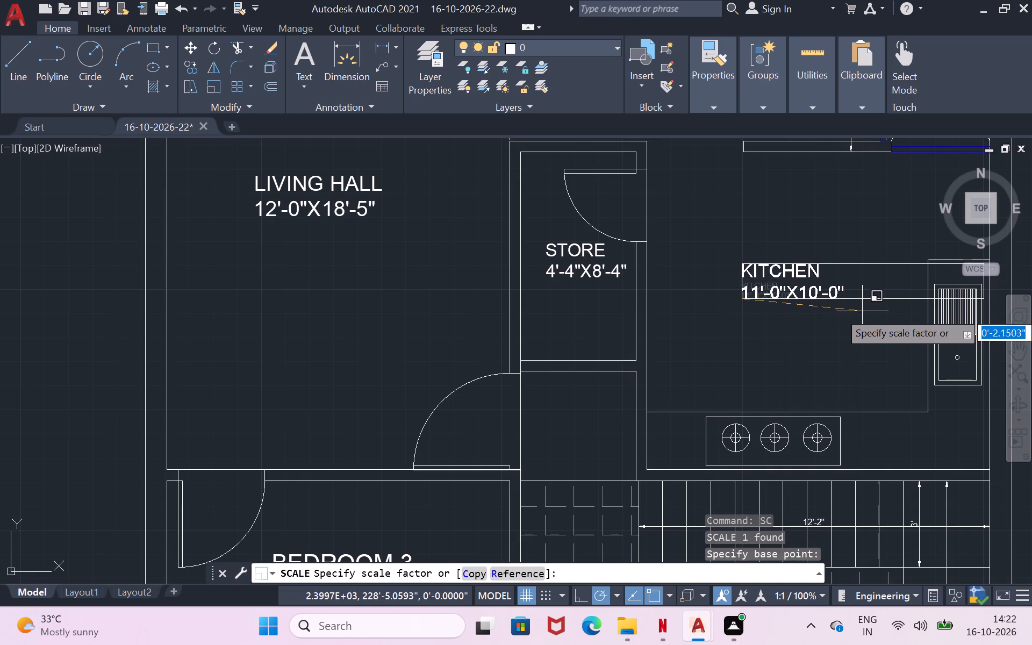
{"action": "left_click", "coordinate": [862, 311]}
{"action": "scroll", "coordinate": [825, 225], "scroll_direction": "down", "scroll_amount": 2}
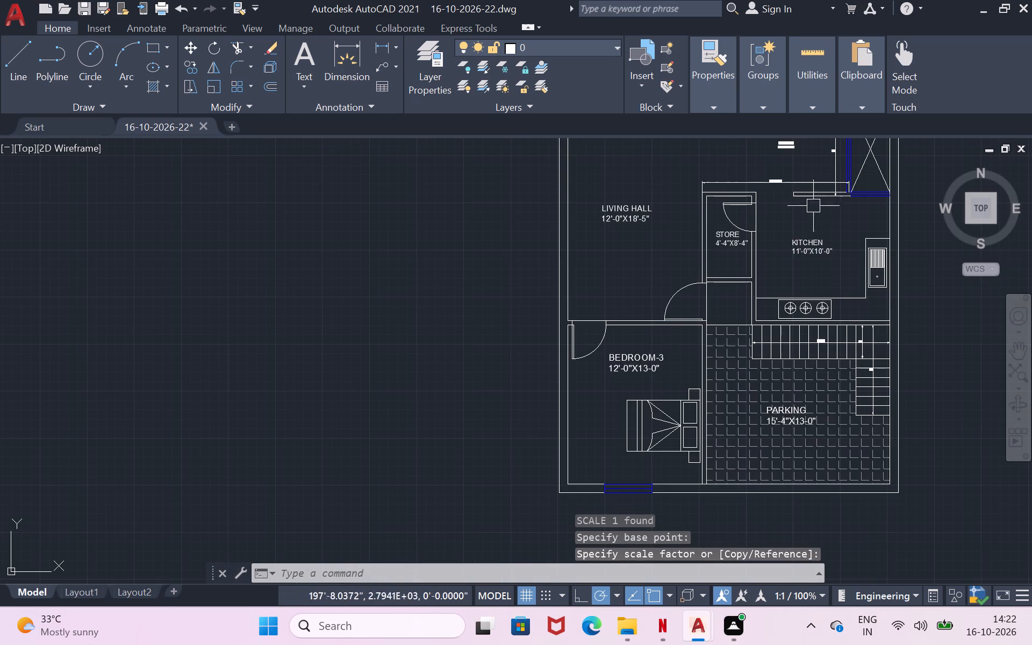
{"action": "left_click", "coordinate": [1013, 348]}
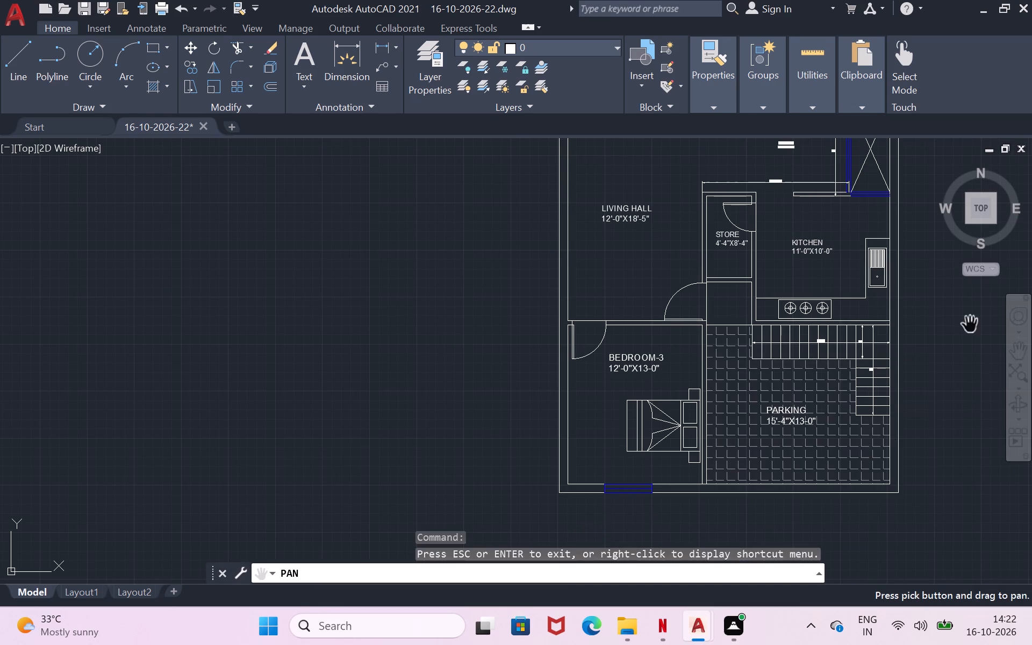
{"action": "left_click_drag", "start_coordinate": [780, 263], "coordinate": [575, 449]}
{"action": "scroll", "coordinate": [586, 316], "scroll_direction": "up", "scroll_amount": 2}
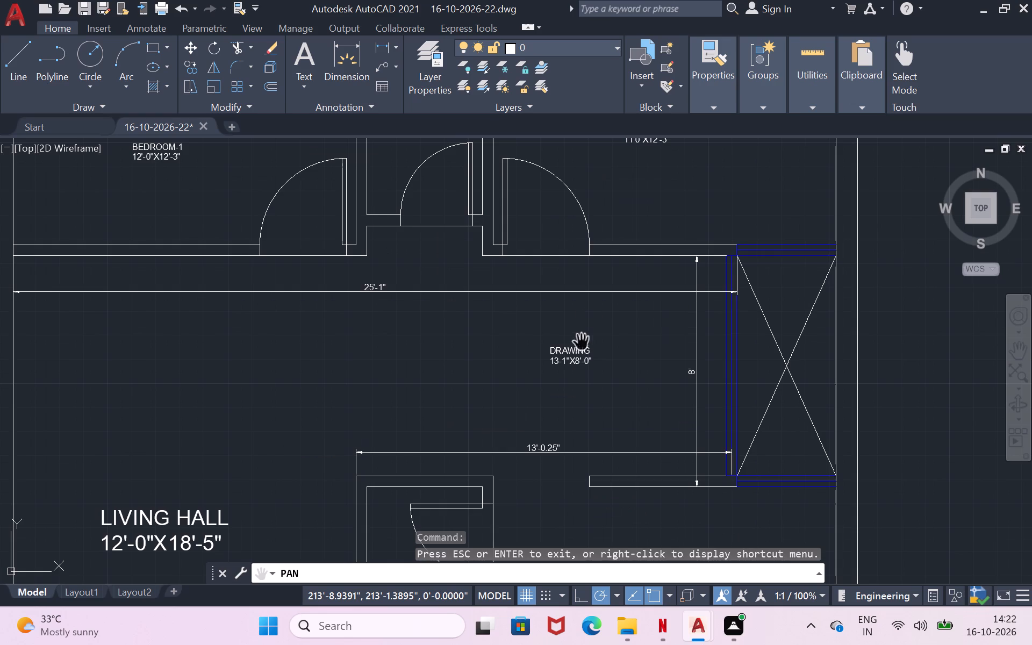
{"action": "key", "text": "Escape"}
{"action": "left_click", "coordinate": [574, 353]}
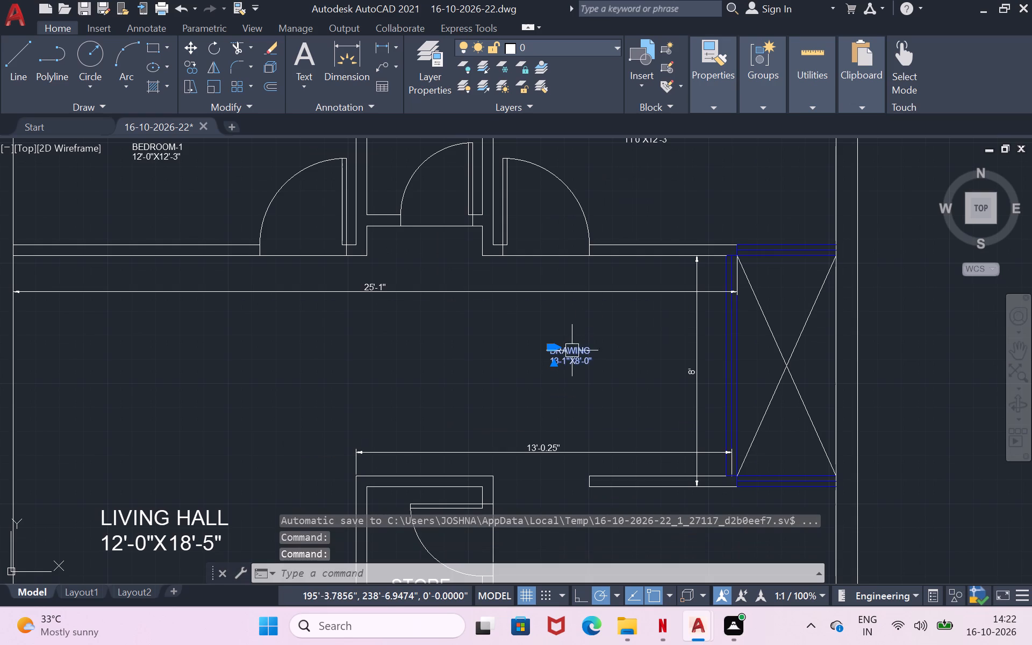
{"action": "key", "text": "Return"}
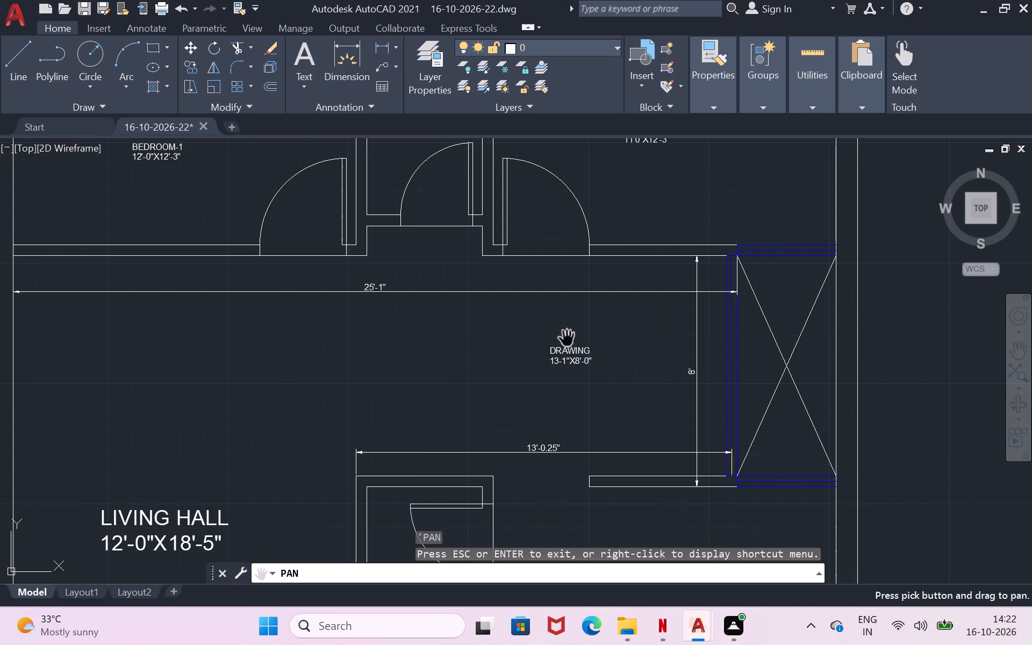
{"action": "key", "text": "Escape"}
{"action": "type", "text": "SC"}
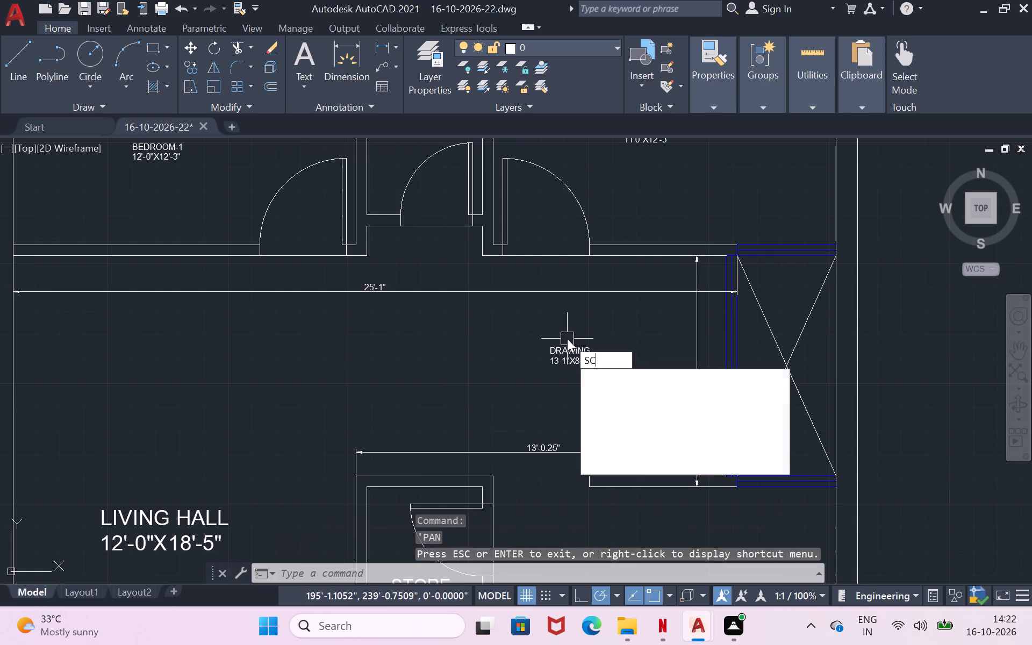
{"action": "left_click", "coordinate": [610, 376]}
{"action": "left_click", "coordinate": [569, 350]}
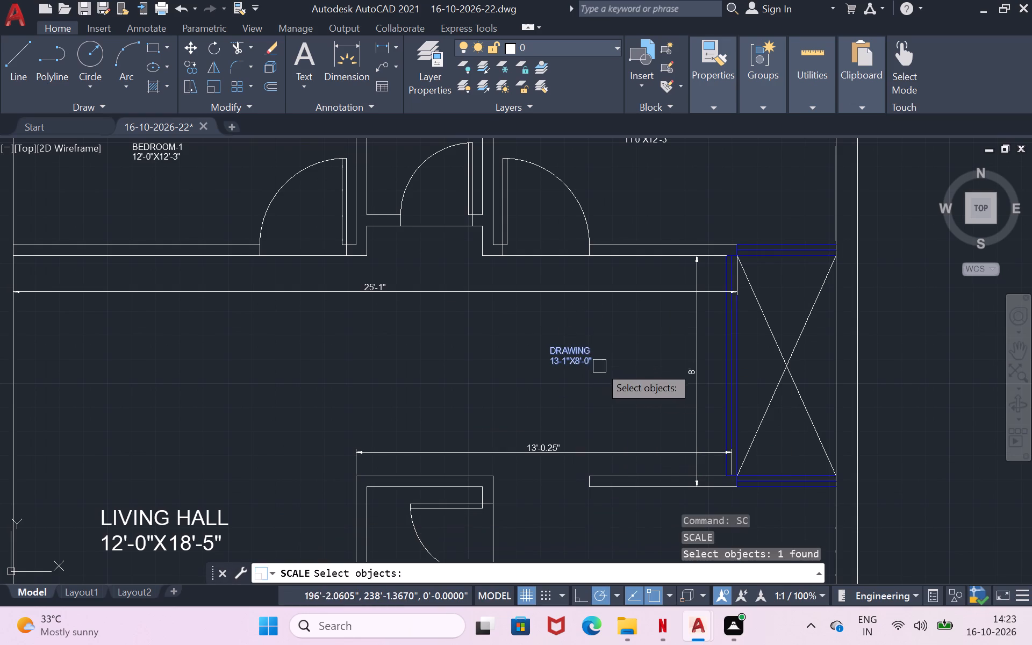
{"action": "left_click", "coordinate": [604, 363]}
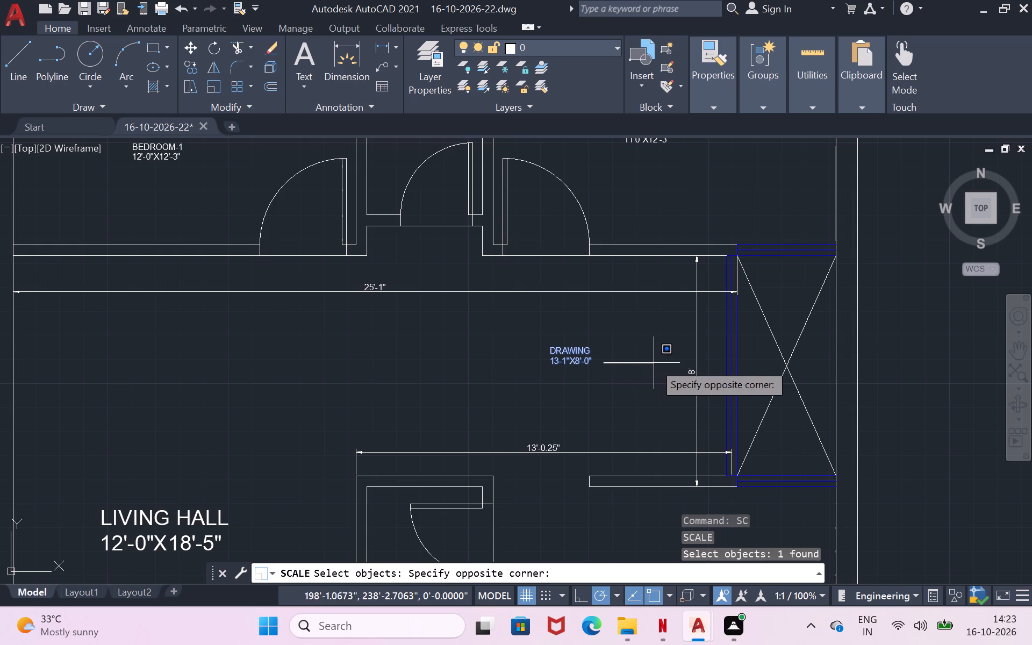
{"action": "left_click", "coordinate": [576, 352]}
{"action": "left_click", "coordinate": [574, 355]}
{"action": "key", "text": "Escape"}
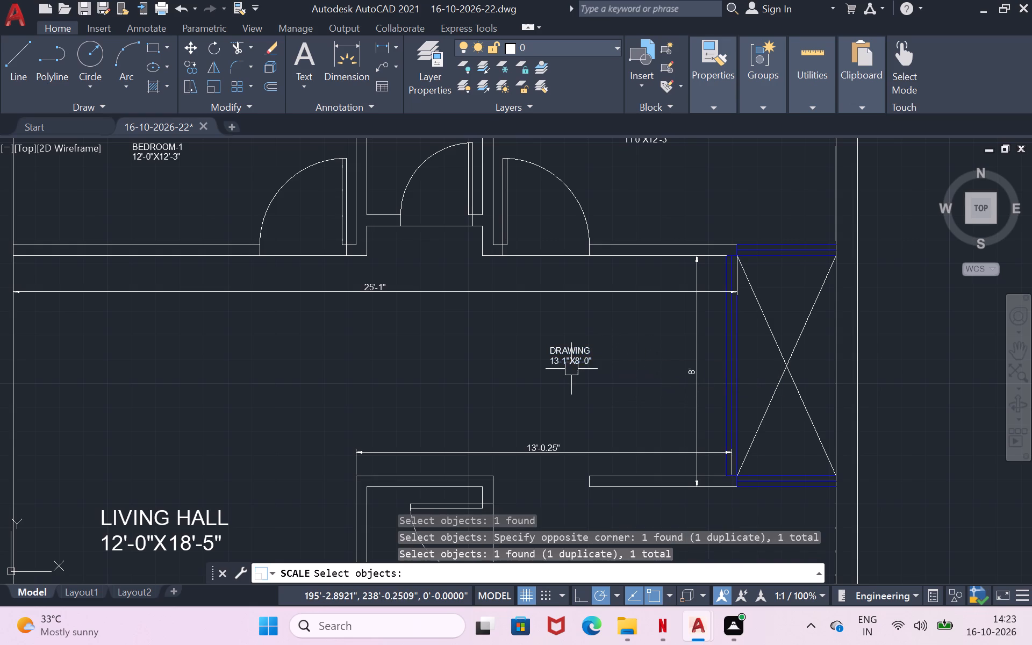
Scale the DRAWING label up freehand by a factor of about 1.9.
{"action": "left_click", "coordinate": [569, 350]}
{"action": "type", "text": "SC"}
{"action": "key", "text": "Return"}
{"action": "left_click", "coordinate": [569, 350]}
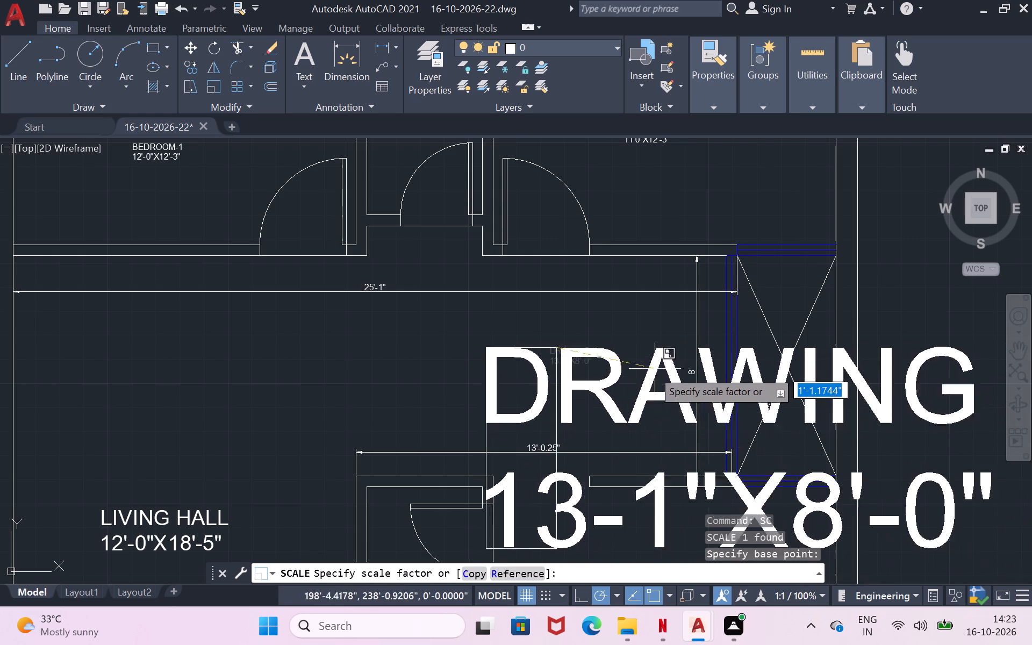
{"action": "scroll", "coordinate": [594, 425], "scroll_direction": "down", "scroll_amount": 1}
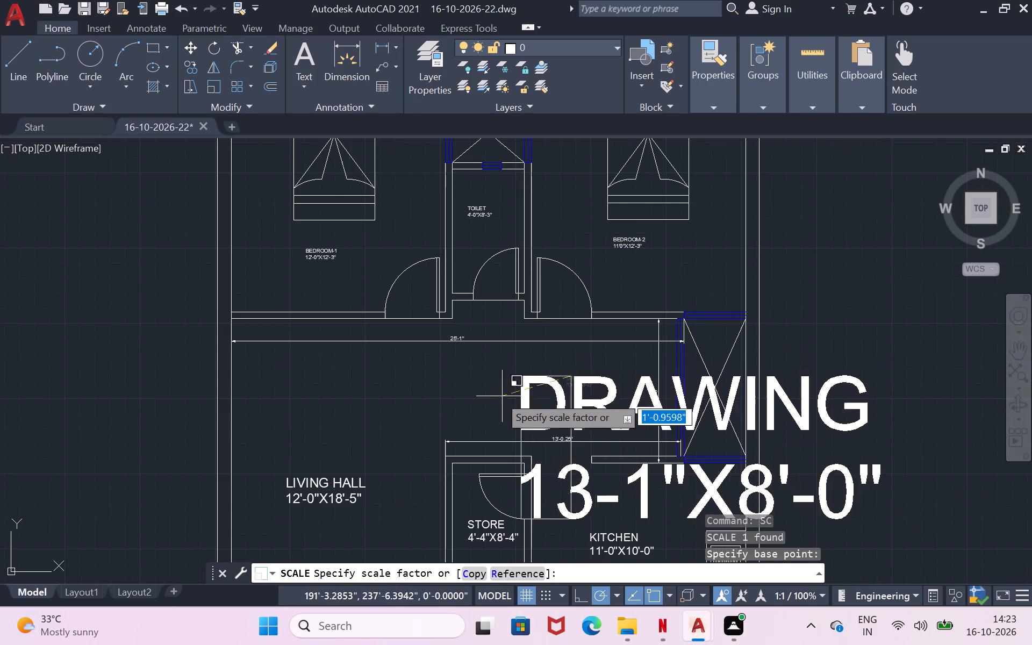
{"action": "scroll", "coordinate": [778, 392], "scroll_direction": "down", "scroll_amount": 4}
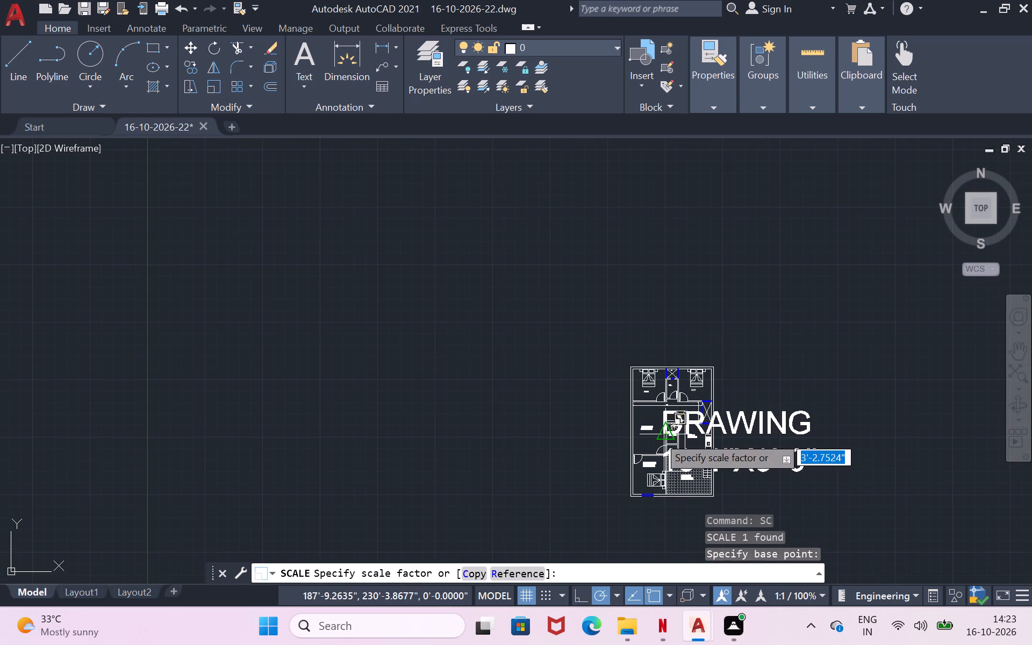
{"action": "scroll", "coordinate": [685, 420], "scroll_direction": "up", "scroll_amount": 4}
{"action": "scroll", "coordinate": [665, 376], "scroll_direction": "up", "scroll_amount": 1}
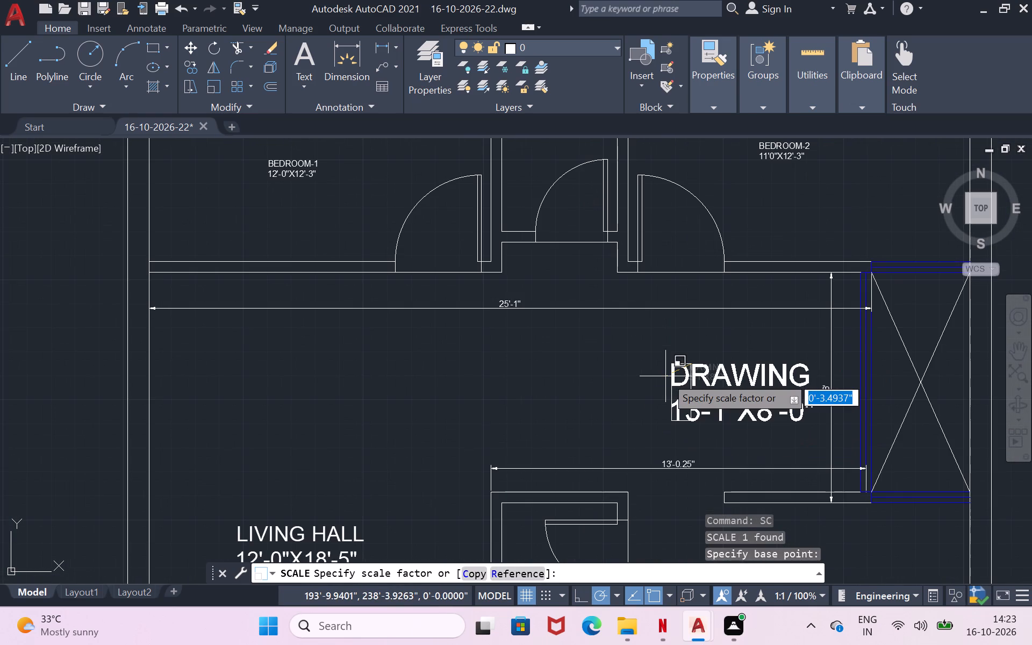
{"action": "scroll", "coordinate": [665, 376], "scroll_direction": "up", "scroll_amount": 1}
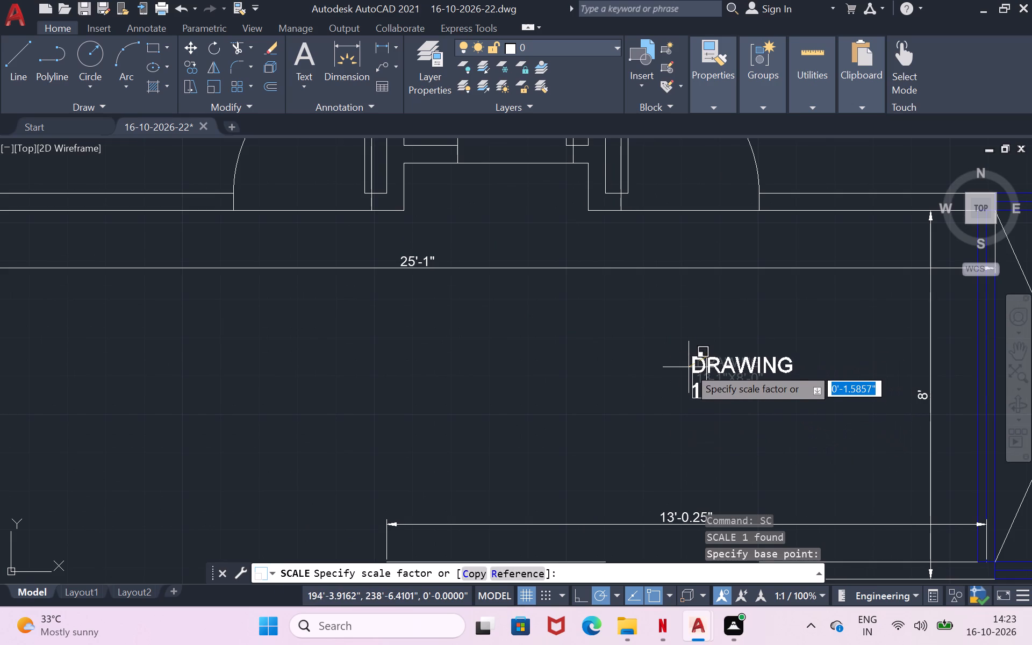
{"action": "left_click", "coordinate": [688, 340]}
Move the enlarged DRAWING label to an open spot near the middle of the drawing area, between its dimensions.
{"action": "left_click", "coordinate": [752, 371]}
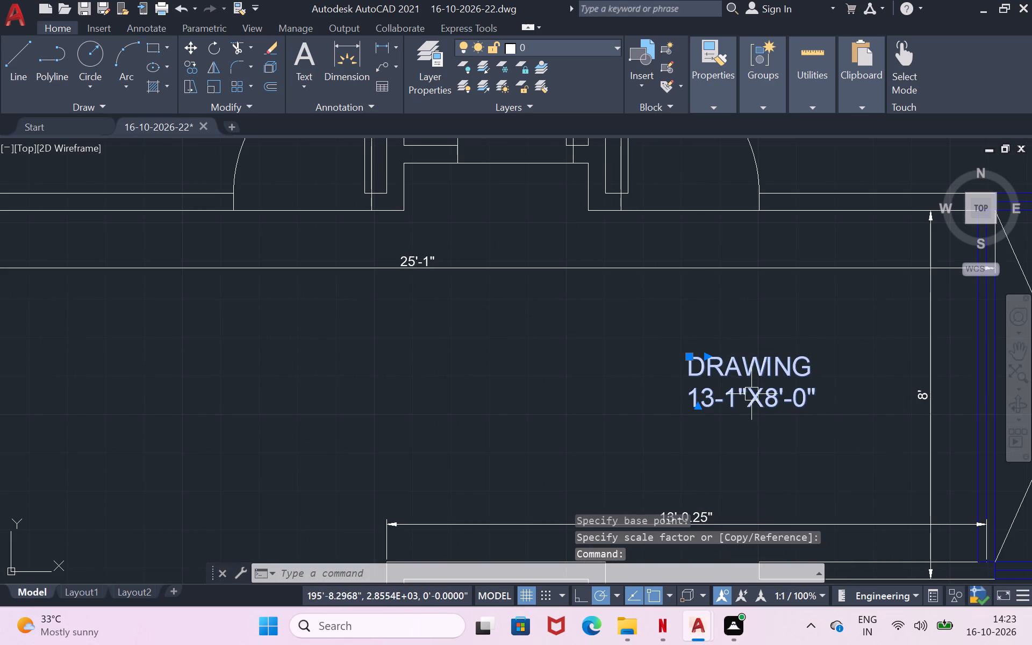
{"action": "key", "text": "m"}
{"action": "key", "text": "Return"}
{"action": "left_click", "coordinate": [751, 394]}
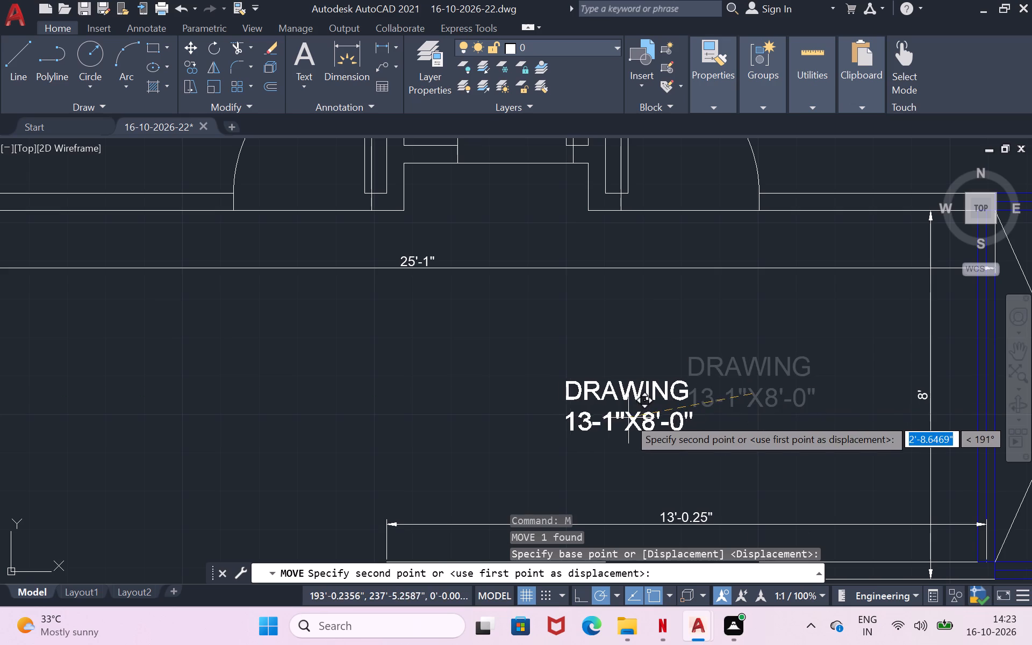
{"action": "scroll", "coordinate": [628, 418], "scroll_direction": "down", "scroll_amount": 2}
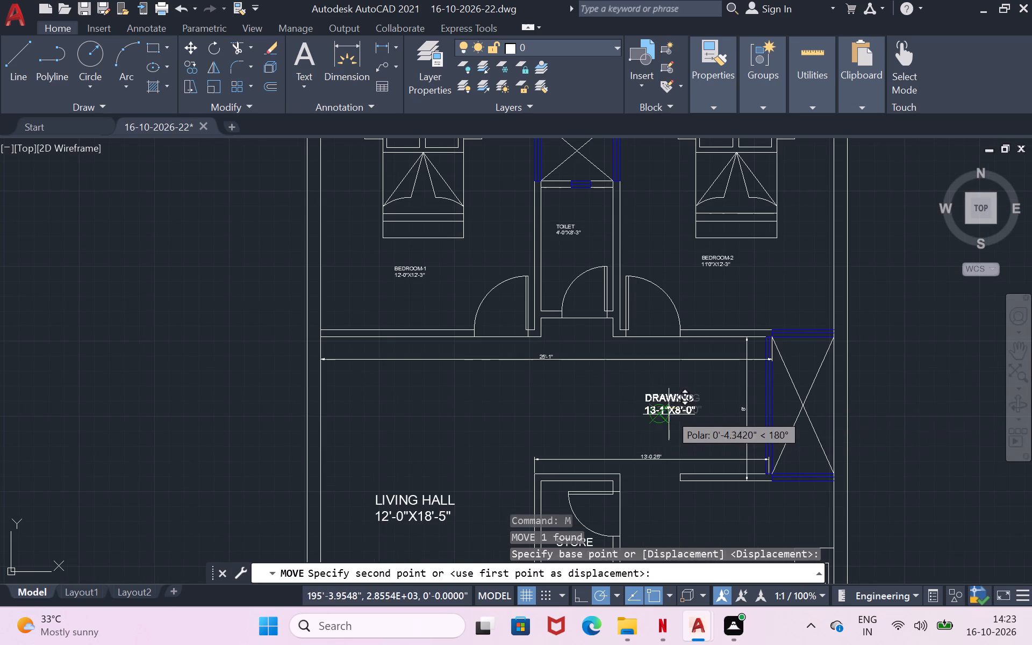
{"action": "left_click", "coordinate": [666, 416]}
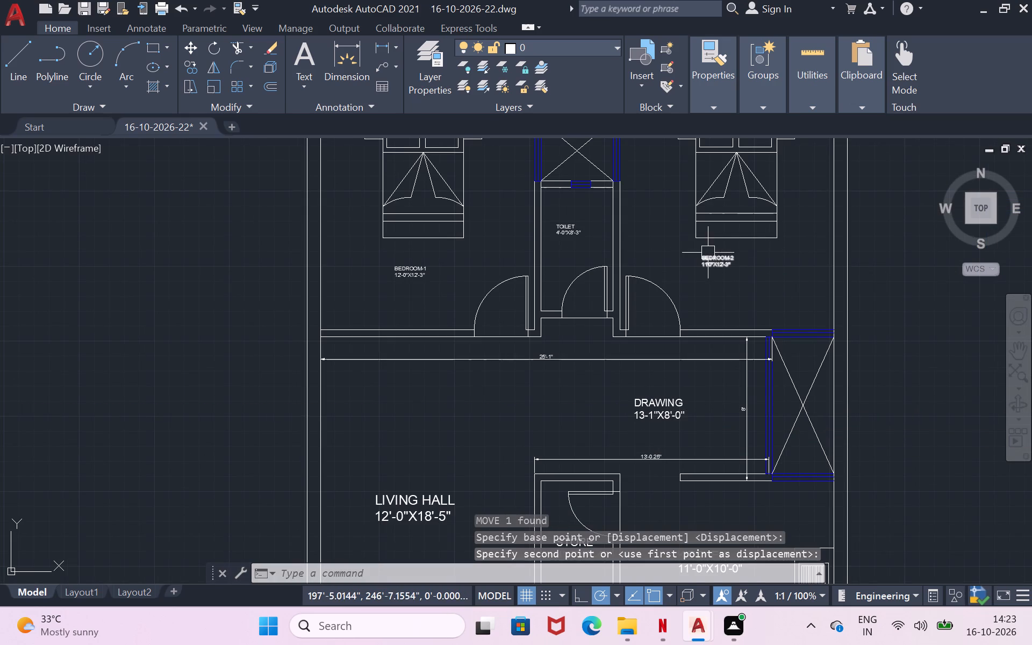
Scale the BEDROOM-2 label up freehand to about 2.8 times its size.
{"action": "left_click", "coordinate": [713, 258]}
{"action": "type", "text": "SC"}
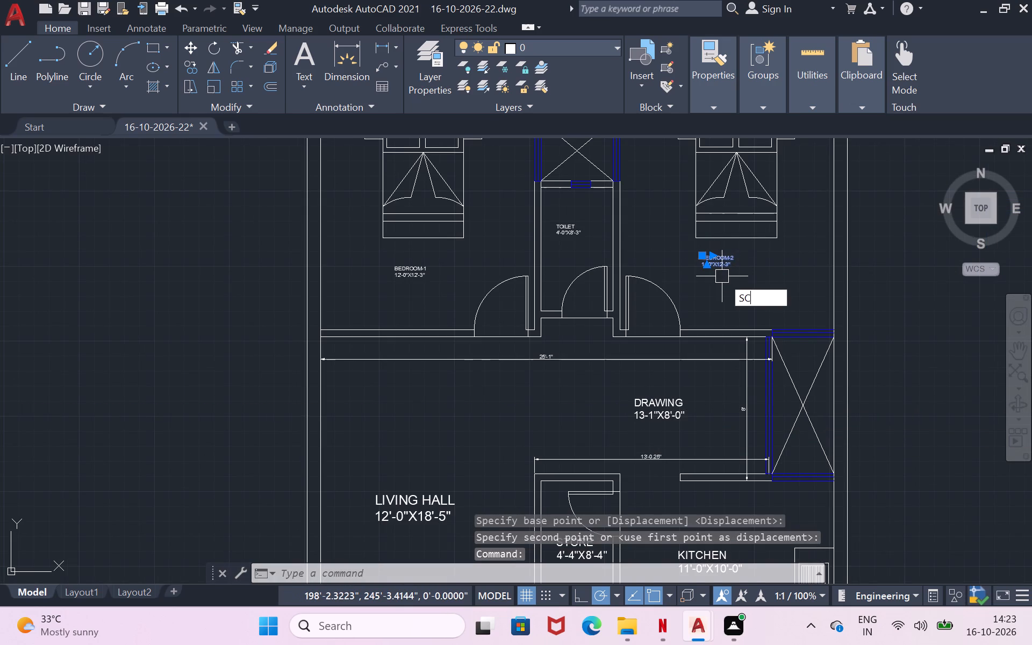
{"action": "key", "text": "Return"}
{"action": "left_click", "coordinate": [722, 276]}
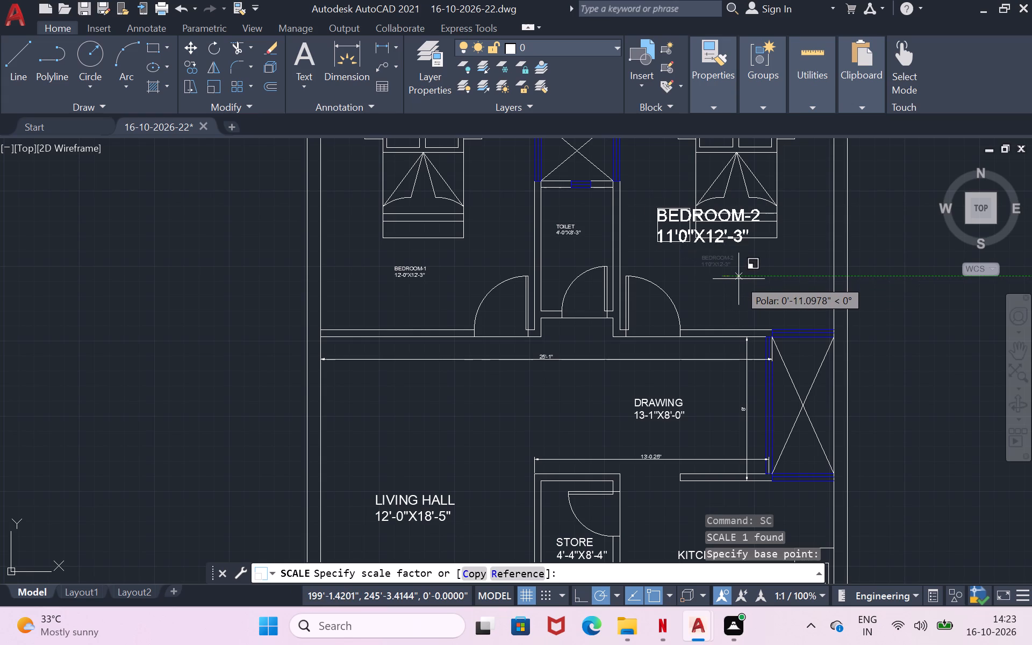
{"action": "left_click", "coordinate": [736, 277]}
Move the BEDROOM-2 label clear of the bed into the open floor below it.
{"action": "left_click", "coordinate": [725, 241]}
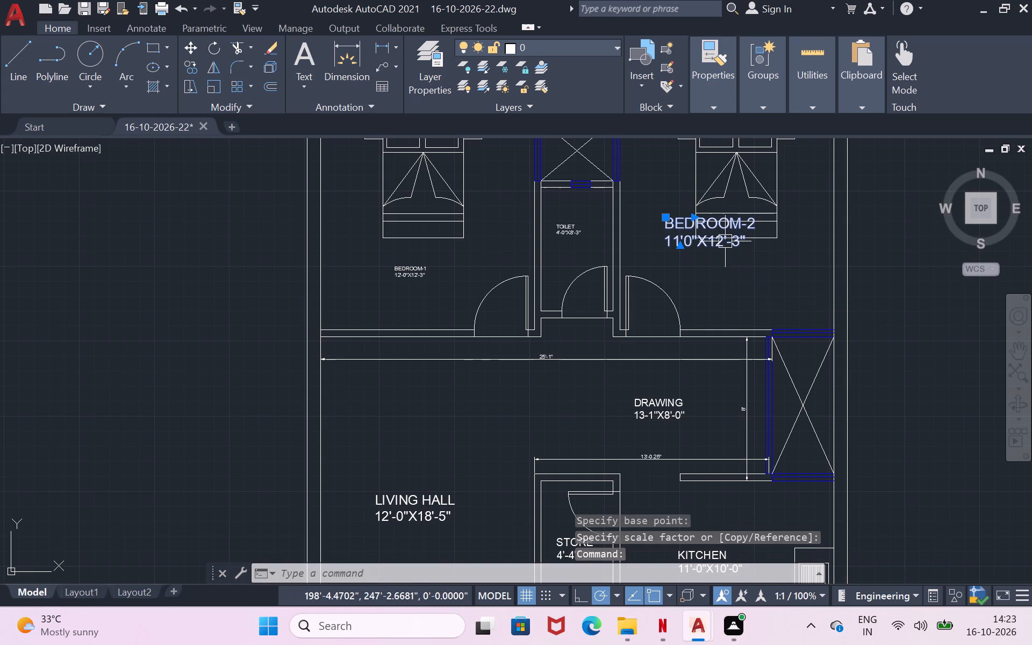
{"action": "key", "text": "m"}
{"action": "key", "text": "Return"}
{"action": "left_click", "coordinate": [725, 241]}
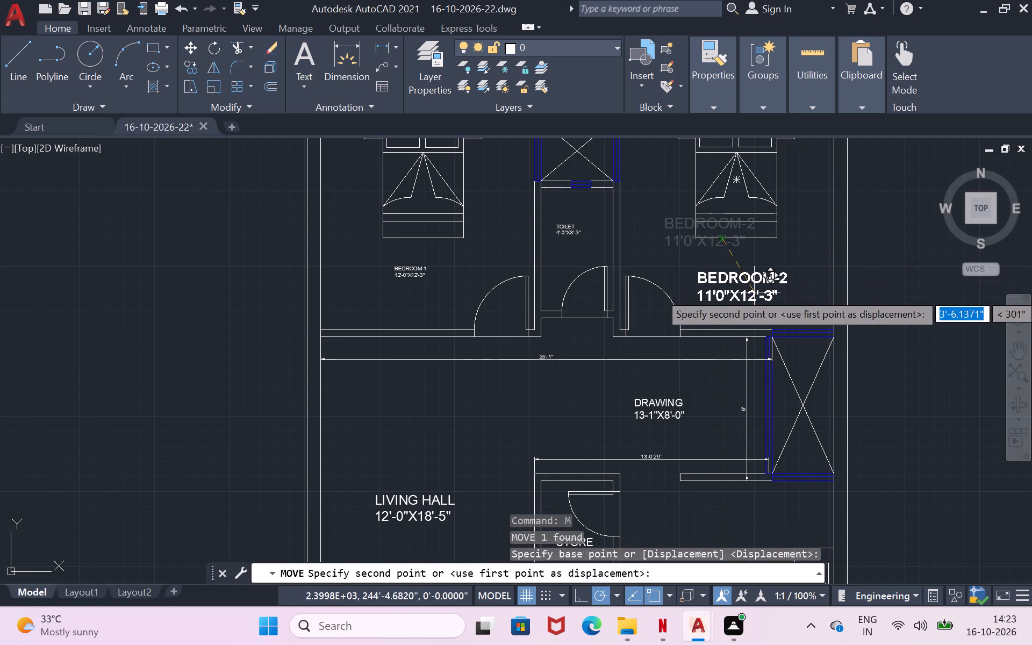
{"action": "left_click", "coordinate": [745, 276]}
Scale the TOILET label up freehand by a factor of about 2.7.
{"action": "left_click", "coordinate": [571, 234]}
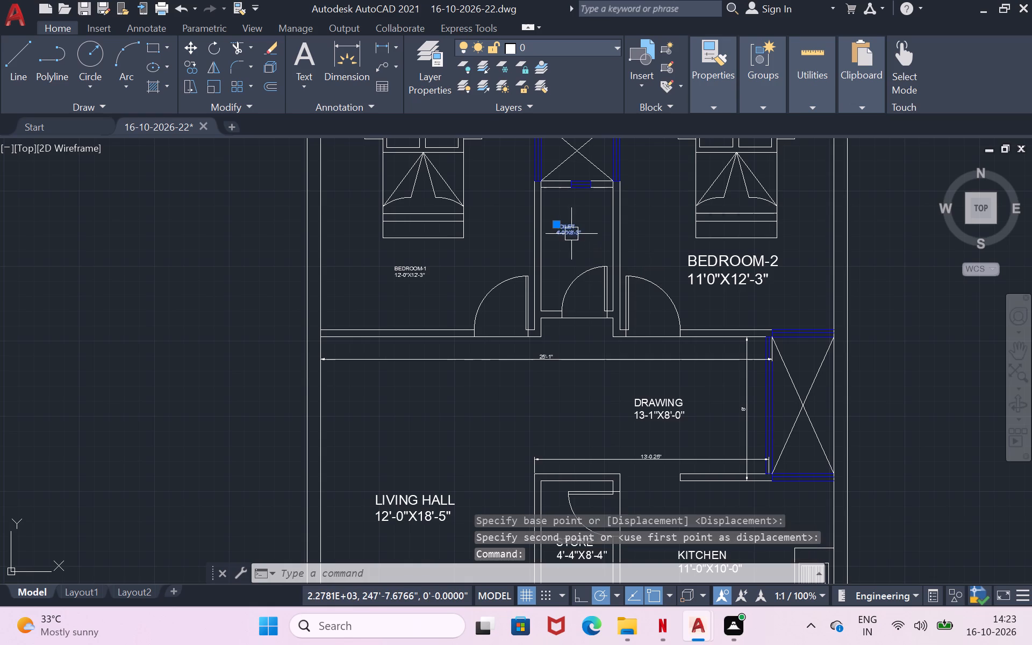
{"action": "type", "text": "SC"}
{"action": "key", "text": "Return"}
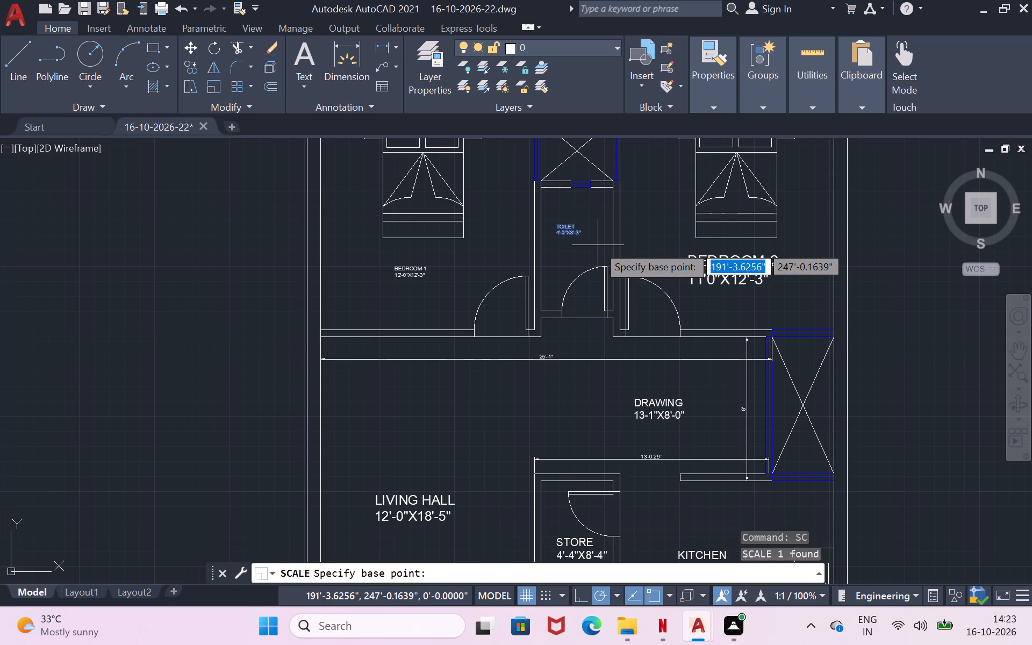
{"action": "left_click", "coordinate": [598, 245]}
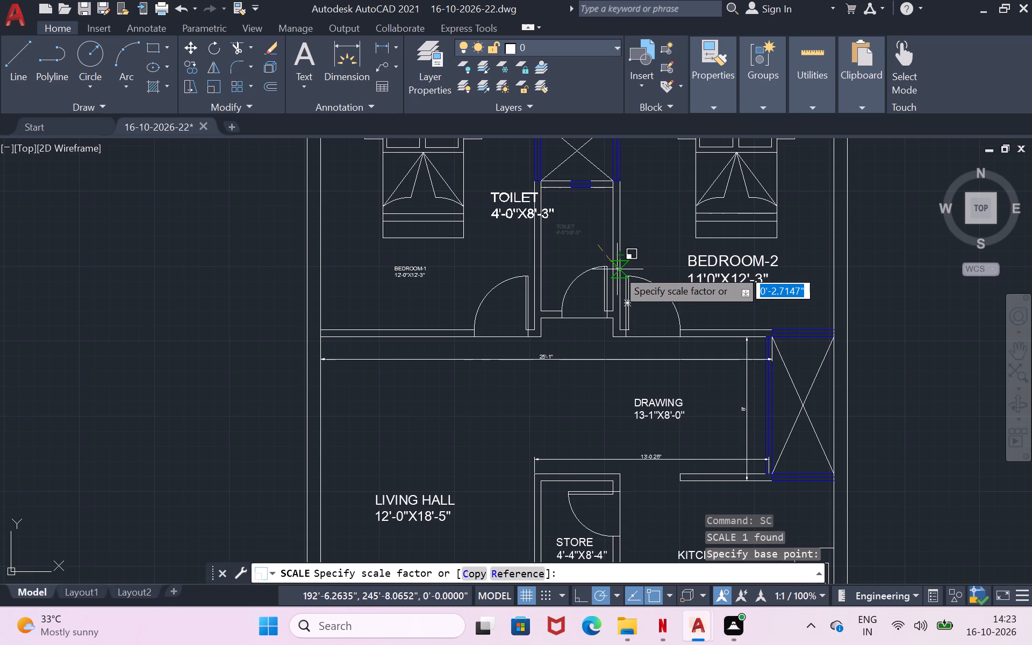
{"action": "left_click", "coordinate": [617, 269]}
Move the TOILET label back inside the toilet room, above the door swing.
{"action": "left_click", "coordinate": [529, 197]}
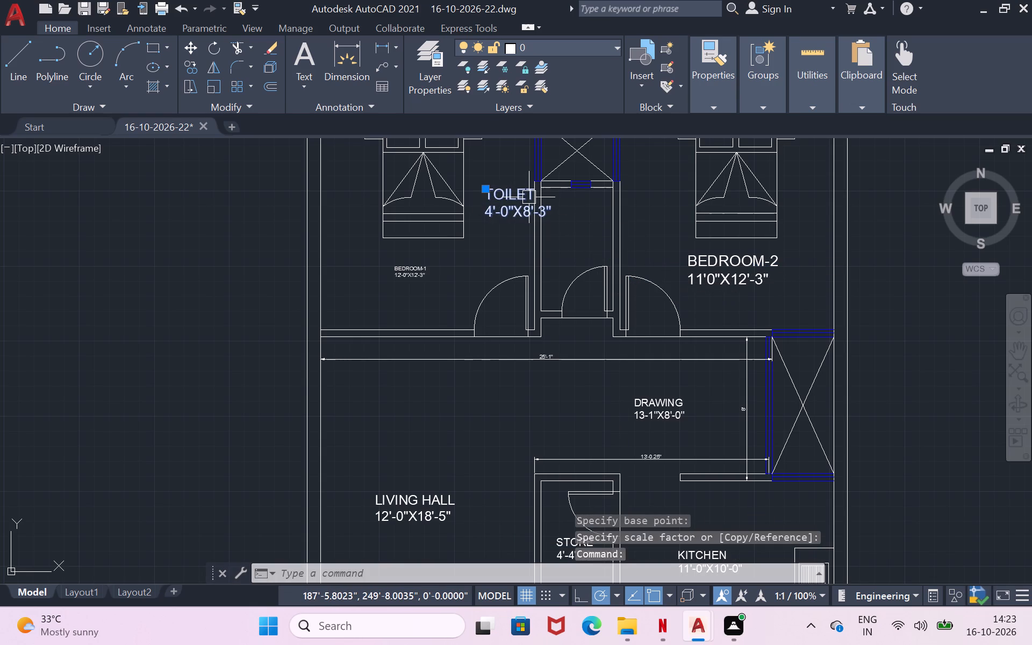
{"action": "key", "text": "m"}
{"action": "key", "text": "Return"}
{"action": "left_click", "coordinate": [529, 197]}
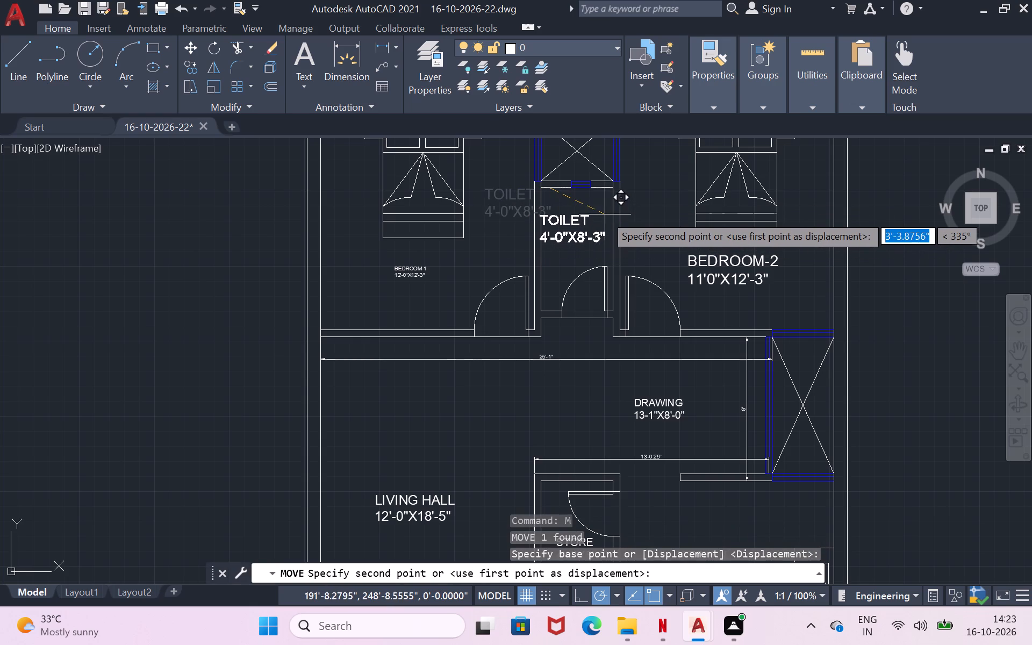
{"action": "left_click", "coordinate": [611, 212]}
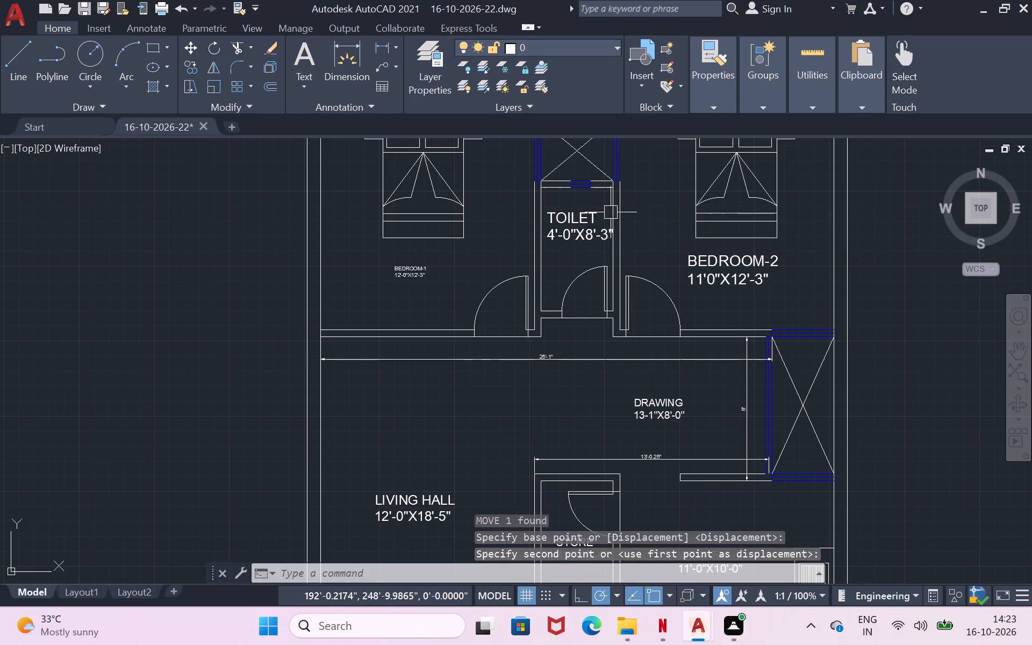
Scale the BEDROOM-1 label up freehand to about 2.8 times its size.
{"action": "left_click", "coordinate": [406, 276]}
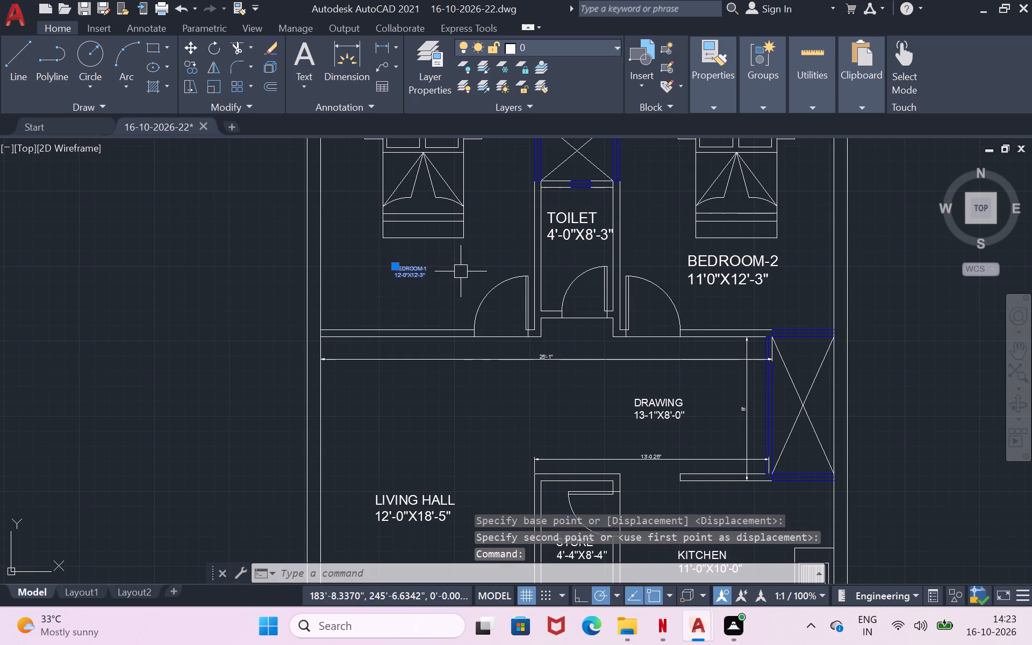
{"action": "type", "text": "SC"}
{"action": "key", "text": "Return"}
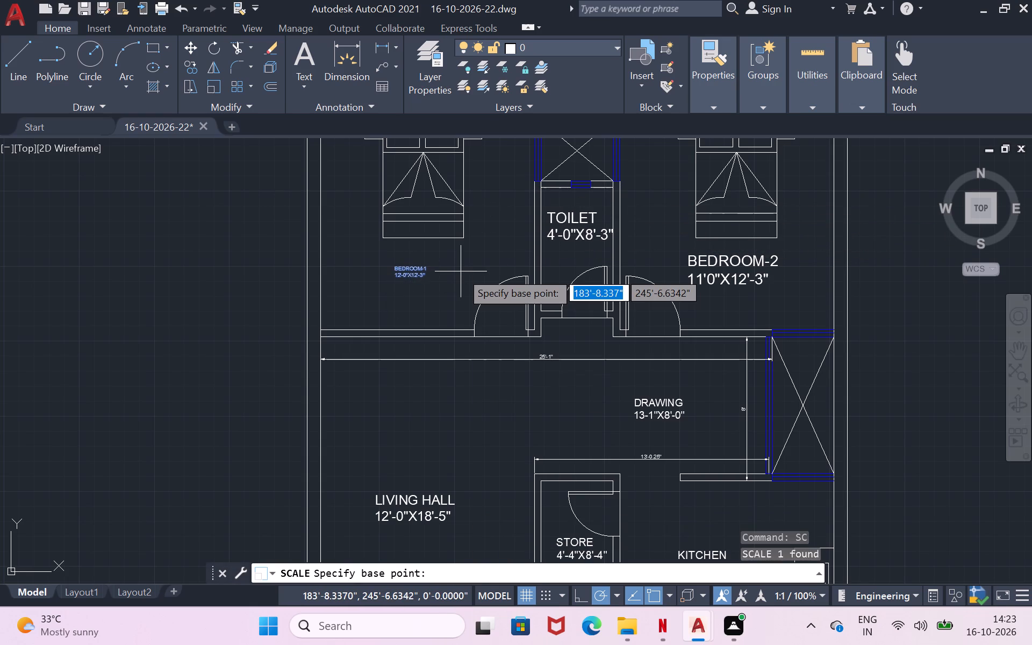
{"action": "left_click", "coordinate": [461, 271]}
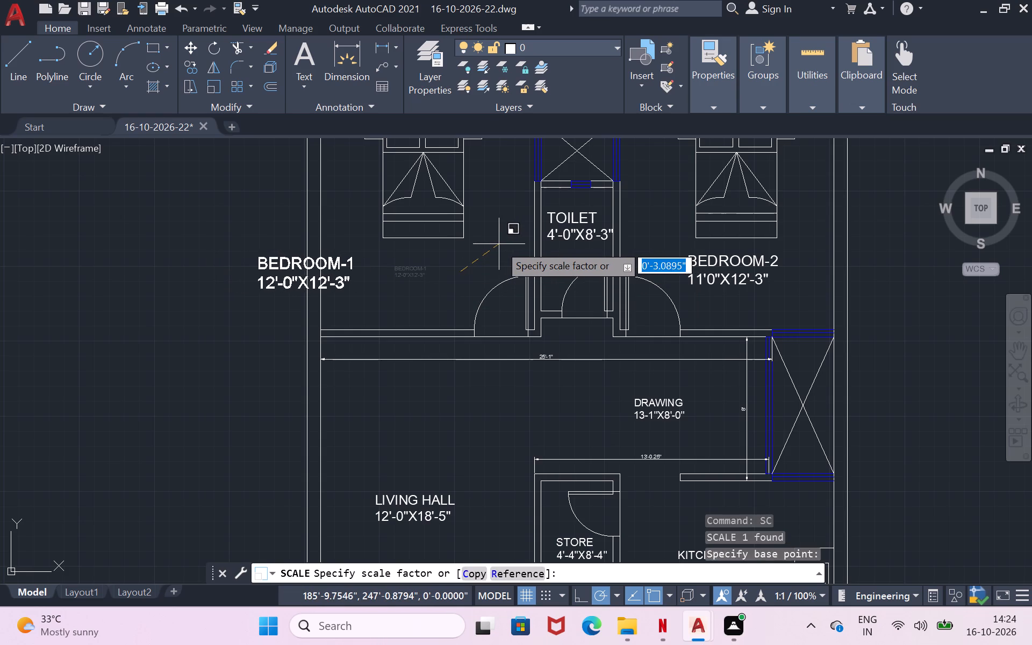
{"action": "left_click", "coordinate": [496, 246]}
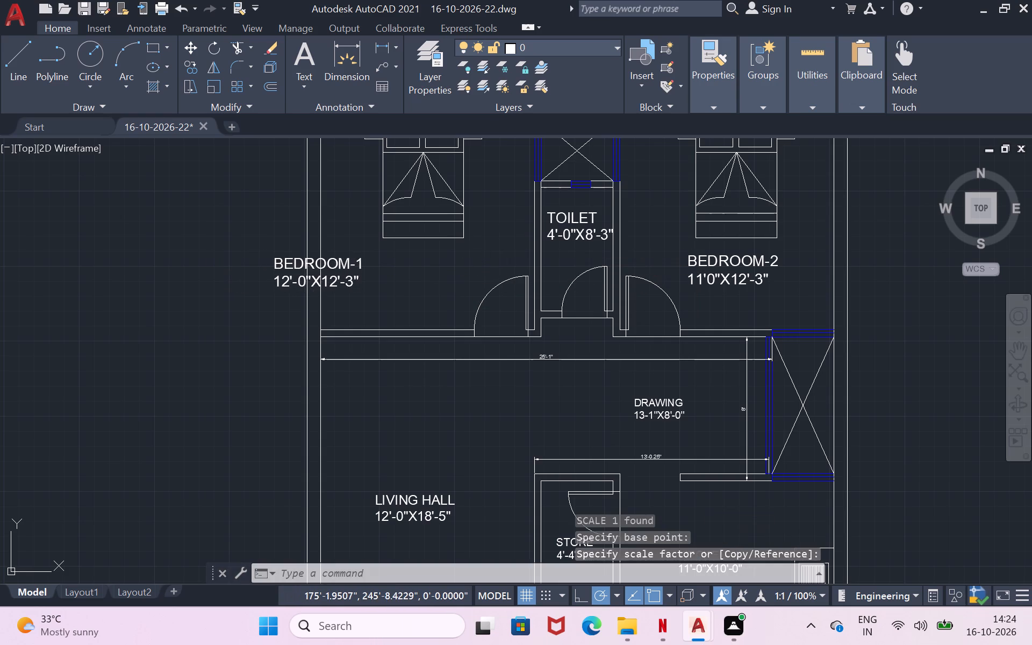
Move the BEDROOM-1 label off the outer wall to the open floor below the bed in its room.
{"action": "left_click", "coordinate": [307, 269]}
{"action": "key", "text": "m"}
{"action": "key", "text": "Return"}
{"action": "left_click", "coordinate": [327, 264]}
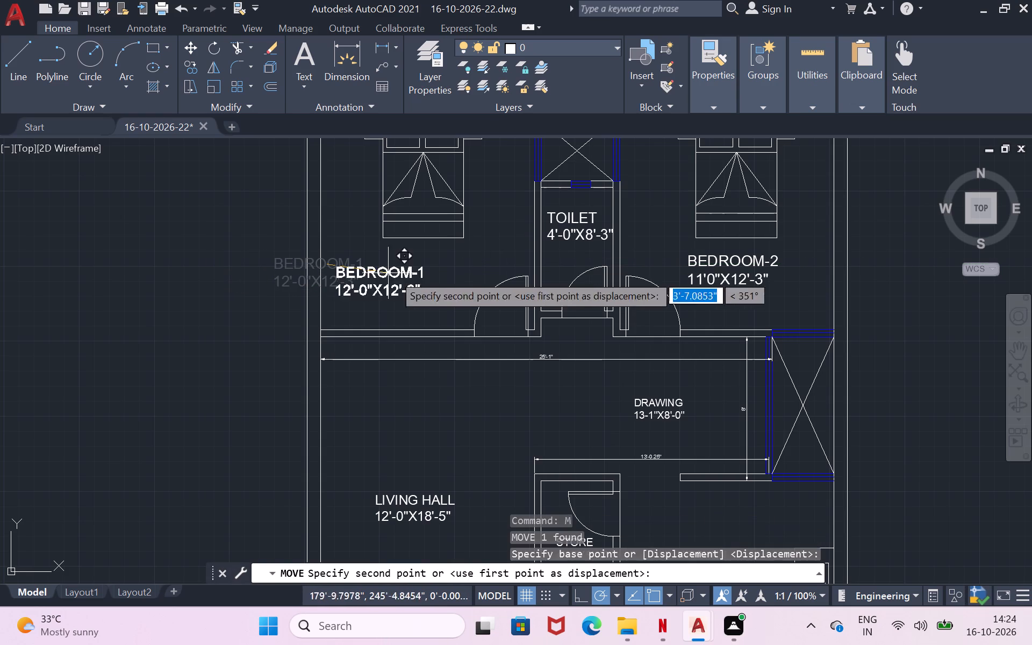
{"action": "left_click", "coordinate": [421, 269]}
Scale the O.T.S label in the crossed shaft above the toilet up freehand to about twice its size.
{"action": "scroll", "coordinate": [425, 267], "scroll_direction": "down", "scroll_amount": 2}
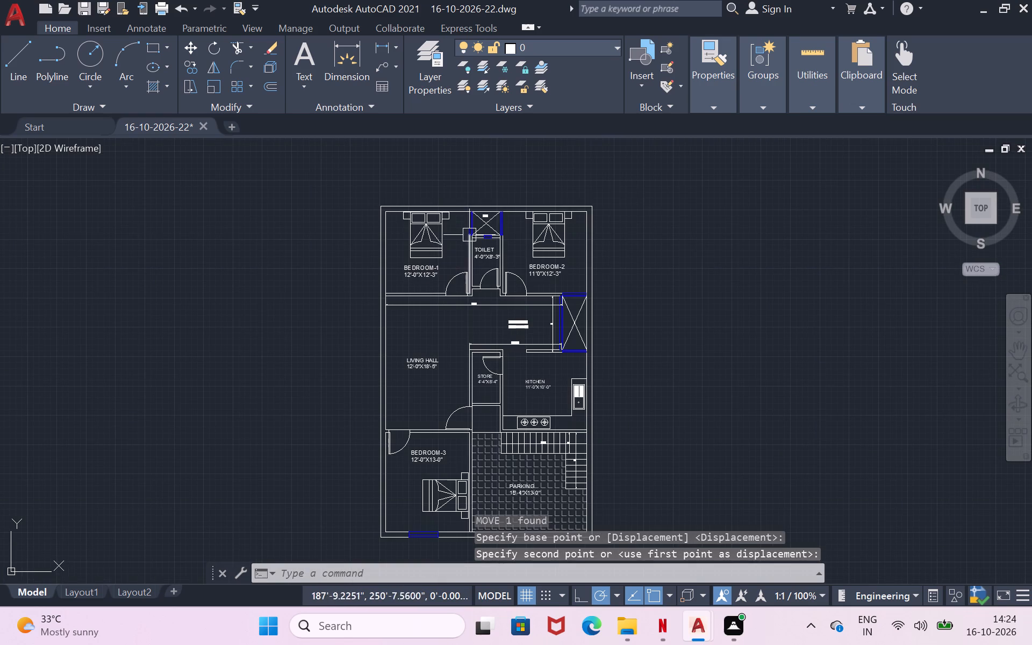
{"action": "scroll", "coordinate": [496, 206], "scroll_direction": "up", "scroll_amount": 4}
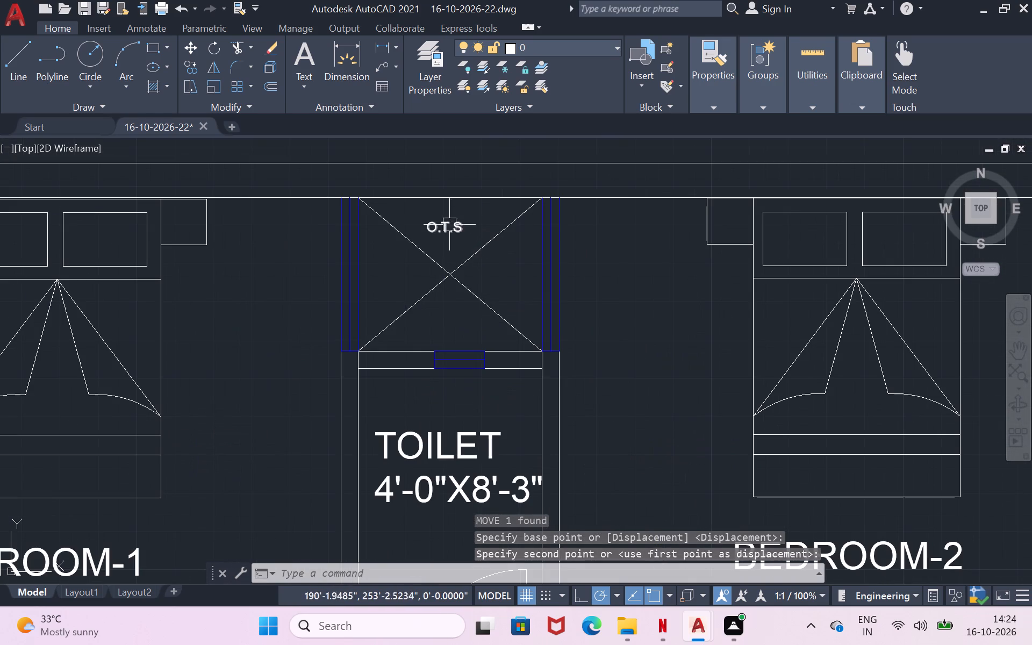
{"action": "left_click", "coordinate": [449, 223]}
{"action": "type", "text": "SC"}
{"action": "key", "text": "Return"}
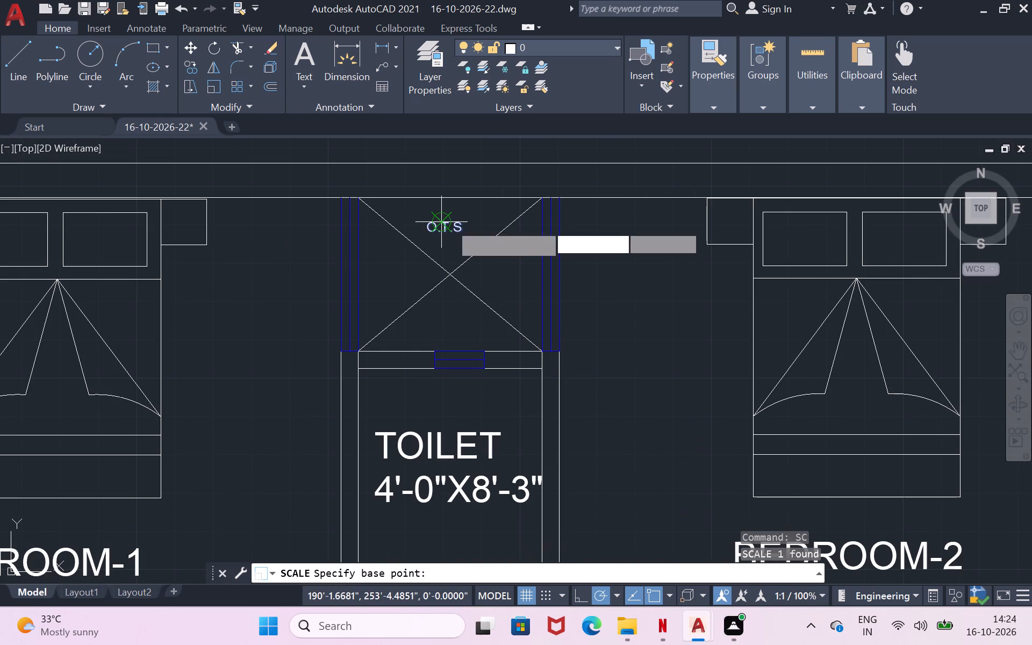
{"action": "left_click", "coordinate": [449, 223]}
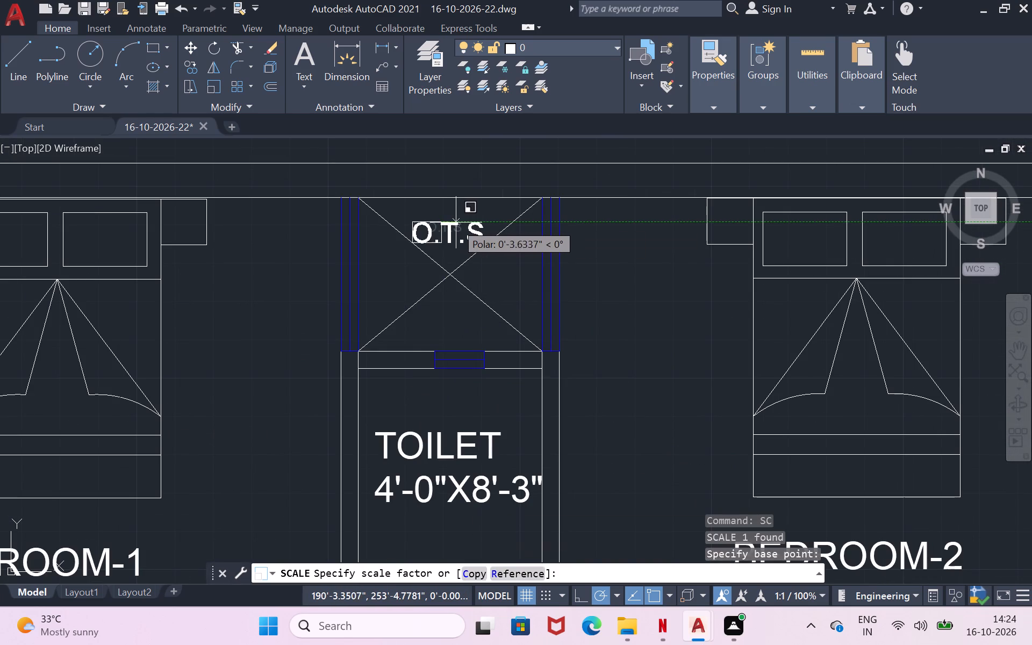
{"action": "left_click", "coordinate": [456, 223]}
Add the multiline text label O.T.S at 2.5" height in the upper part of the crossed shaft beside the DRAWING room.
{"action": "scroll", "coordinate": [508, 284], "scroll_direction": "down", "scroll_amount": 3}
{"action": "scroll", "coordinate": [594, 381], "scroll_direction": "down", "scroll_amount": 2}
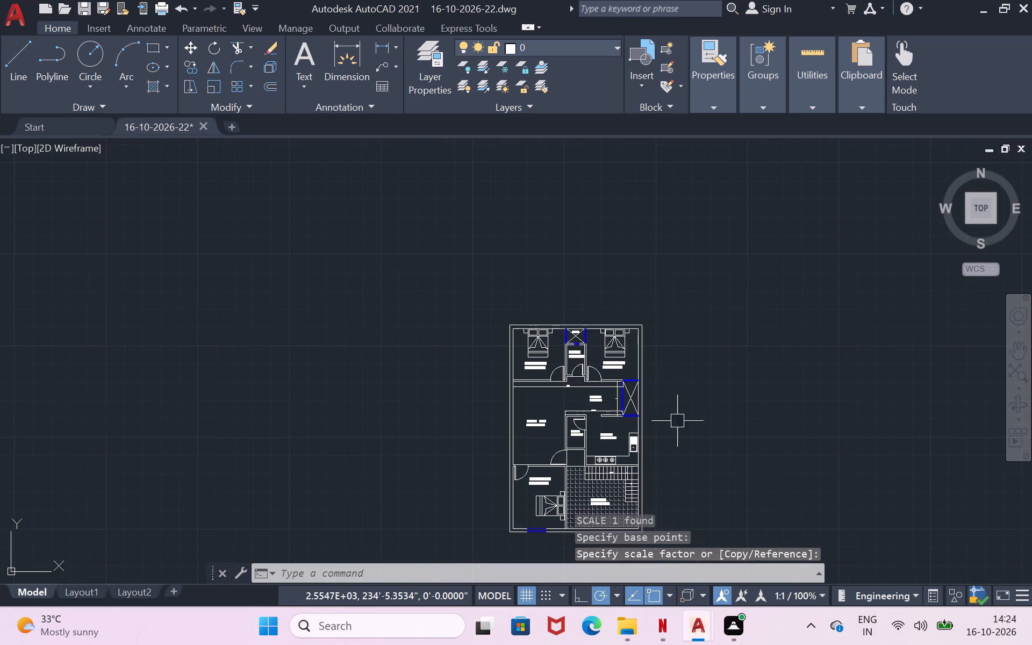
{"action": "scroll", "coordinate": [657, 553], "scroll_direction": "up", "scroll_amount": 1}
{"action": "scroll", "coordinate": [531, 540], "scroll_direction": "up", "scroll_amount": 2}
{"action": "scroll", "coordinate": [795, 396], "scroll_direction": "down", "scroll_amount": 1}
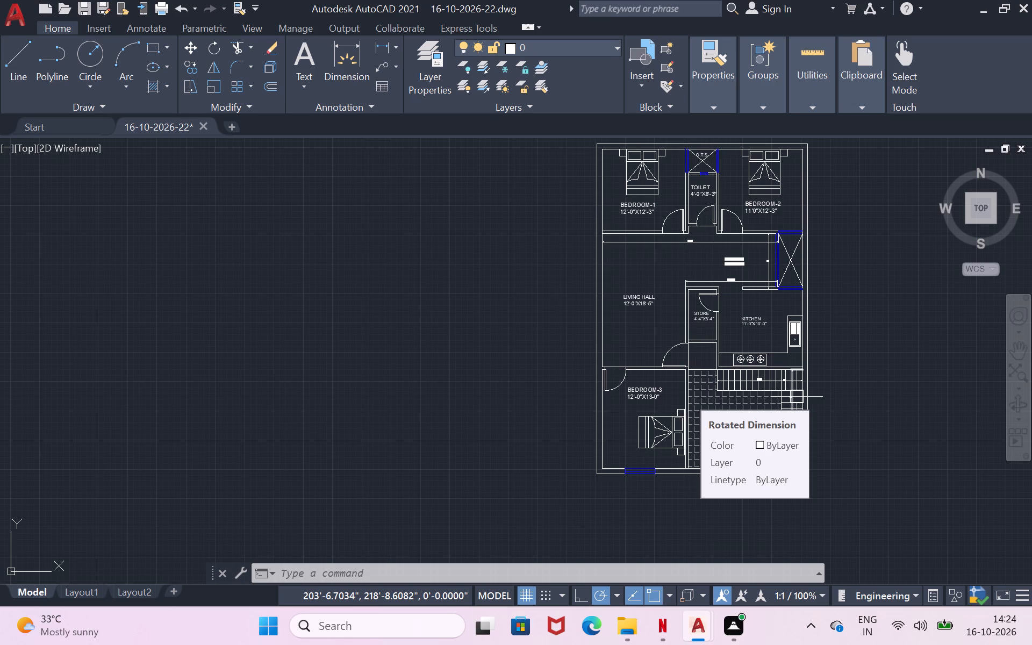
{"action": "scroll", "coordinate": [806, 266], "scroll_direction": "up", "scroll_amount": 3}
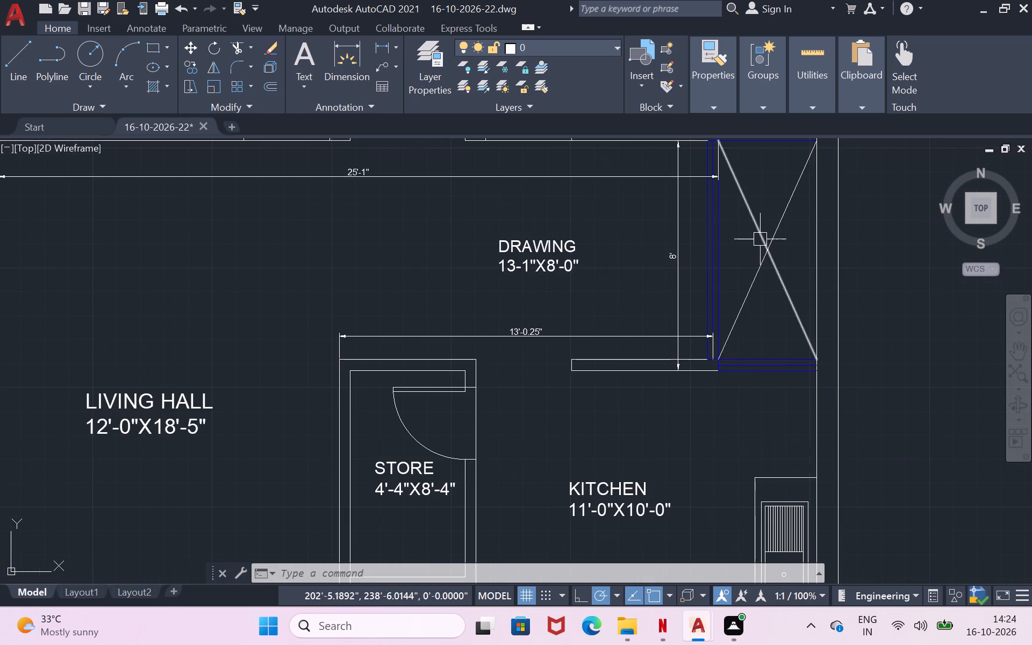
{"action": "key", "text": "t"}
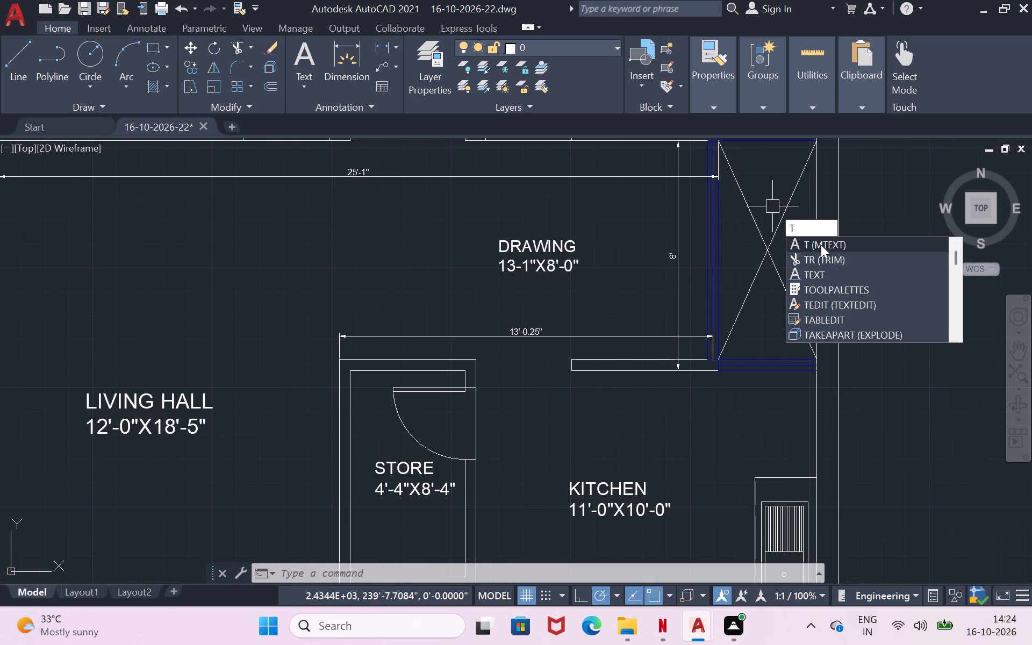
{"action": "left_click", "coordinate": [822, 245]}
{"action": "left_click", "coordinate": [757, 165]}
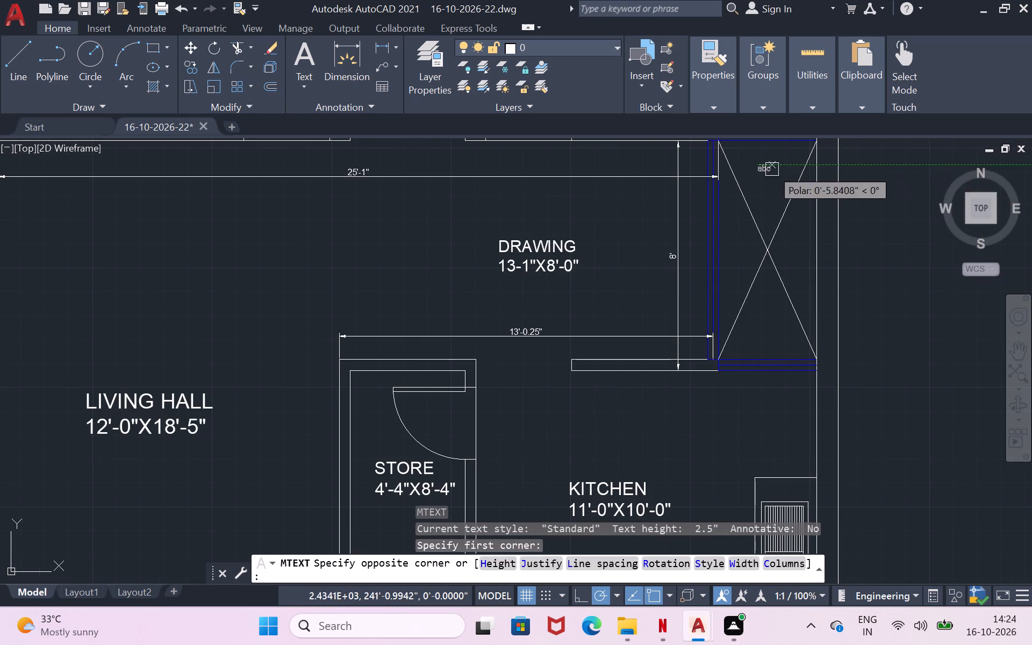
{"action": "left_click", "coordinate": [793, 181]}
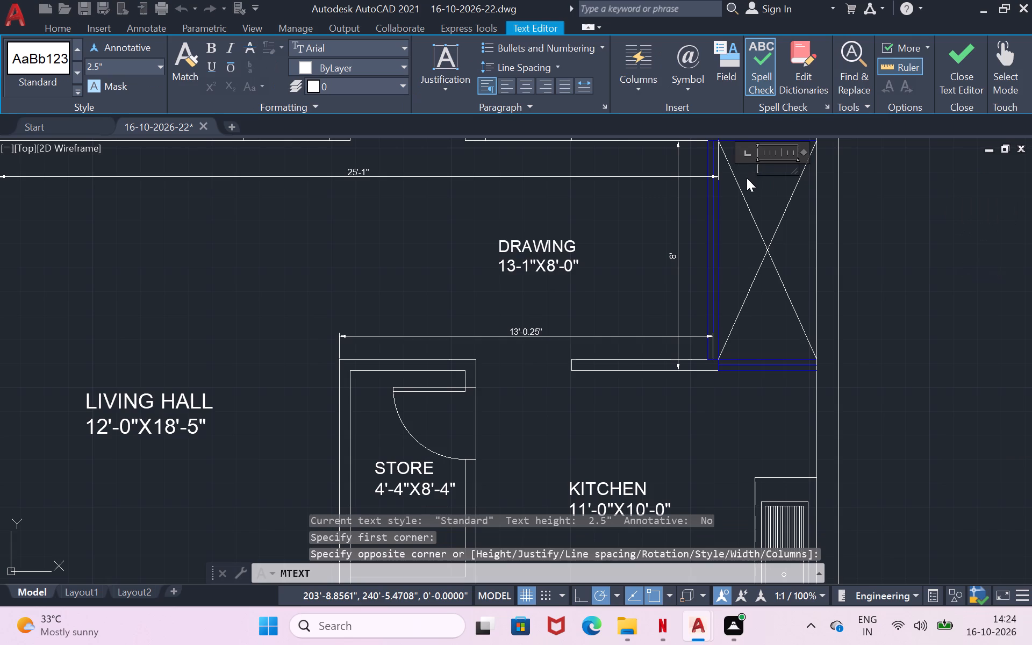
{"action": "type", "text": "O.T.S"}
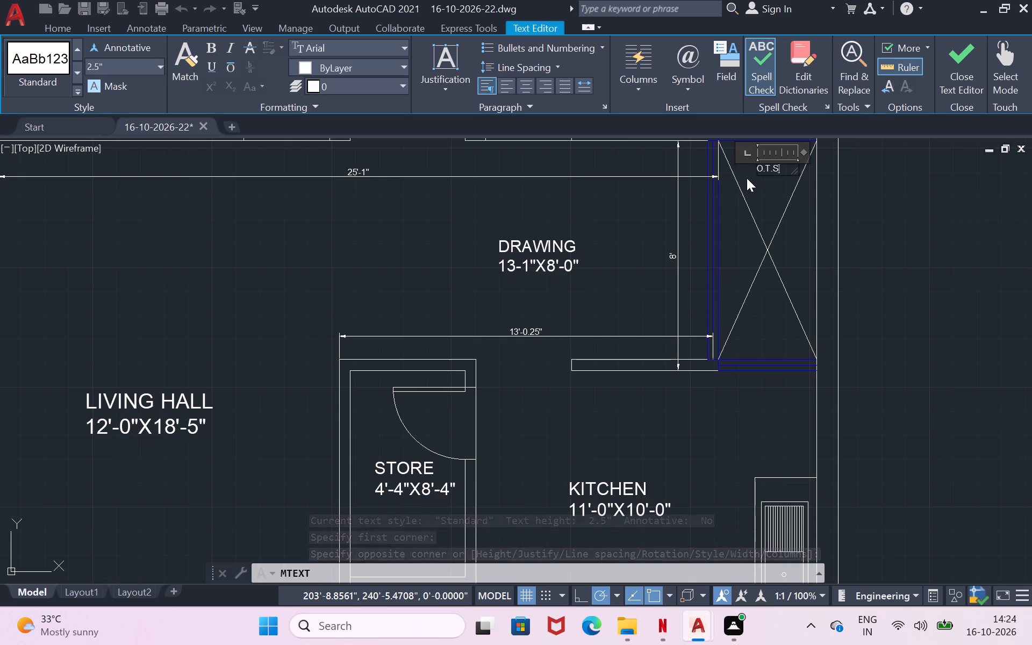
{"action": "key", "text": "Return"}
{"action": "key", "text": "Return"}
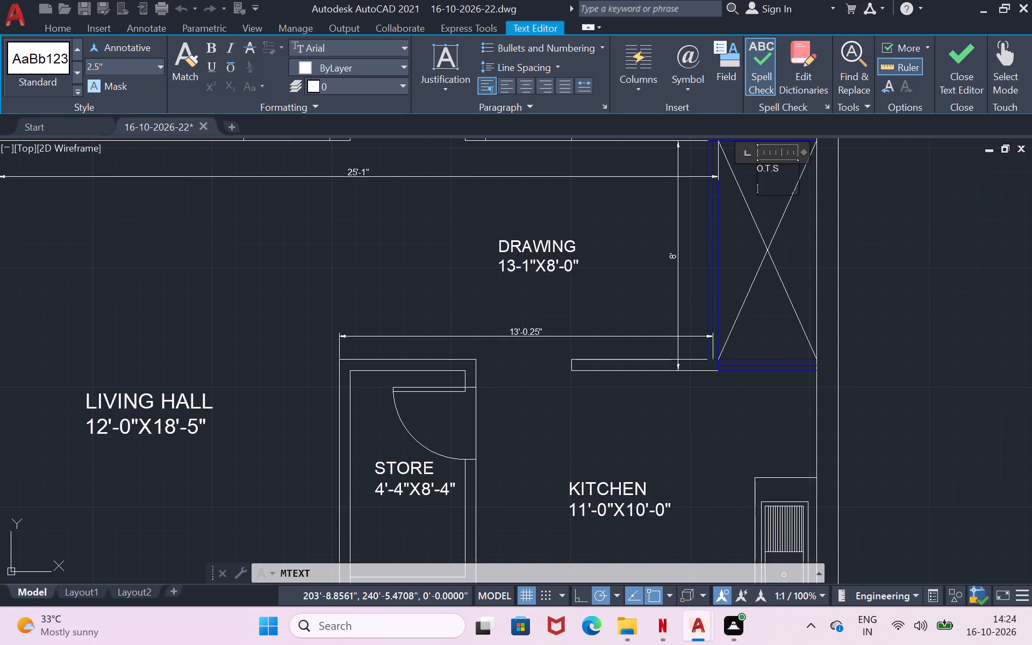
{"action": "key", "text": "space"}
{"action": "left_click", "coordinate": [763, 195]}
{"action": "left_click", "coordinate": [763, 195]}
{"action": "right_click", "coordinate": [763, 195]}
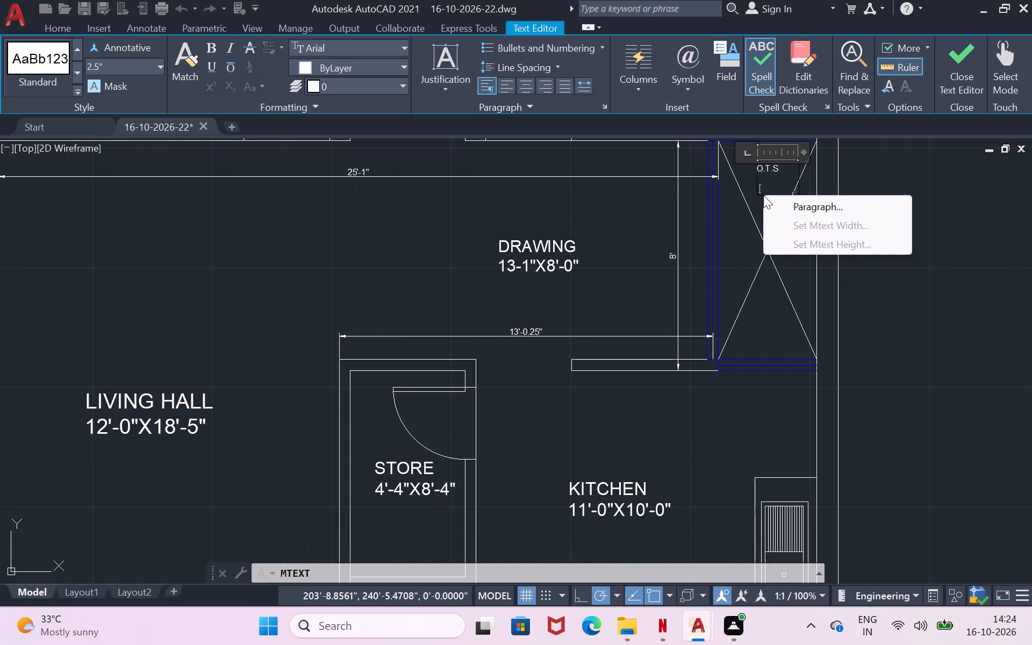
{"action": "left_click", "coordinate": [763, 195]}
{"action": "left_click", "coordinate": [743, 195]}
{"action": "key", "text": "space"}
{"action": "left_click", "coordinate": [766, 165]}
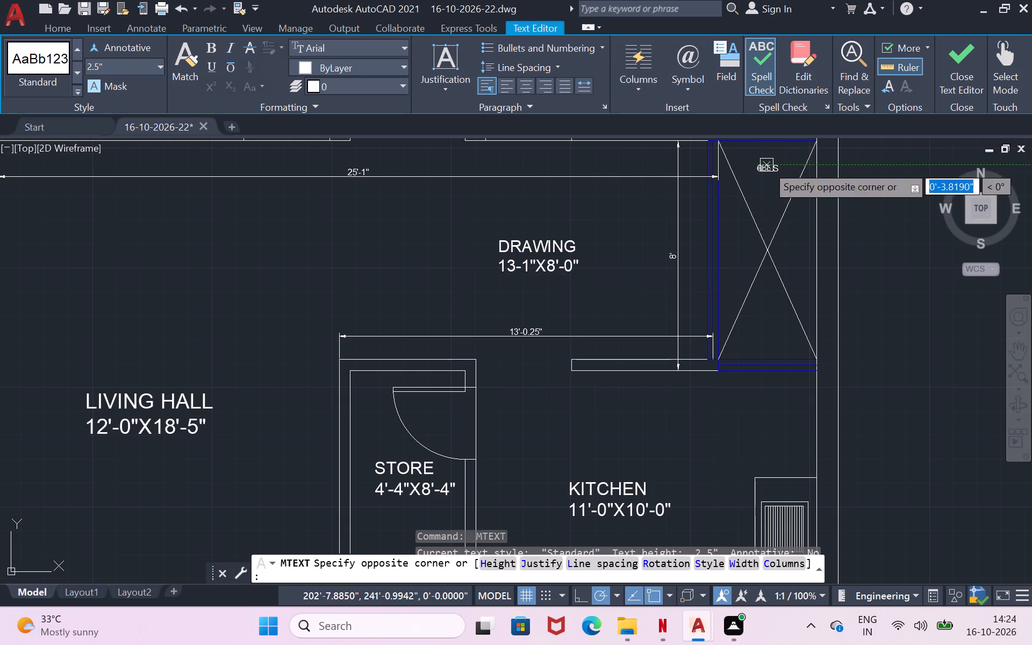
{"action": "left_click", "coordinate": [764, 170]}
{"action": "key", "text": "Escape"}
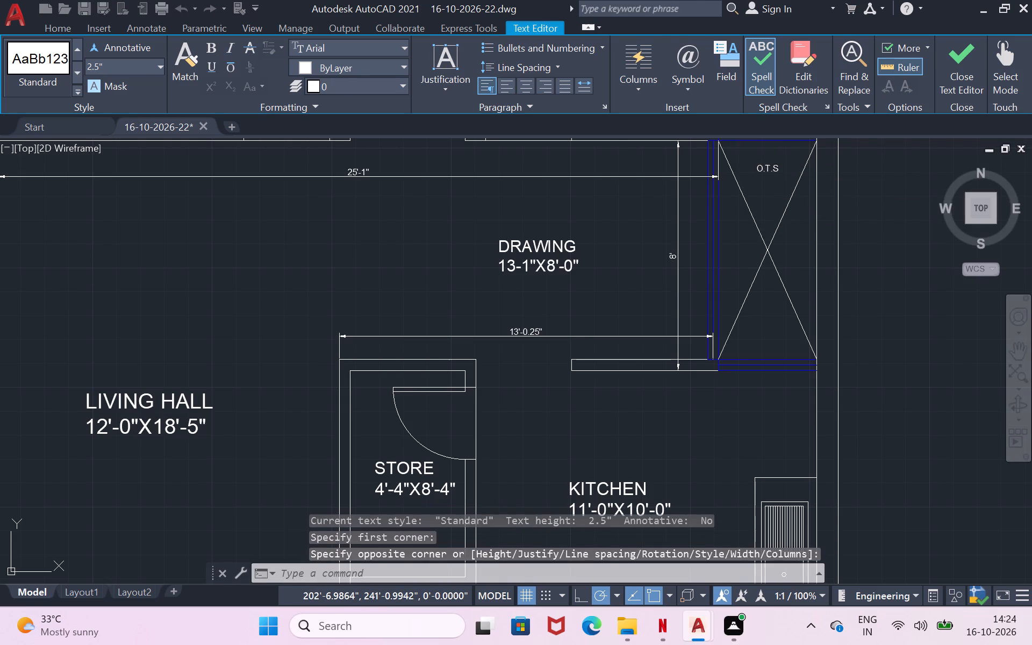
Scale the O.T.S label in the shaft beside the DRAWING room up freehand to about 2.7 times its size.
{"action": "left_click", "coordinate": [765, 169]}
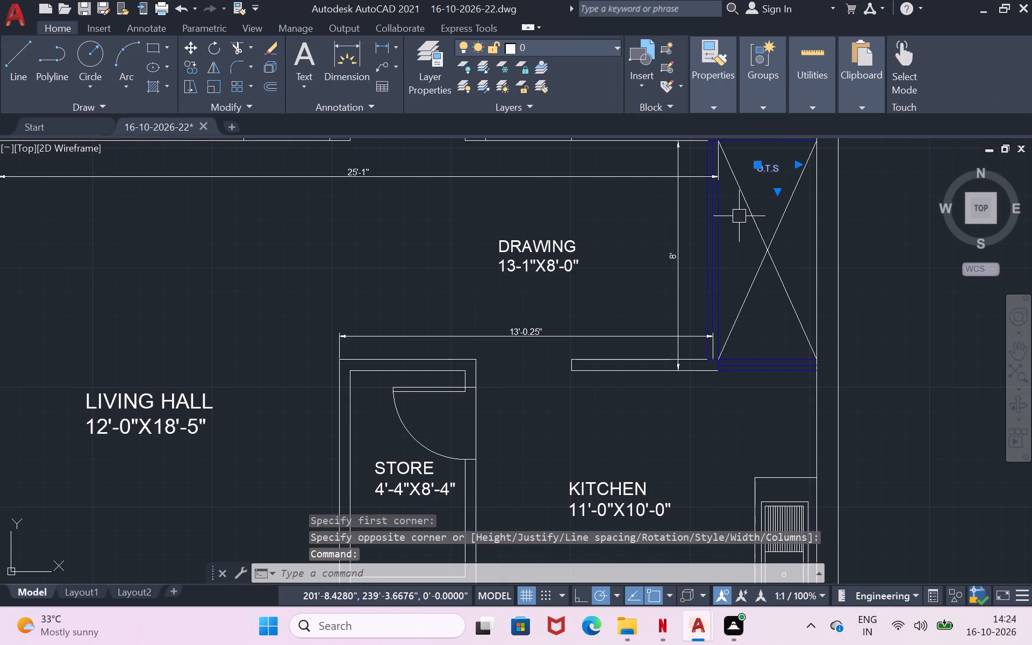
{"action": "type", "text": "SC"}
{"action": "key", "text": "Return"}
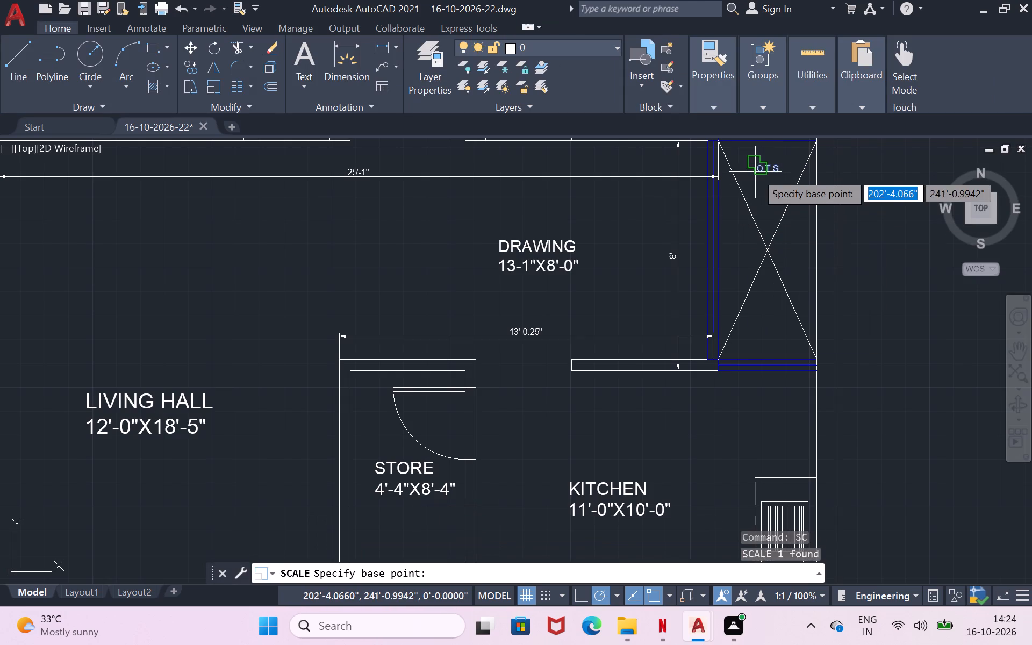
{"action": "left_click", "coordinate": [755, 172]}
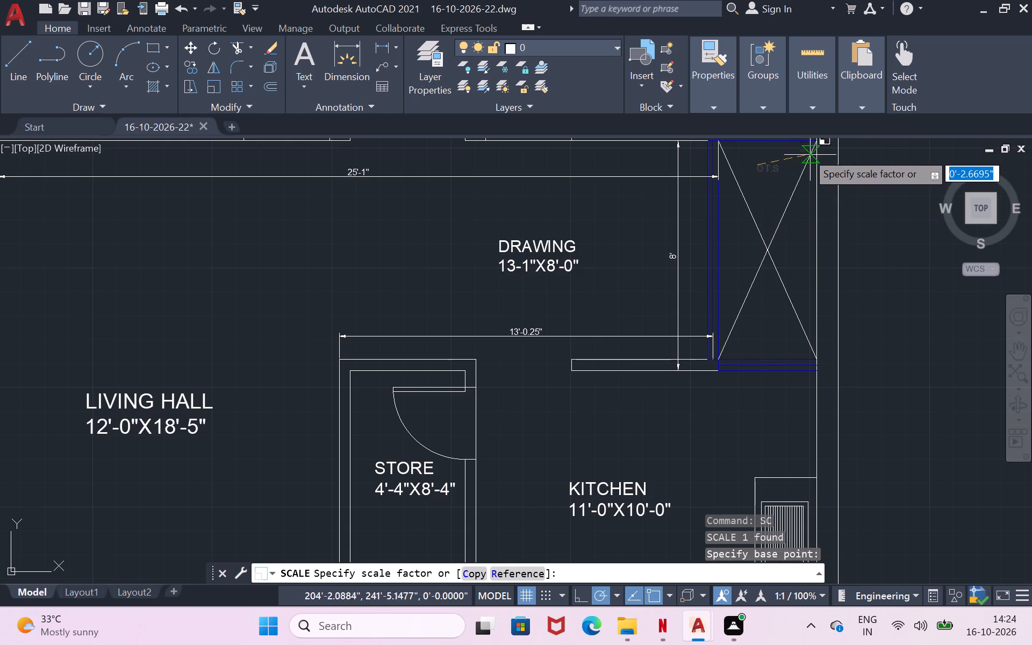
{"action": "left_click", "coordinate": [811, 151]}
Move the enlarged O.T.S label off the shaft's outer wall, centring it between the diagonals at the shaft's upper end.
{"action": "left_click", "coordinate": [789, 169]}
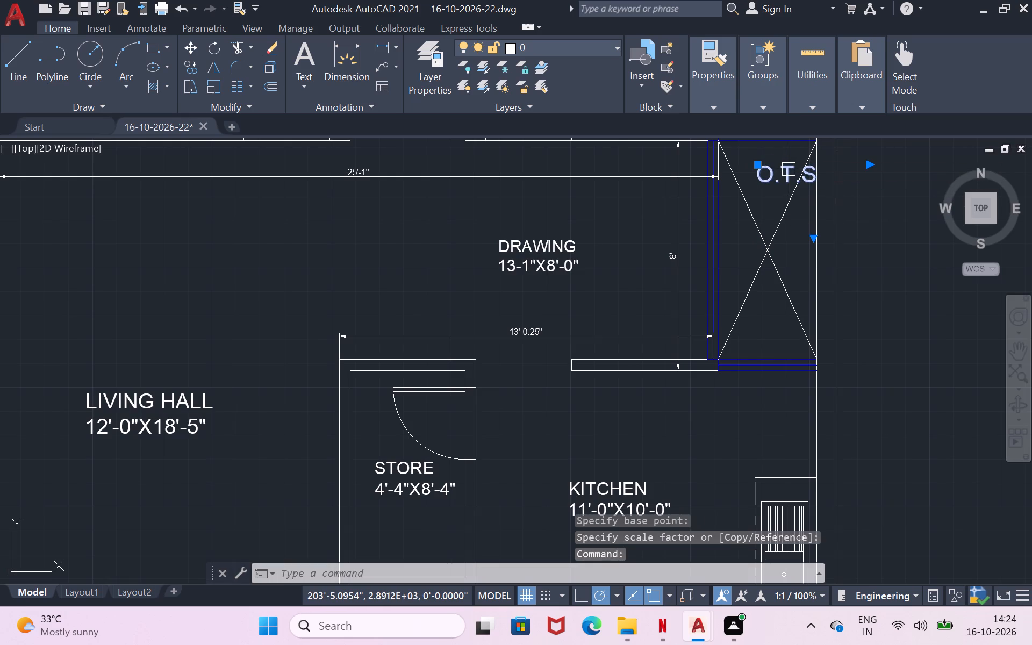
{"action": "key", "text": "m"}
{"action": "key", "text": "Return"}
{"action": "left_click", "coordinate": [789, 169]}
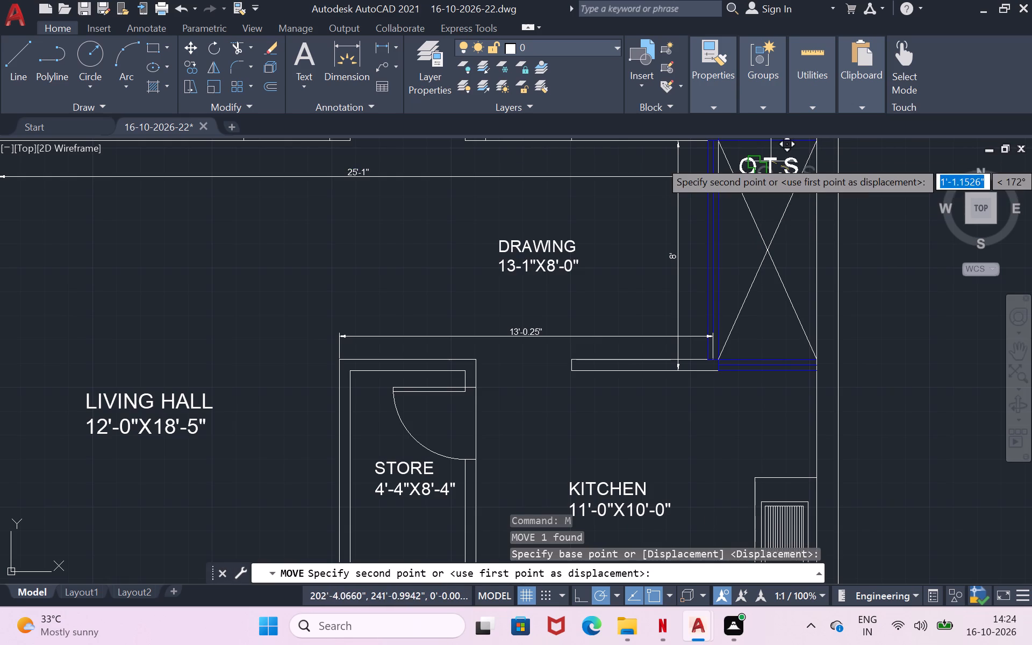
{"action": "left_click", "coordinate": [771, 155]}
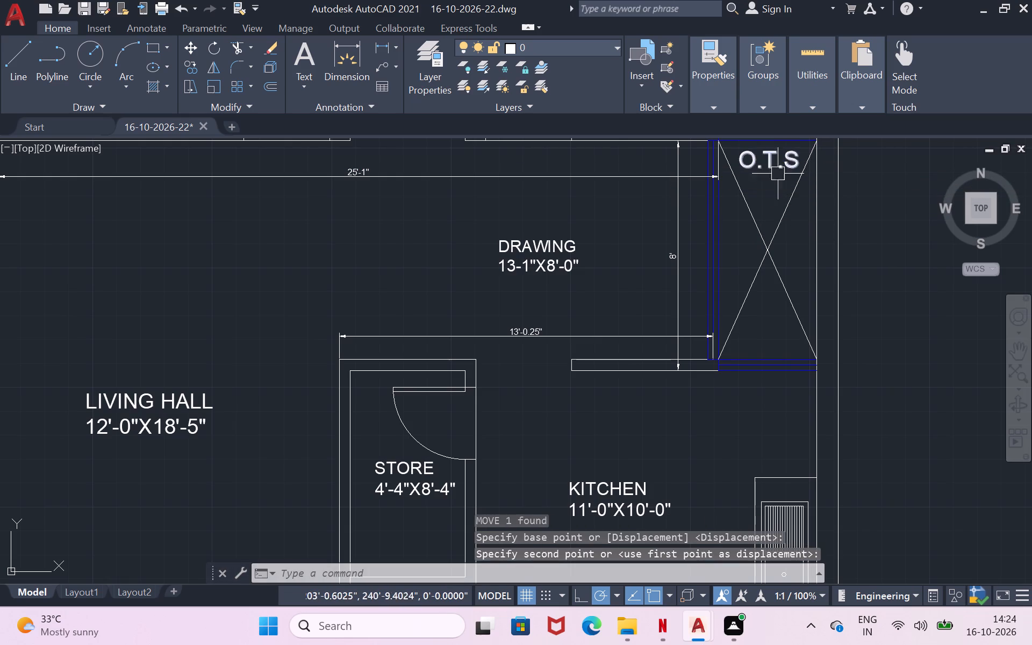
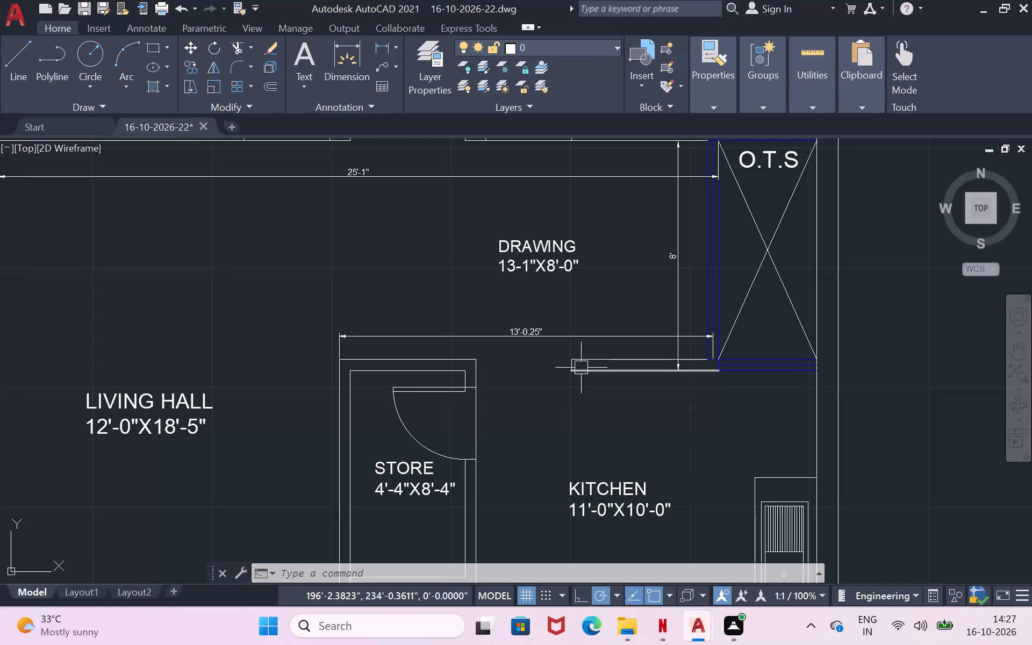
Open a wide multiline text box at 2.5" height below the plan's bottom wall, from under BEDROOM-3 to past the PARKING side.
{"action": "scroll", "coordinate": [760, 269], "scroll_direction": "down", "scroll_amount": 1}
{"action": "scroll", "coordinate": [724, 357], "scroll_direction": "down", "scroll_amount": 2}
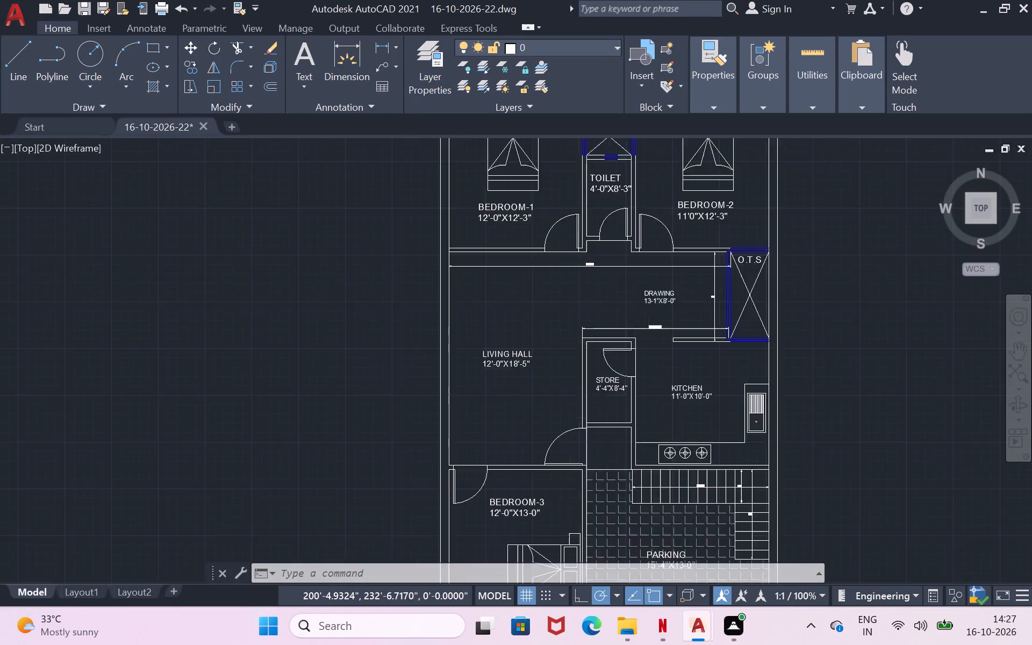
{"action": "scroll", "coordinate": [712, 383], "scroll_direction": "down", "scroll_amount": 1}
{"action": "scroll", "coordinate": [658, 445], "scroll_direction": "up", "scroll_amount": 1}
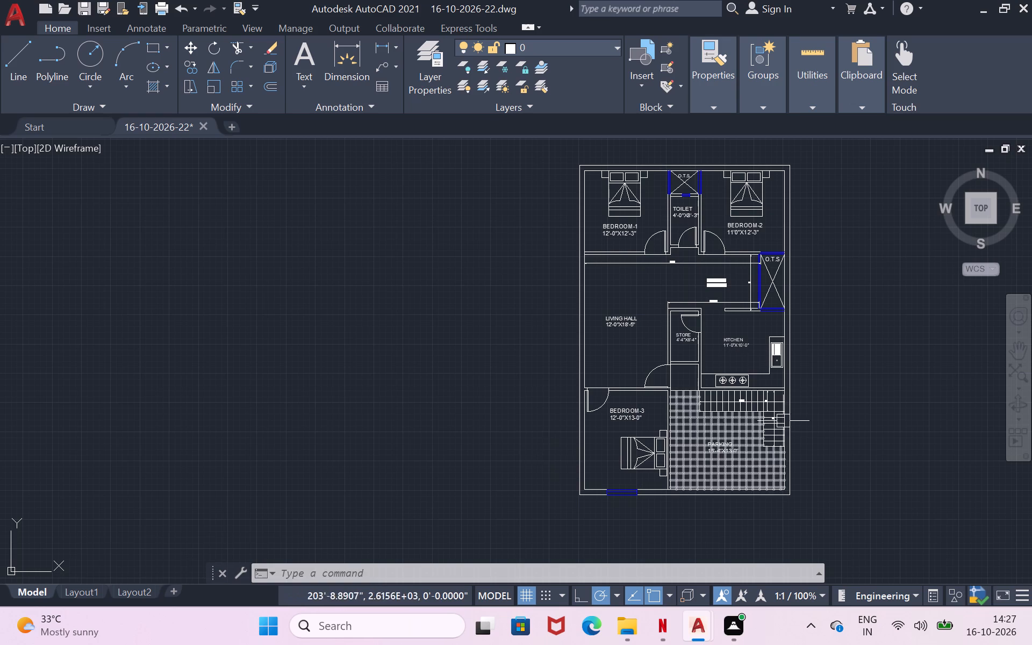
{"action": "scroll", "coordinate": [859, 352], "scroll_direction": "up", "scroll_amount": 1}
{"action": "scroll", "coordinate": [841, 411], "scroll_direction": "down", "scroll_amount": 2}
{"action": "scroll", "coordinate": [812, 521], "scroll_direction": "up", "scroll_amount": 1}
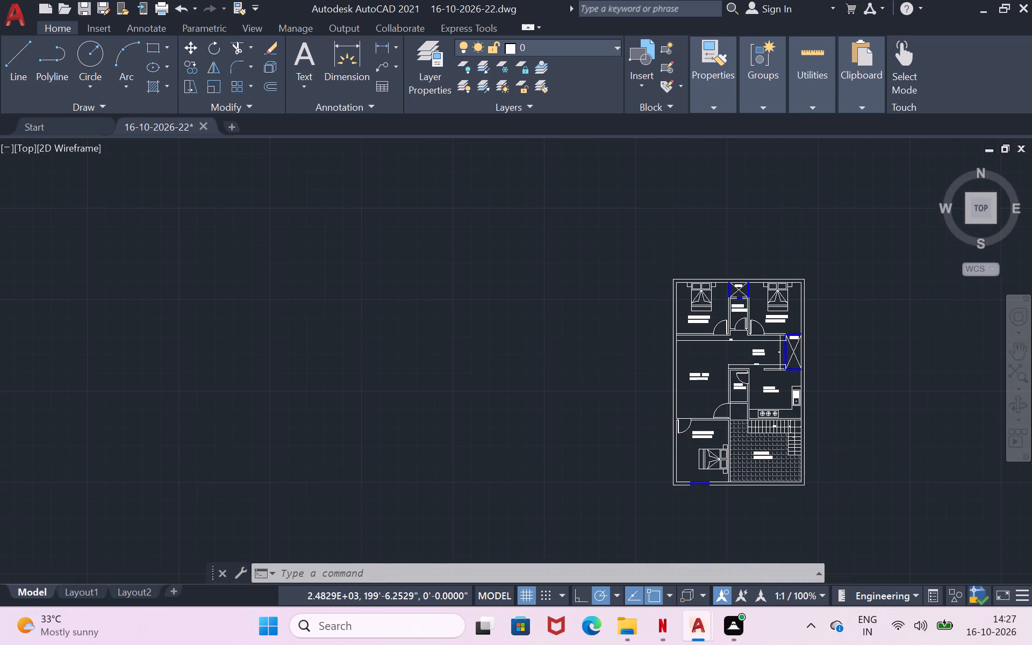
{"action": "scroll", "coordinate": [812, 521], "scroll_direction": "up", "scroll_amount": 1}
{"action": "key", "text": "t"}
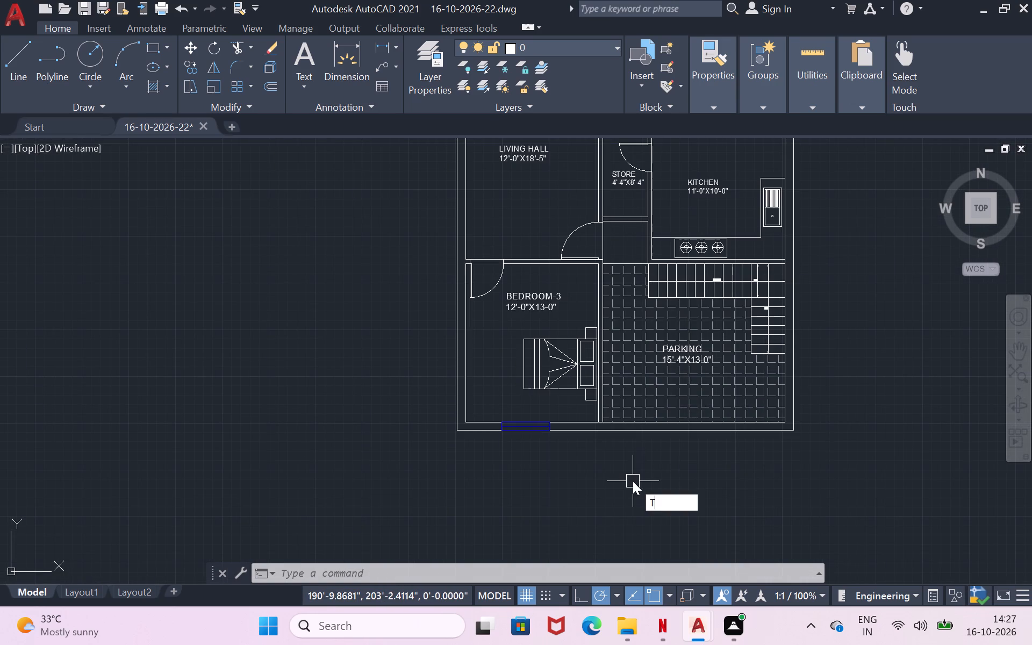
{"action": "key", "text": "Return"}
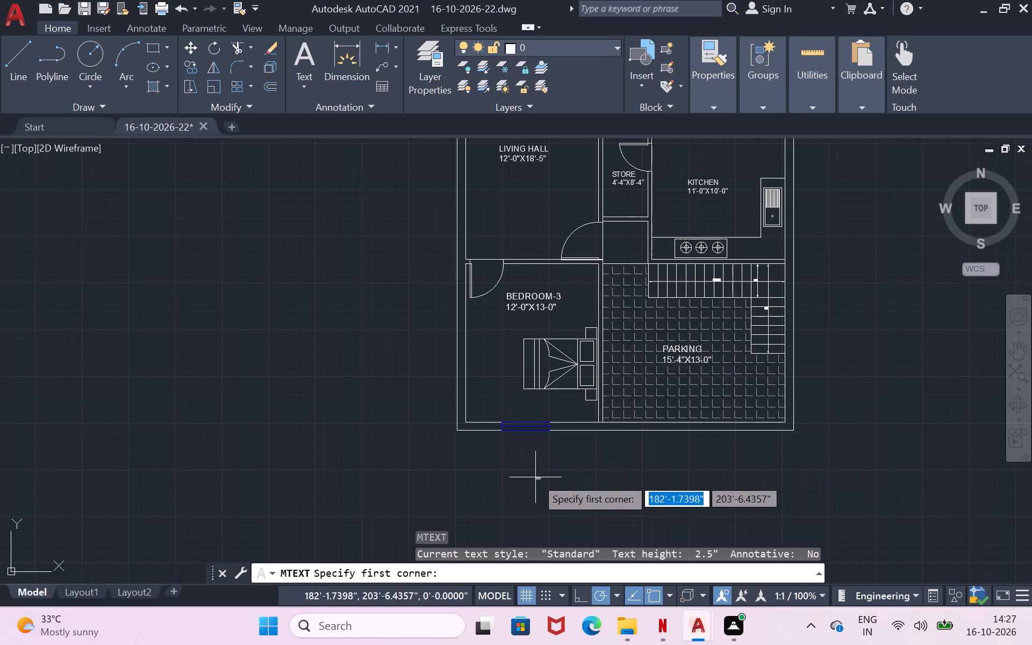
{"action": "left_click", "coordinate": [503, 469]}
{"action": "left_click", "coordinate": [859, 509]}
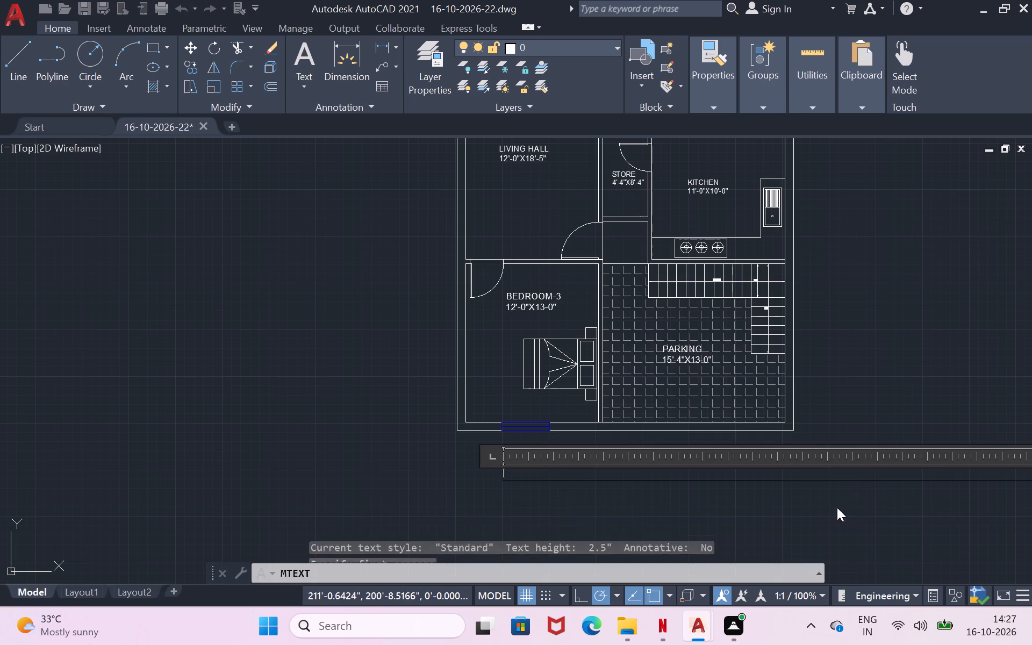
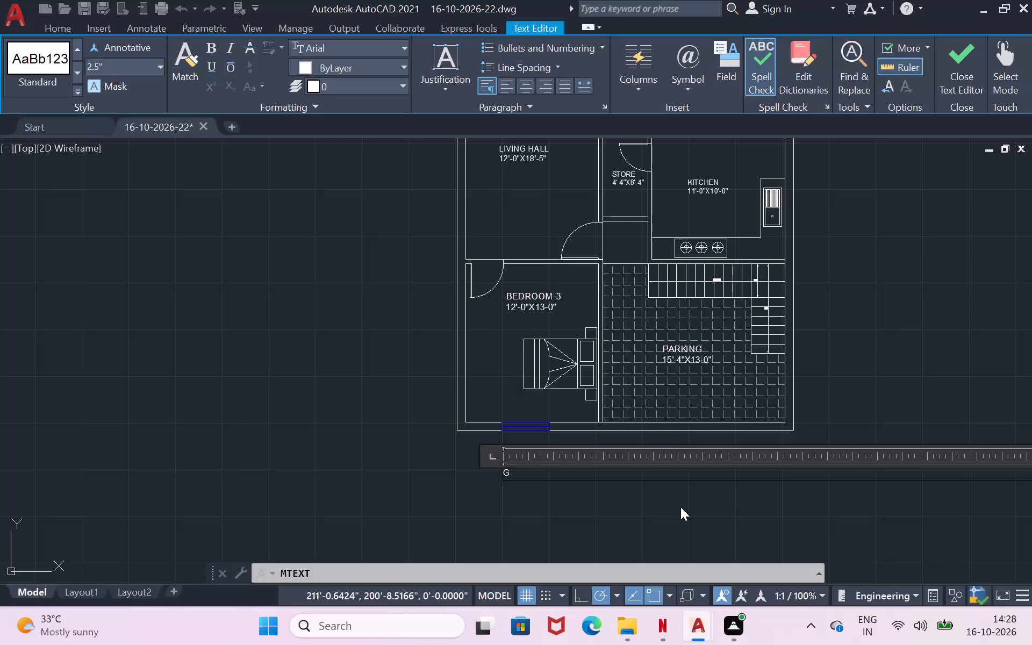
Complete the title text as GROUND FLOOR PLAN beneath the plan and close the text.
{"action": "type", "text": "ROUND F"}
{"action": "type", "text": "LOOR"}
{"action": "key", "text": "space"}
{"action": "type", "text": "PLAN"}
{"action": "left_click", "coordinate": [680, 507]}
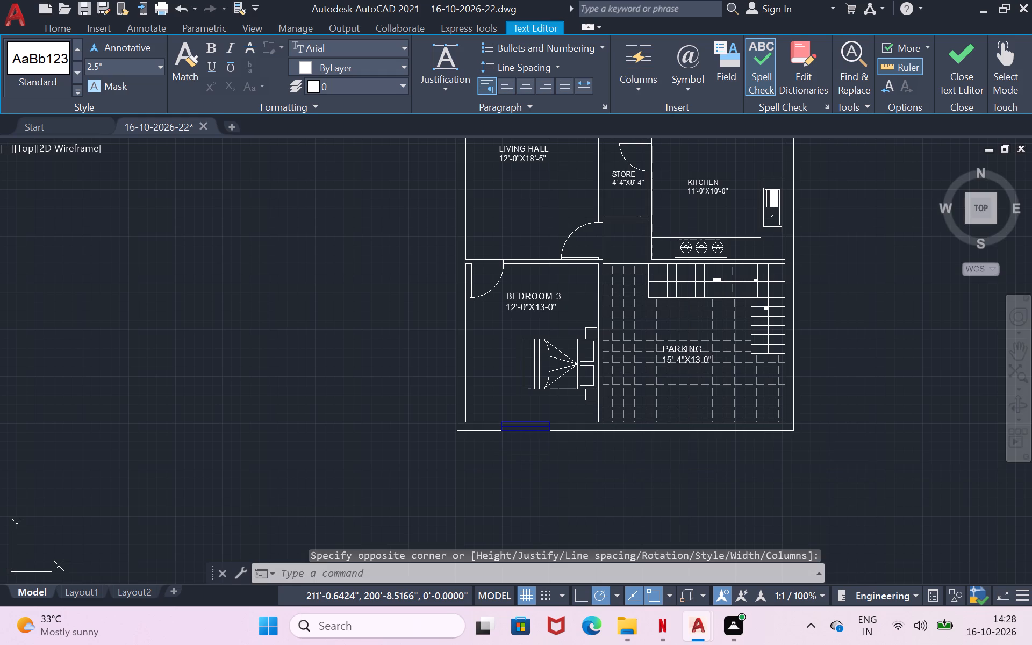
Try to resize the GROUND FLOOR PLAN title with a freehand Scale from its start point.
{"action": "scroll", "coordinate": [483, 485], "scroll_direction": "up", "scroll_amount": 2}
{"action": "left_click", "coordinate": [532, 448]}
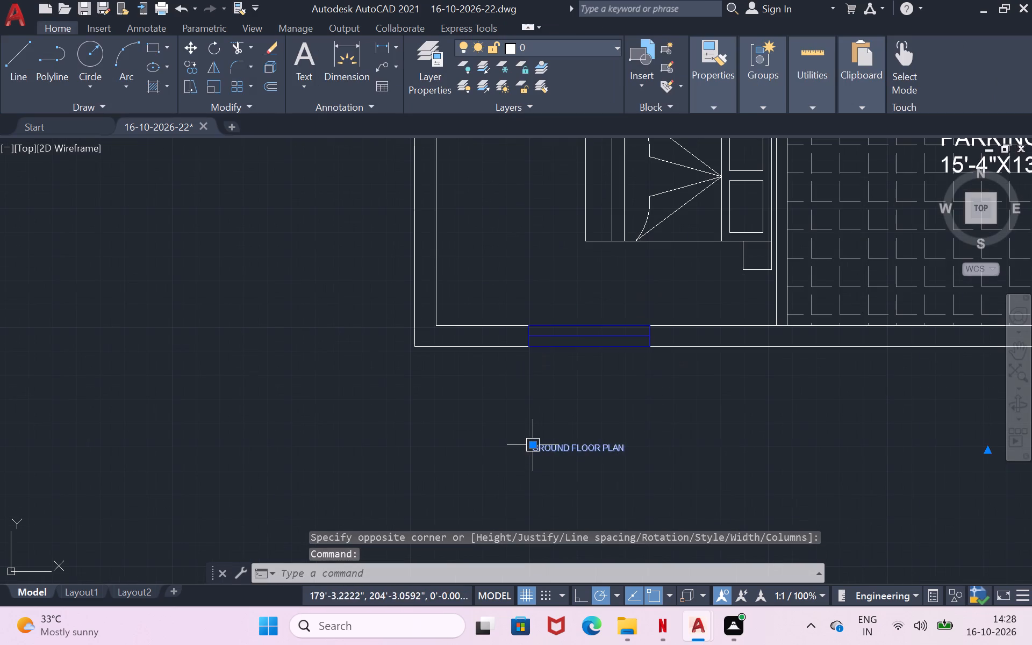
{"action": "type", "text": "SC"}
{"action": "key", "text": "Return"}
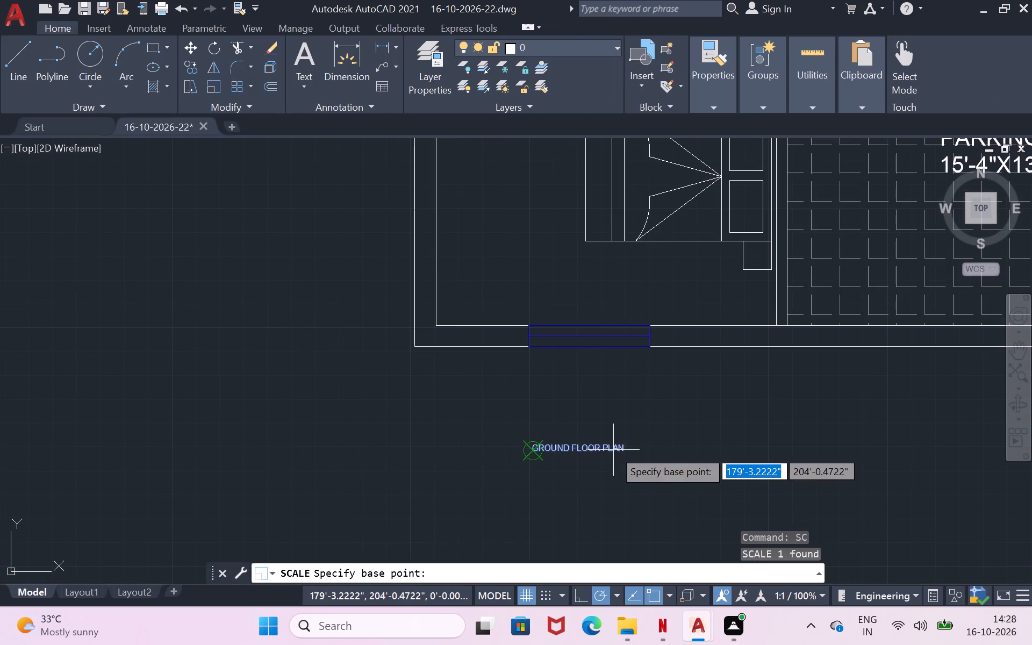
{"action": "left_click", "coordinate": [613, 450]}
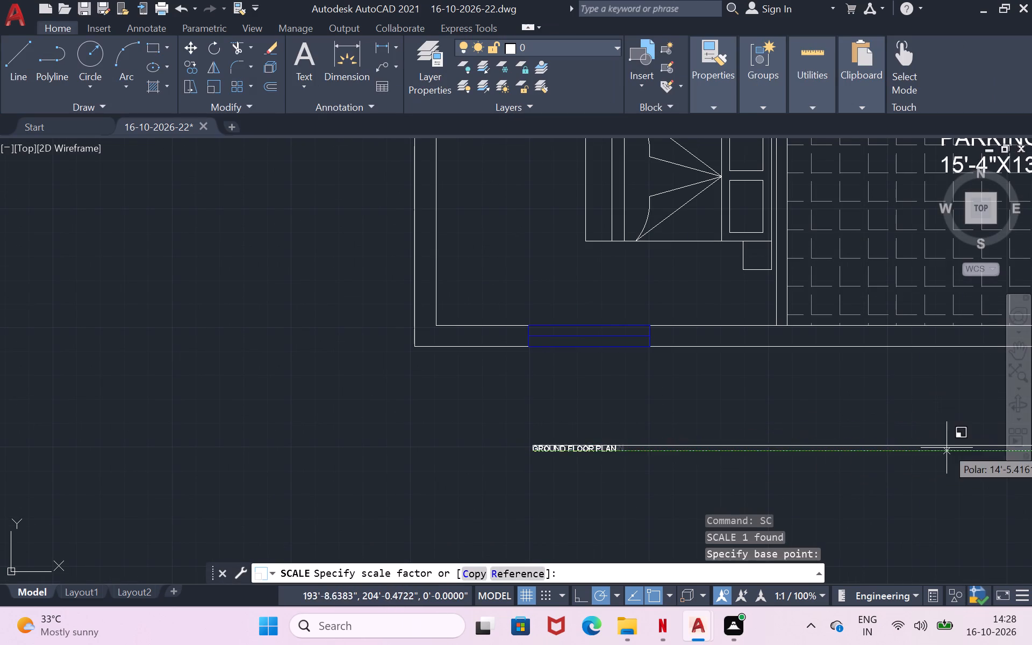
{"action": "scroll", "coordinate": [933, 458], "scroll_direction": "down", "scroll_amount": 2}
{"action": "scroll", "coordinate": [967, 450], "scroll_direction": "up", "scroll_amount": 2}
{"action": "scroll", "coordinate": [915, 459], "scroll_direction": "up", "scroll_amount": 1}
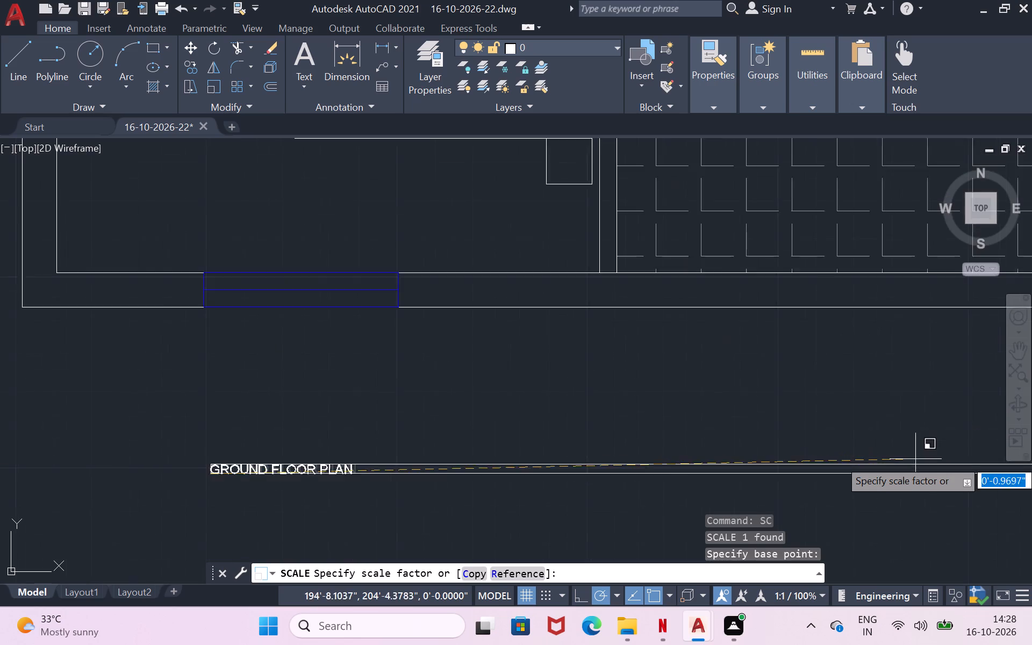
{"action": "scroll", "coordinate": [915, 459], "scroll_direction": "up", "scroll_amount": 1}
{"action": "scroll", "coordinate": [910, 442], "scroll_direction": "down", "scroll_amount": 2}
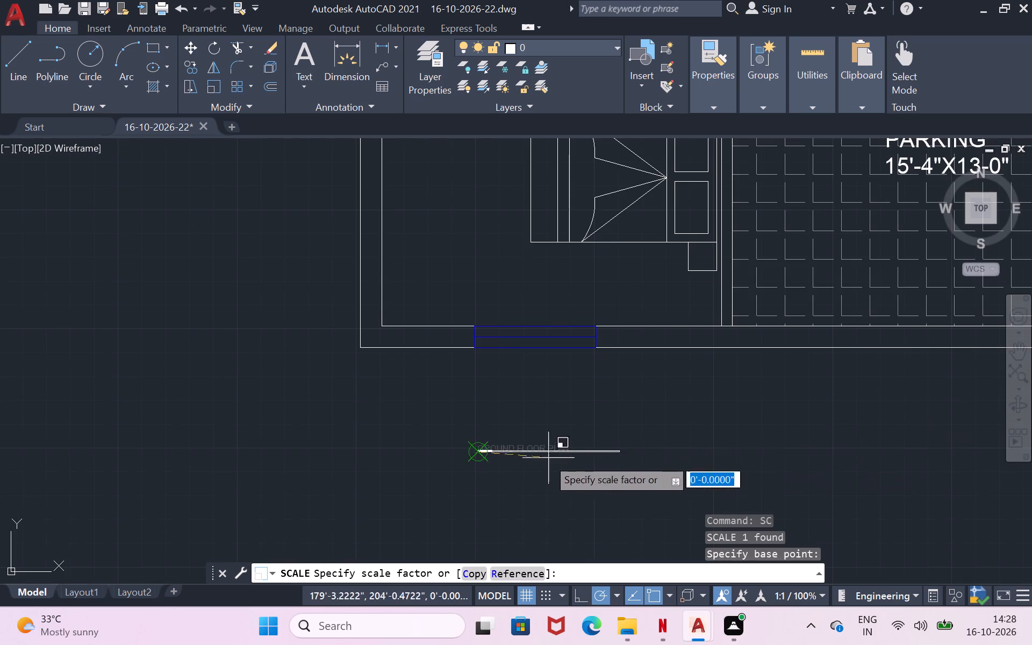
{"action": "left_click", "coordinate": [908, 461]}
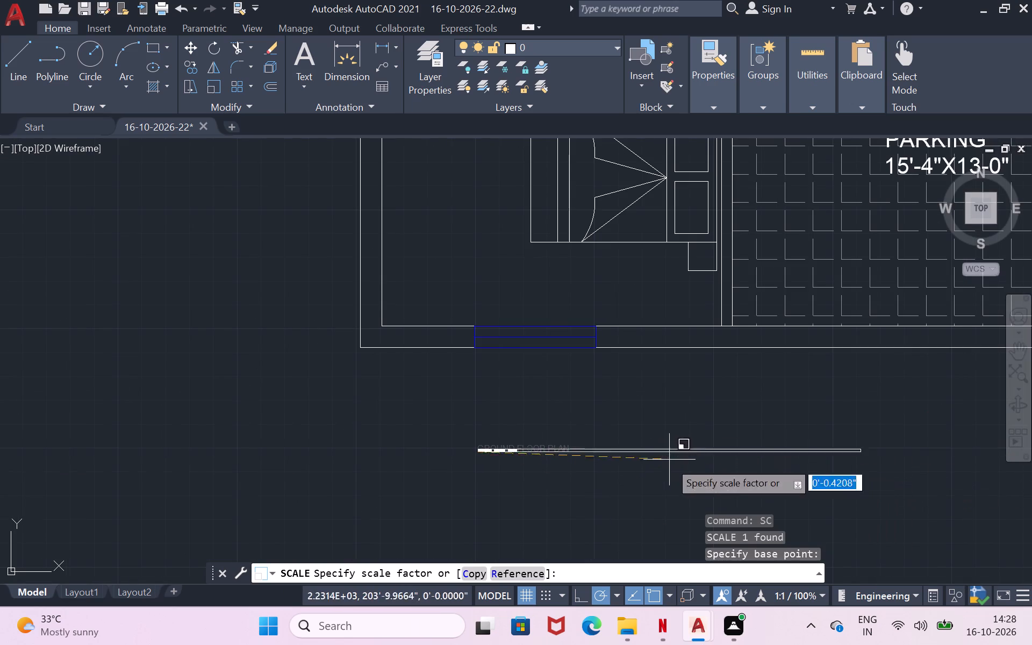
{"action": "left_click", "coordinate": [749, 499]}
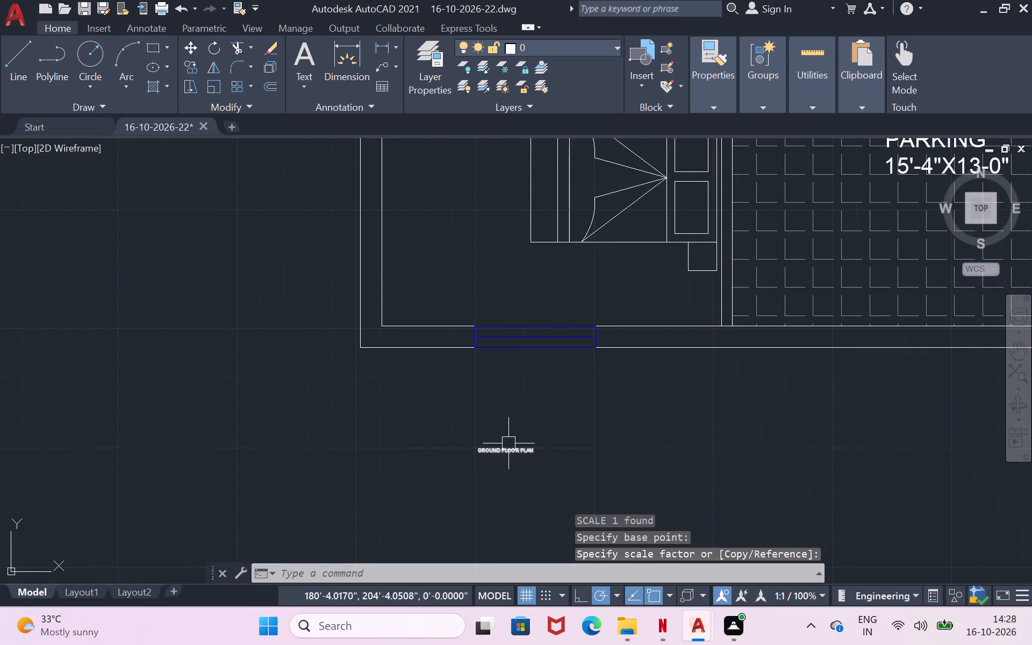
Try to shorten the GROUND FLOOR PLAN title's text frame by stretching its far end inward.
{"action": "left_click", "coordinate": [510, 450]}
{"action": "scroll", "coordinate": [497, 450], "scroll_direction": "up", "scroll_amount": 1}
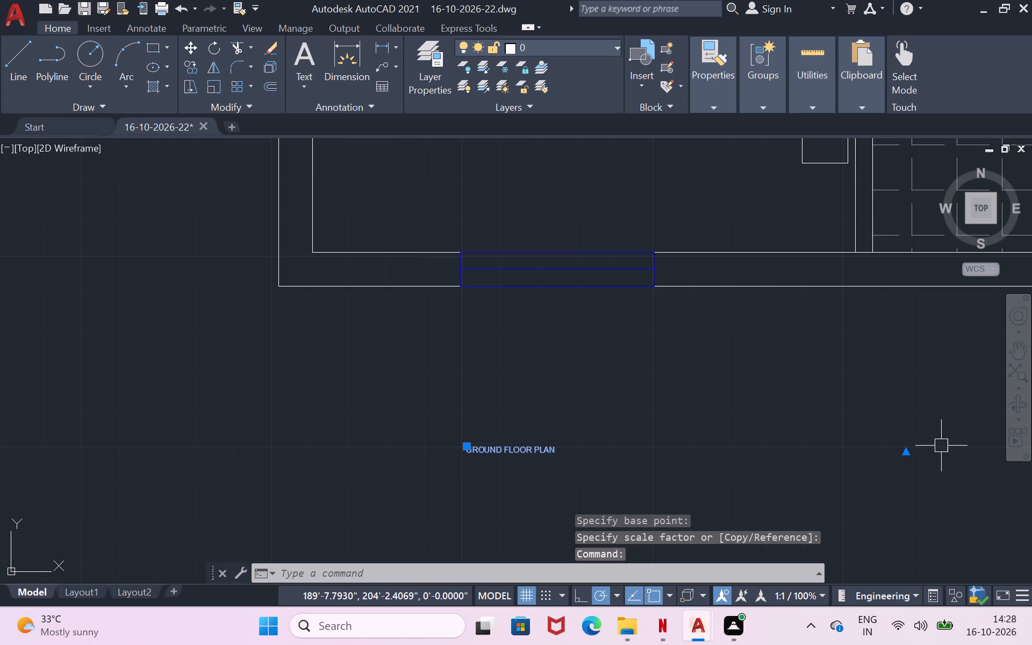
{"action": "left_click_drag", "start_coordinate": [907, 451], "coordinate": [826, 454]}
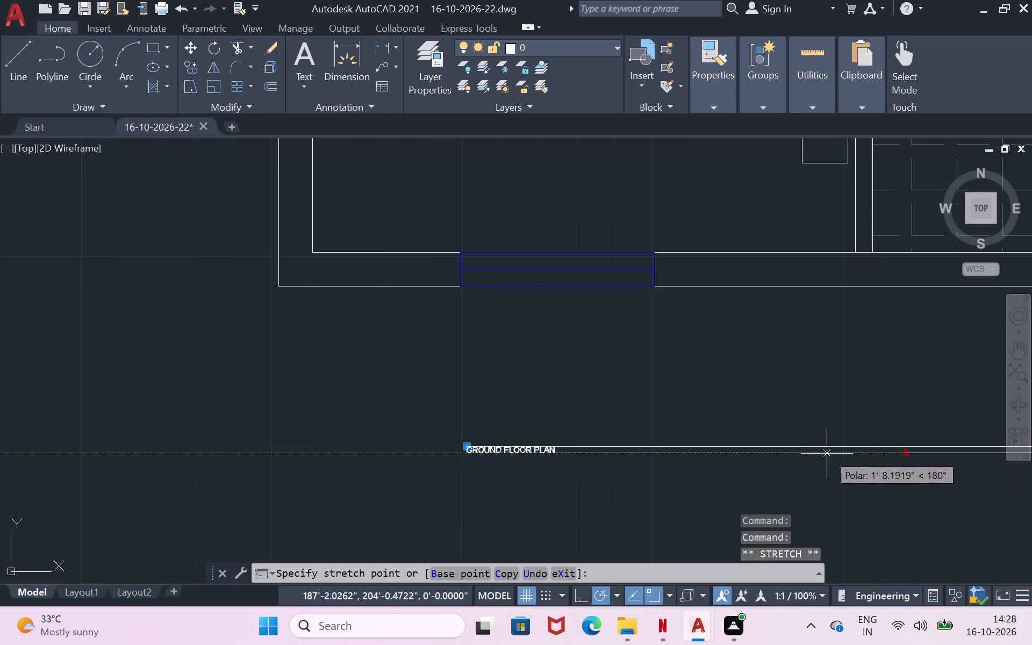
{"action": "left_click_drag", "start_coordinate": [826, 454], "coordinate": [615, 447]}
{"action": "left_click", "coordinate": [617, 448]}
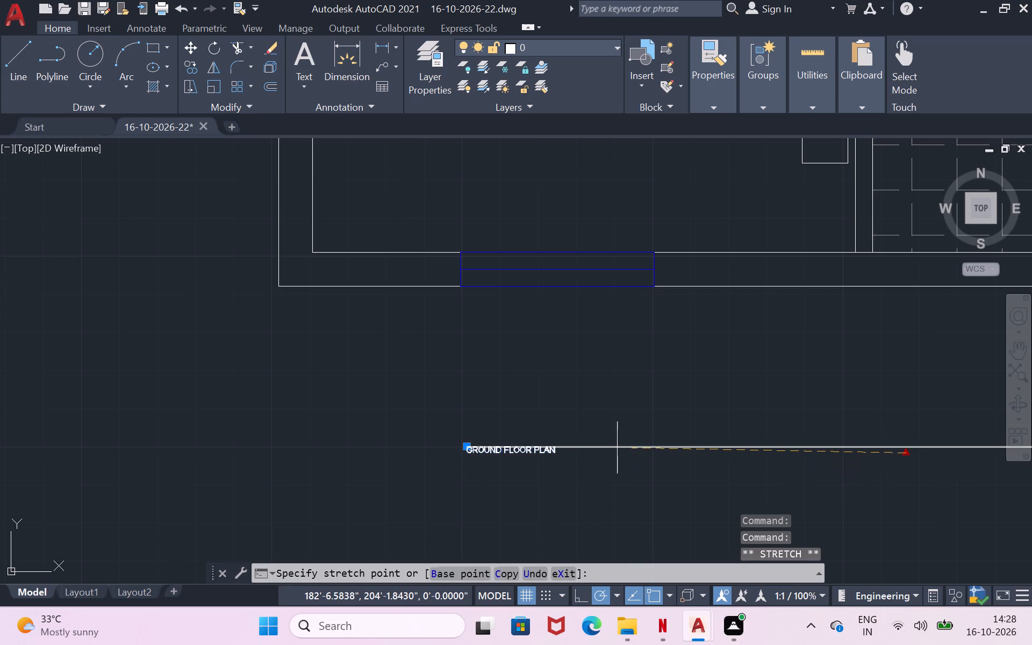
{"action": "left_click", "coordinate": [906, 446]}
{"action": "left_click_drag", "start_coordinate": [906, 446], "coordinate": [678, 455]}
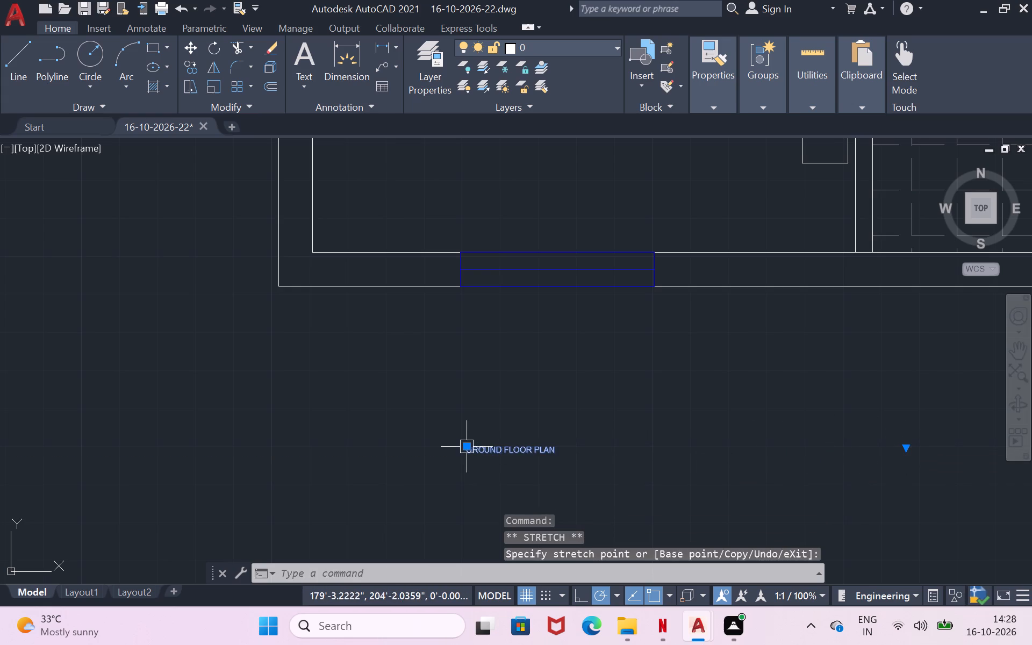
Scale the GROUND FLOOR PLAN title up freehand by about four times from its start point.
{"action": "type", "text": "SC"}
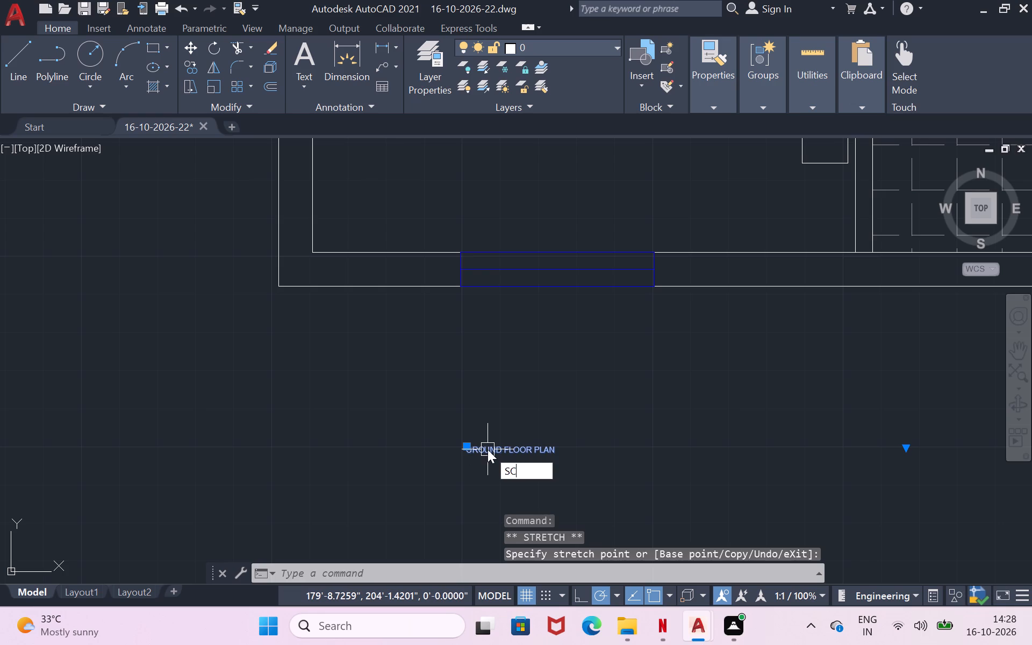
{"action": "key", "text": "Return"}
{"action": "left_click", "coordinate": [490, 449]}
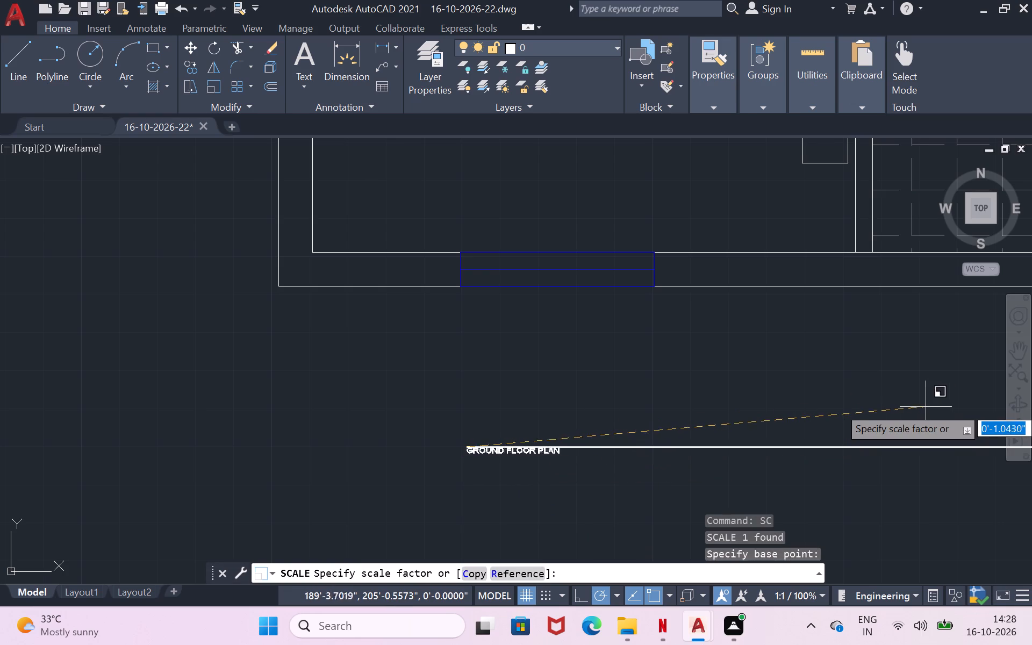
{"action": "scroll", "coordinate": [933, 407], "scroll_direction": "down", "scroll_amount": 2}
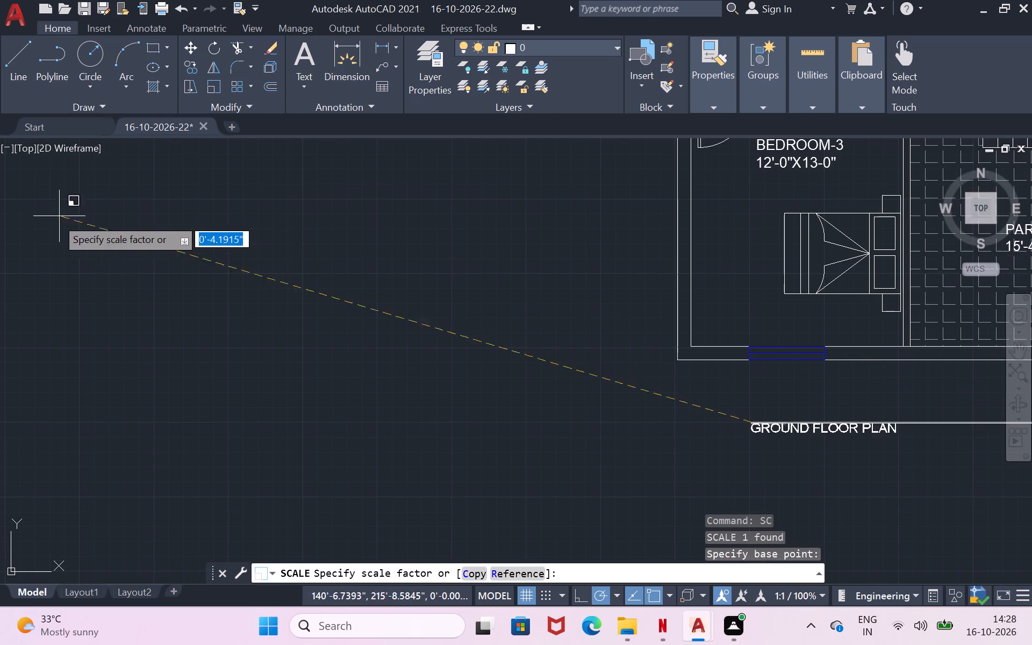
{"action": "left_click", "coordinate": [104, 278]}
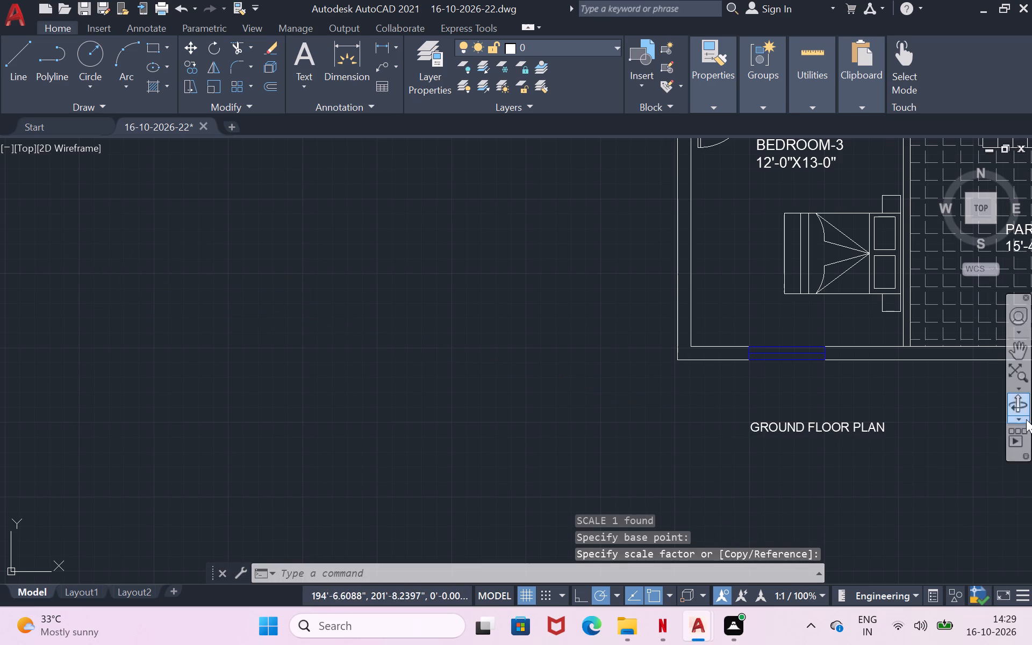
Scale the GROUND FLOOR PLAN title up again freehand by about 1.7 times from its start point.
{"action": "scroll", "coordinate": [934, 435], "scroll_direction": "up", "scroll_amount": 2}
{"action": "scroll", "coordinate": [747, 420], "scroll_direction": "down", "scroll_amount": 3}
{"action": "left_click", "coordinate": [744, 418]}
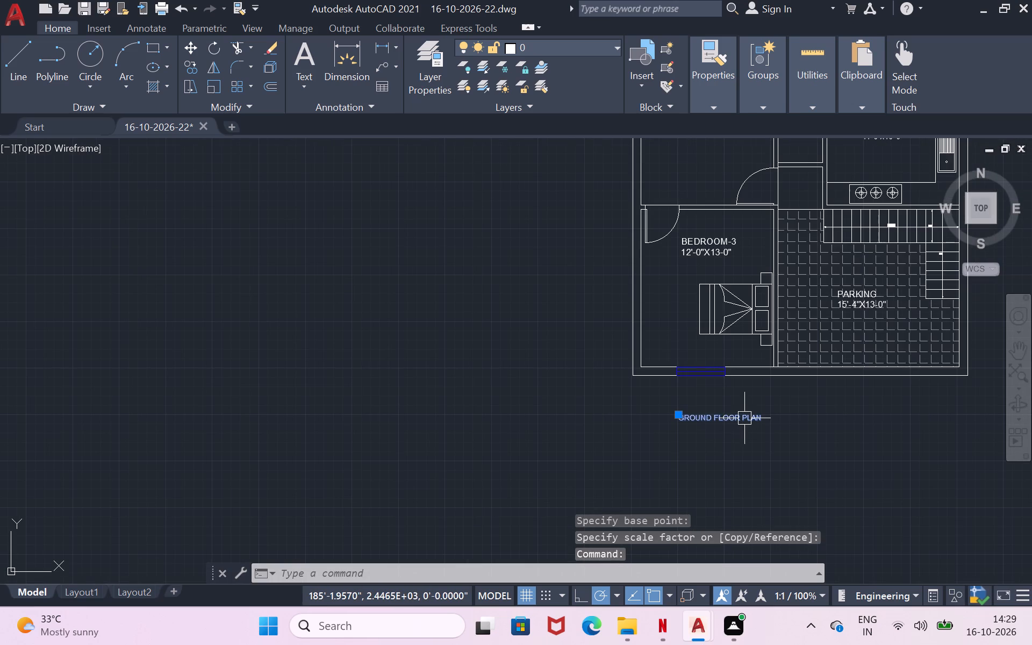
{"action": "type", "text": "SC"}
{"action": "key", "text": "Return"}
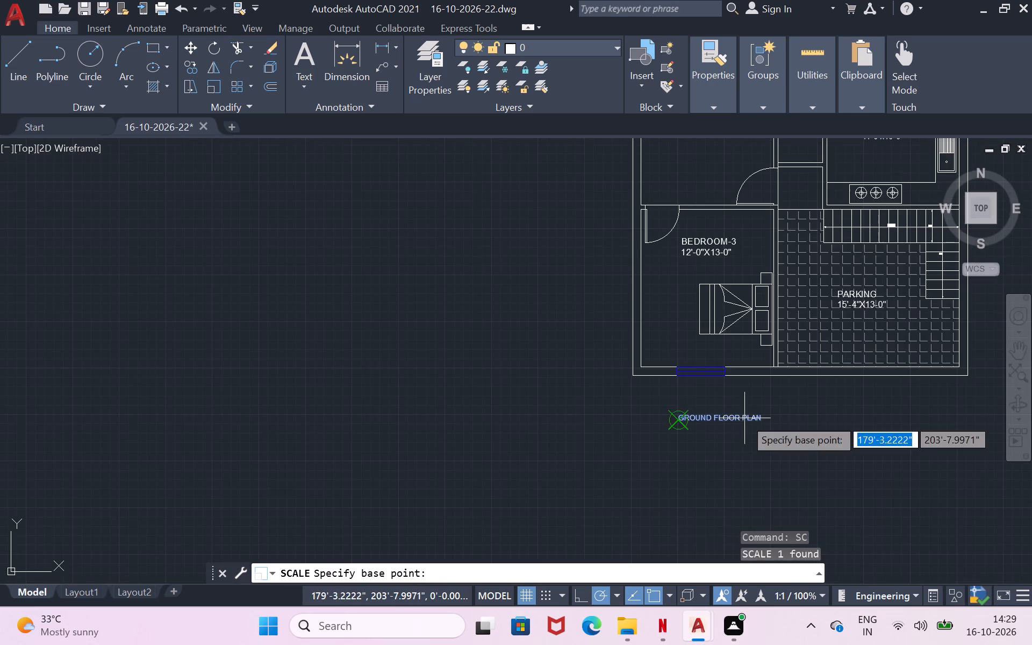
{"action": "left_click", "coordinate": [744, 418]}
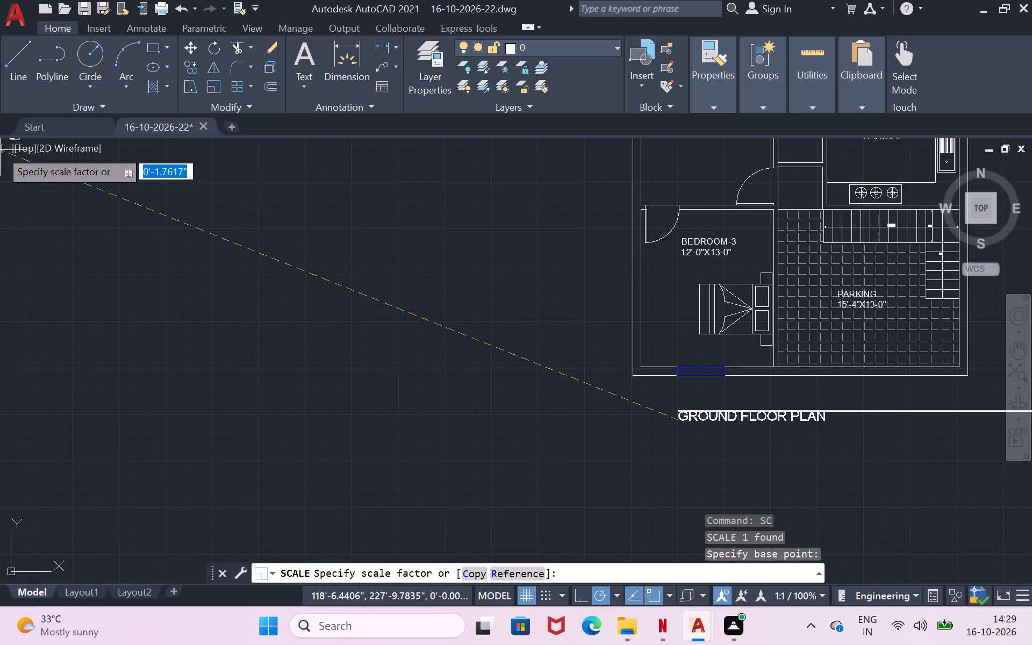
{"action": "left_click", "coordinate": [20, 156]}
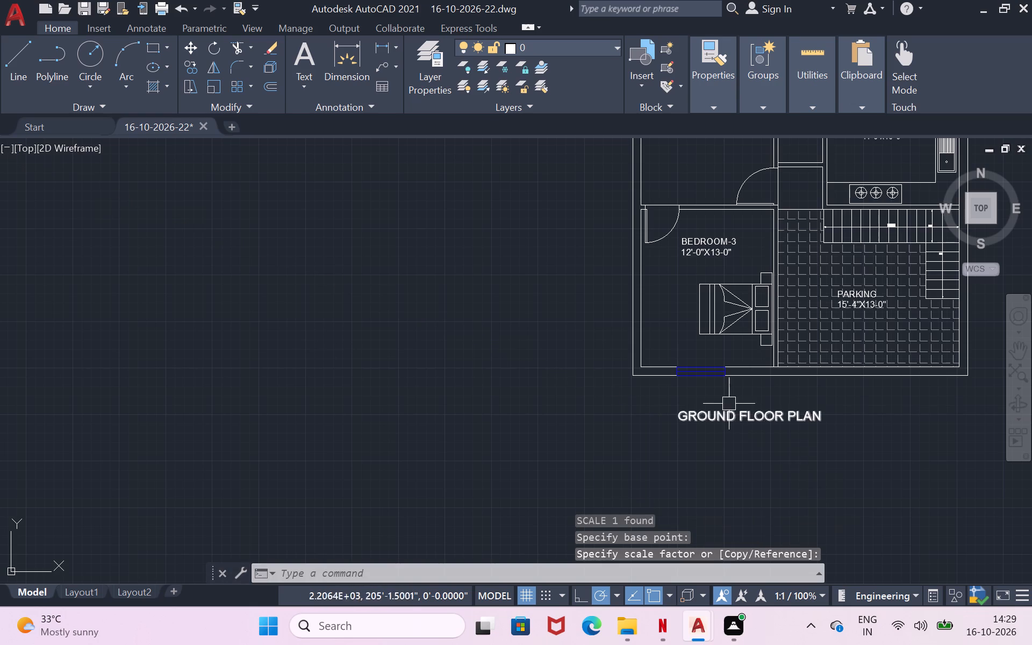
Scale the GROUND FLOOR PLAN title up freehand until it is about as wide as the house plan.
{"action": "left_click", "coordinate": [723, 421]}
{"action": "type", "text": "SC"}
{"action": "key", "text": "Return"}
{"action": "left_click", "coordinate": [703, 414]}
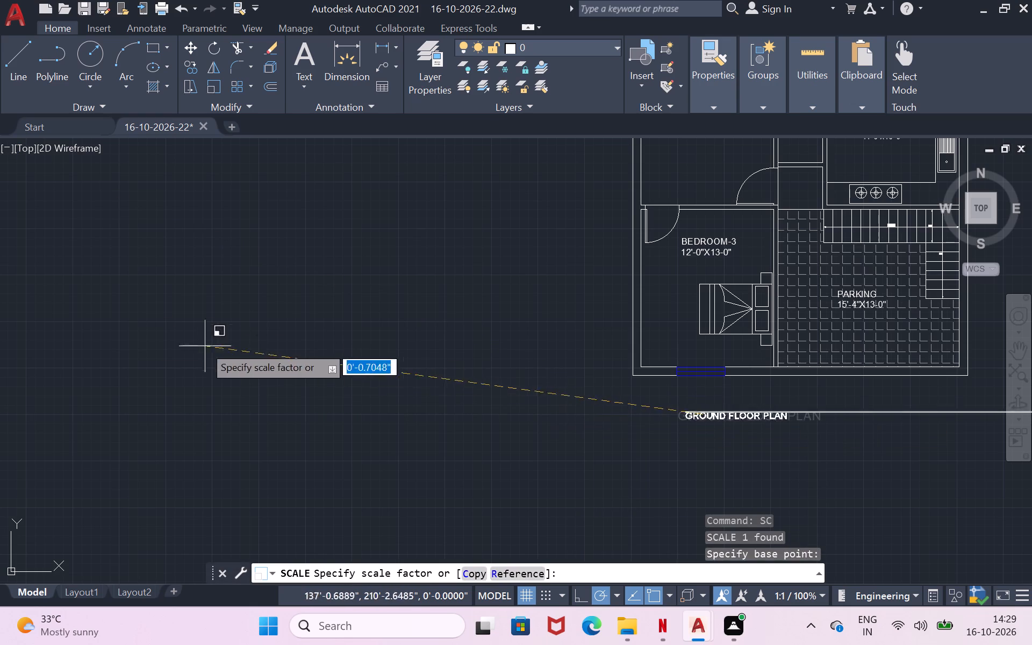
{"action": "scroll", "coordinate": [295, 168], "scroll_direction": "down", "scroll_amount": 2}
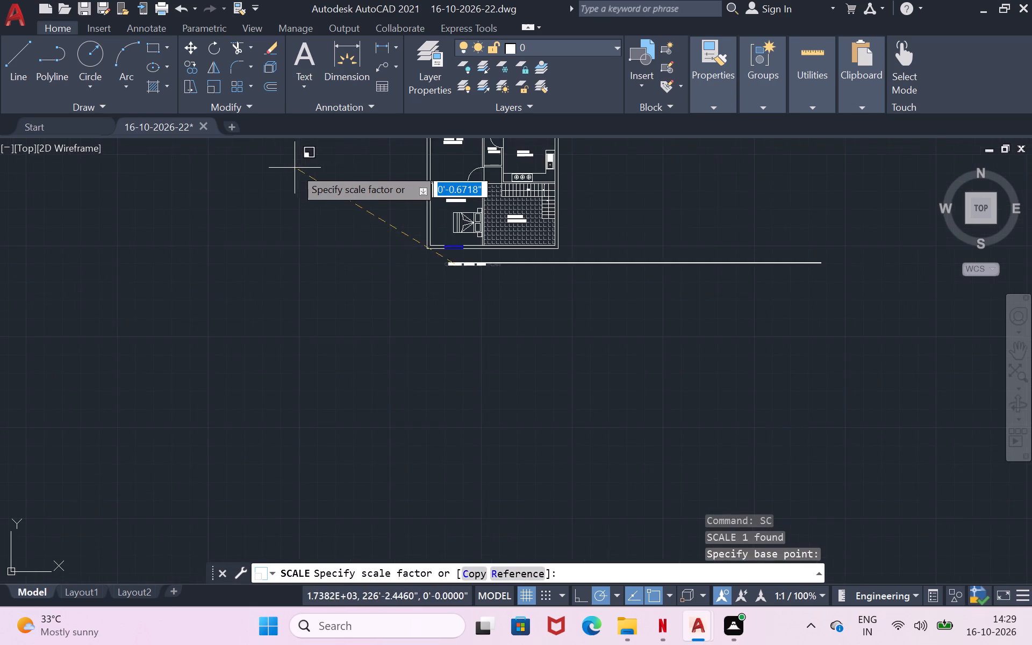
{"action": "scroll", "coordinate": [295, 168], "scroll_direction": "down", "scroll_amount": 1}
{"action": "left_click", "coordinate": [66, 449]}
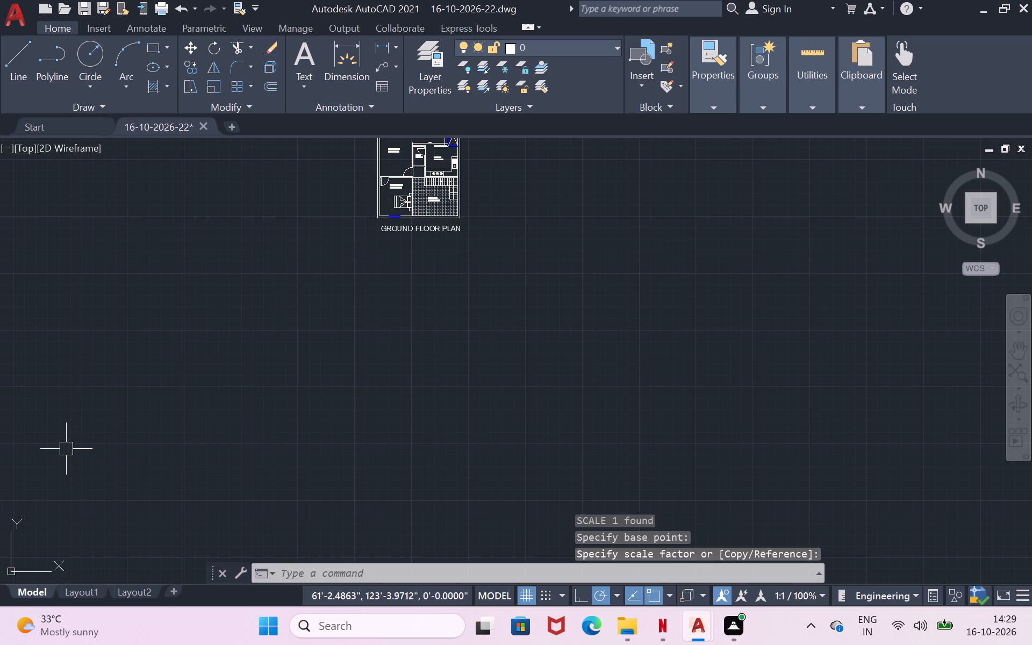
{"action": "scroll", "coordinate": [564, 261], "scroll_direction": "down", "scroll_amount": 2}
{"action": "scroll", "coordinate": [521, 180], "scroll_direction": "up", "scroll_amount": 3}
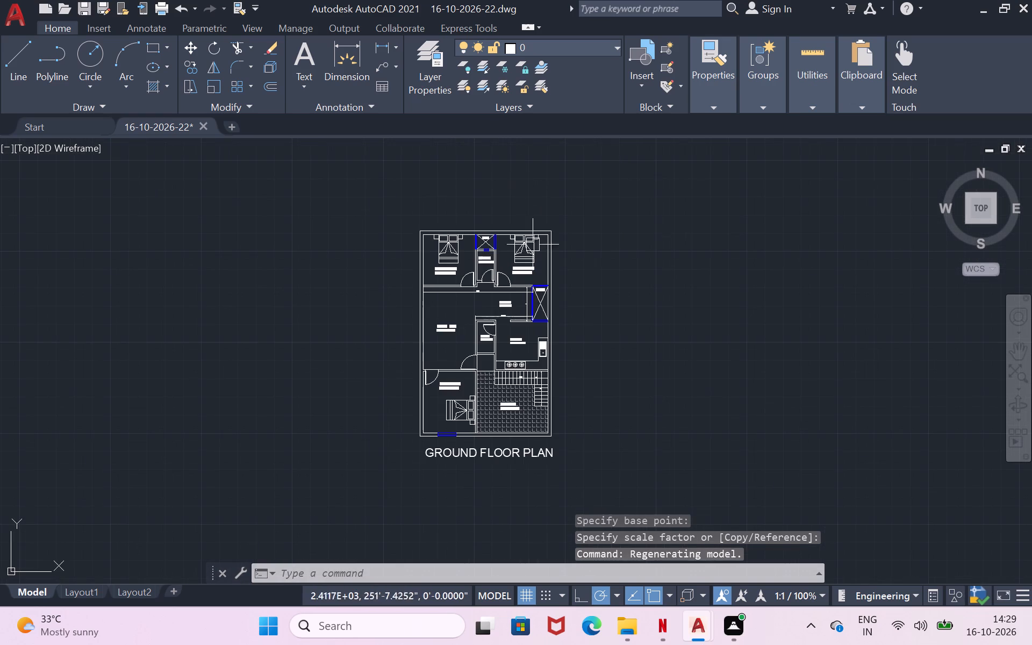
{"action": "scroll", "coordinate": [542, 396], "scroll_direction": "up", "scroll_amount": 1}
{"action": "scroll", "coordinate": [560, 378], "scroll_direction": "down", "scroll_amount": 1}
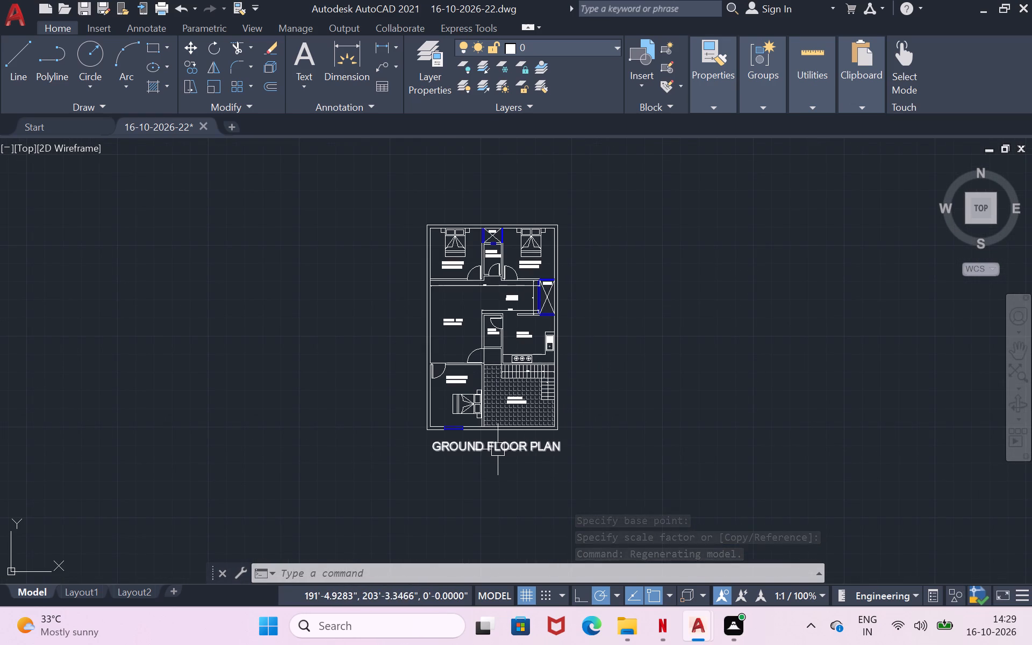
Dimension the plan's overall width between the top outer wall corners, placing the dimension line just above the wall.
{"action": "key", "text": "Return"}
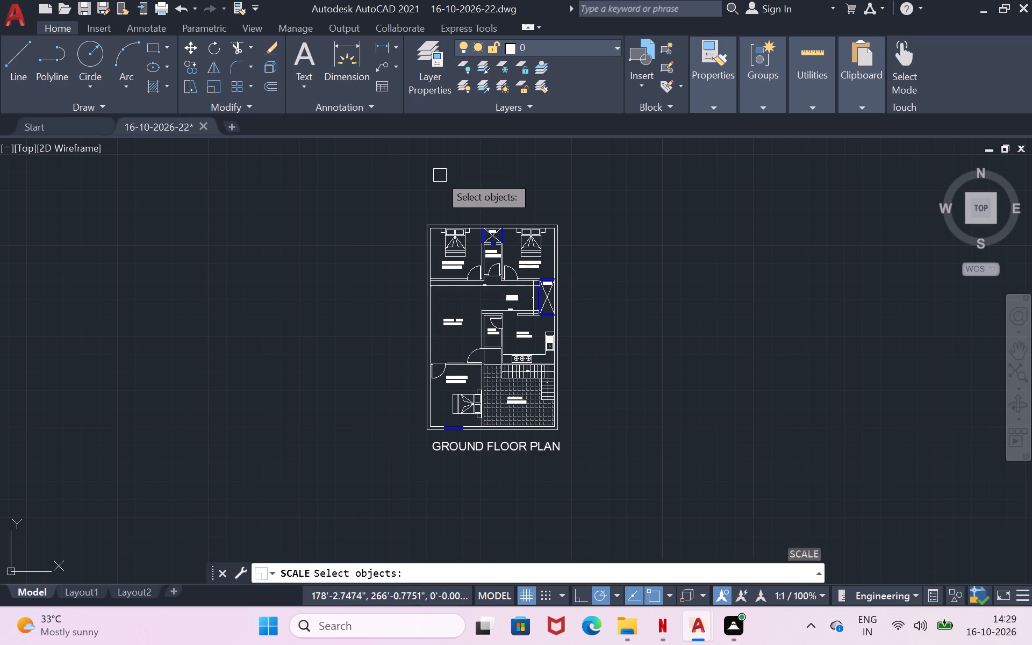
{"action": "scroll", "coordinate": [440, 175], "scroll_direction": "up", "scroll_amount": 2}
{"action": "scroll", "coordinate": [440, 175], "scroll_direction": "down", "scroll_amount": 1}
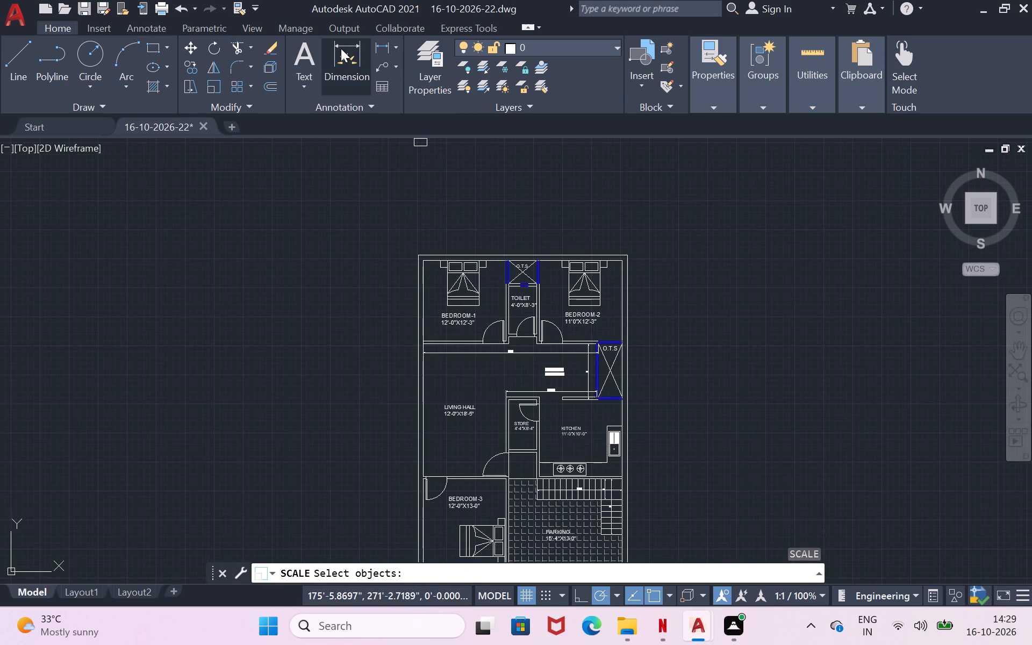
{"action": "left_click", "coordinate": [341, 50]}
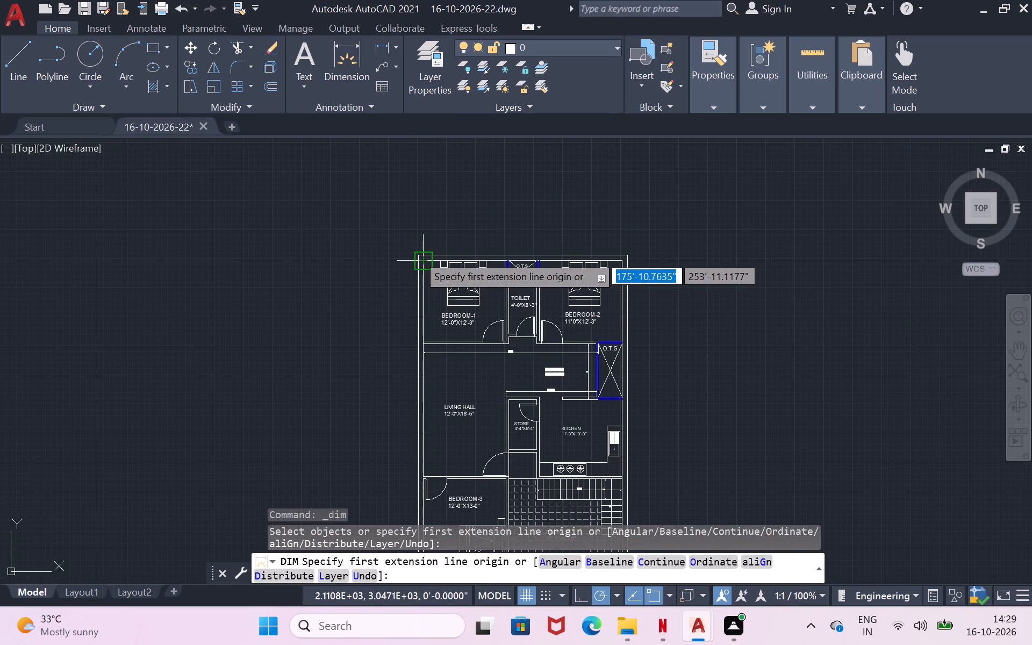
{"action": "left_click", "coordinate": [415, 255]}
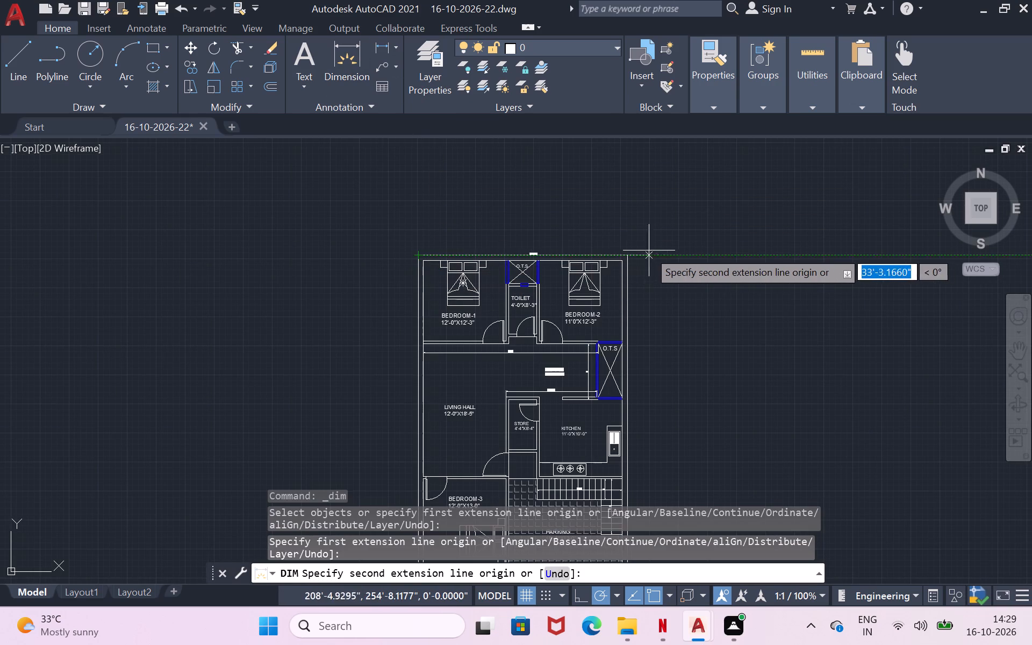
{"action": "left_click", "coordinate": [628, 255]}
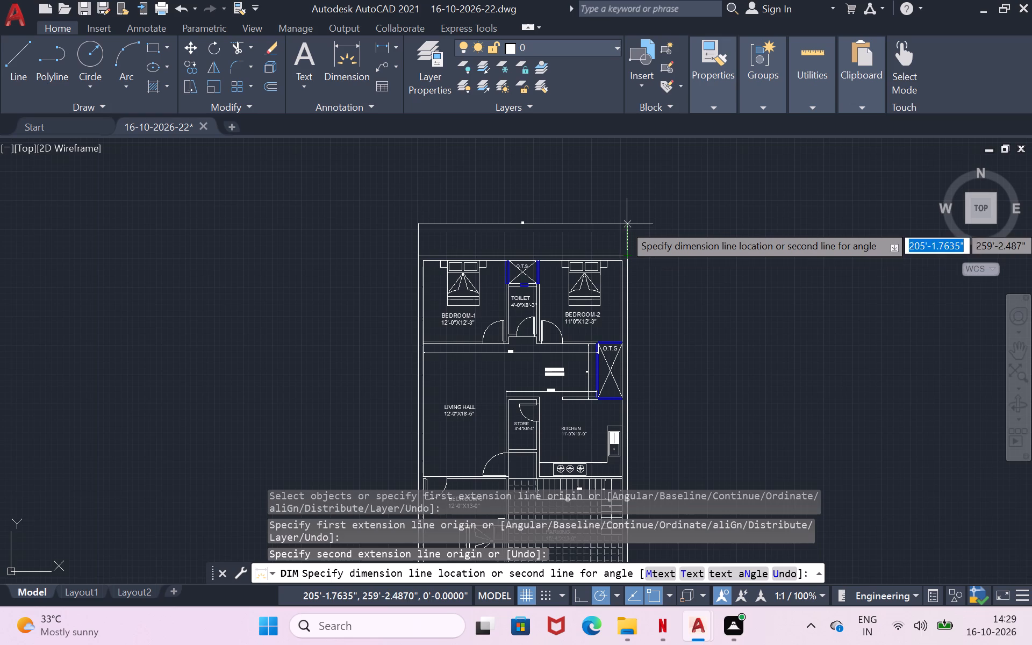
{"action": "left_click", "coordinate": [627, 234]}
Dimension the plan's overall depth between the outer wall corners on its east side, placing the dimension line just outside the wall.
{"action": "scroll", "coordinate": [665, 266], "scroll_direction": "down", "scroll_amount": 2}
{"action": "scroll", "coordinate": [681, 443], "scroll_direction": "up", "scroll_amount": 2}
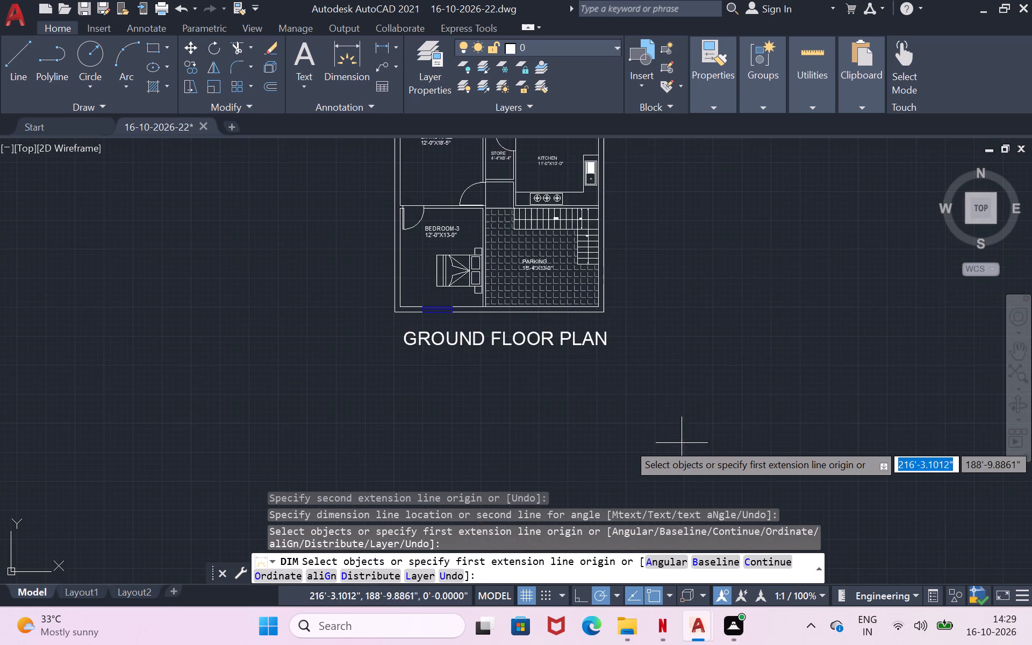
{"action": "scroll", "coordinate": [674, 390], "scroll_direction": "down", "scroll_amount": 2}
{"action": "scroll", "coordinate": [700, 270], "scroll_direction": "up", "scroll_amount": 1}
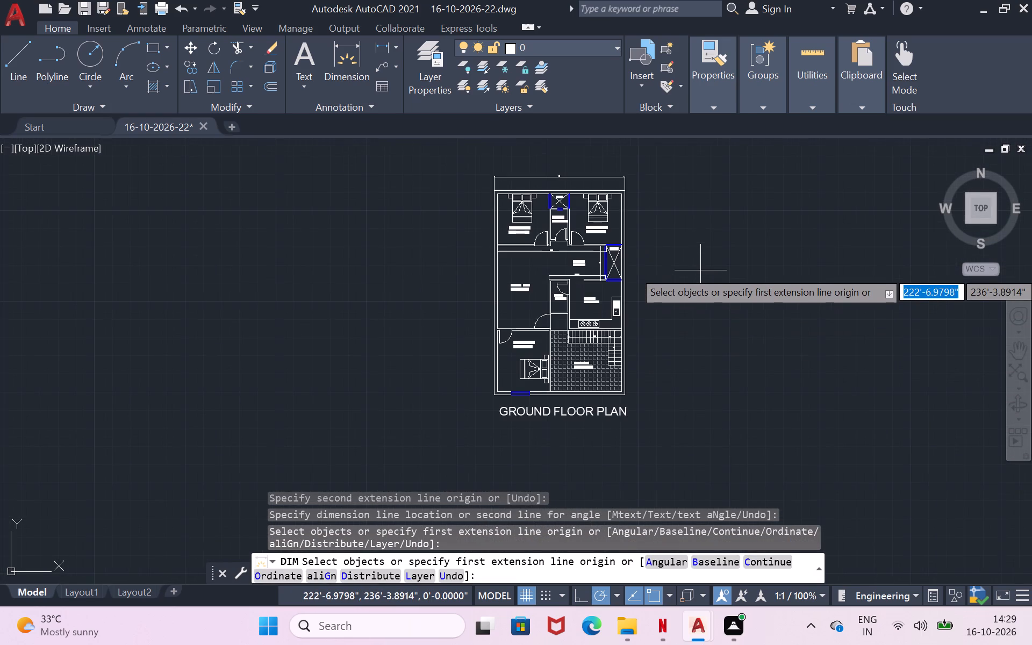
{"action": "scroll", "coordinate": [700, 270], "scroll_direction": "up", "scroll_amount": 1}
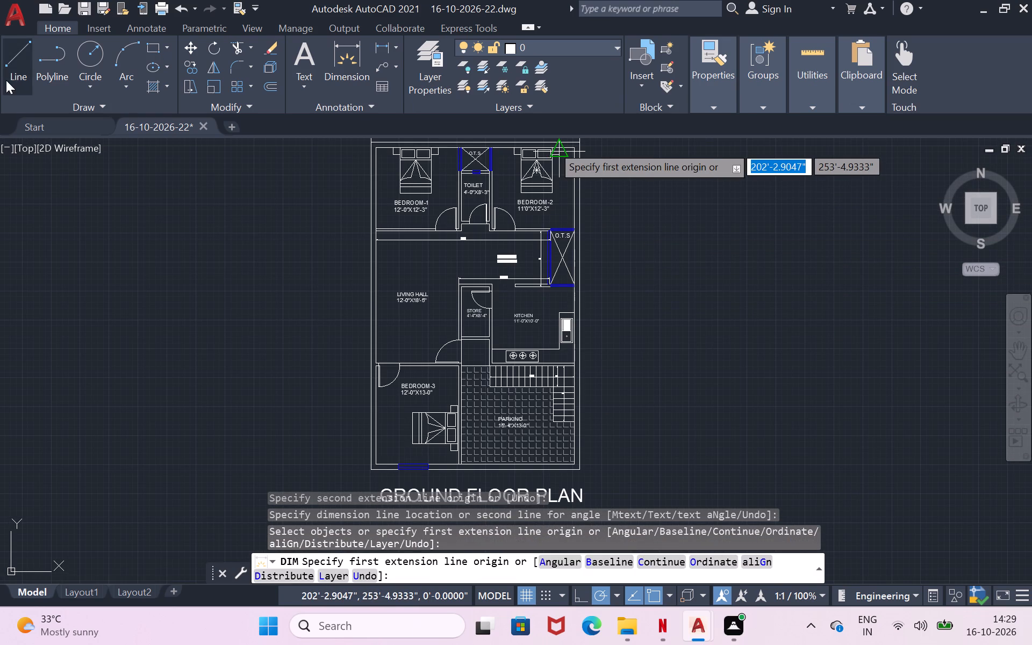
{"action": "left_click", "coordinate": [337, 58]}
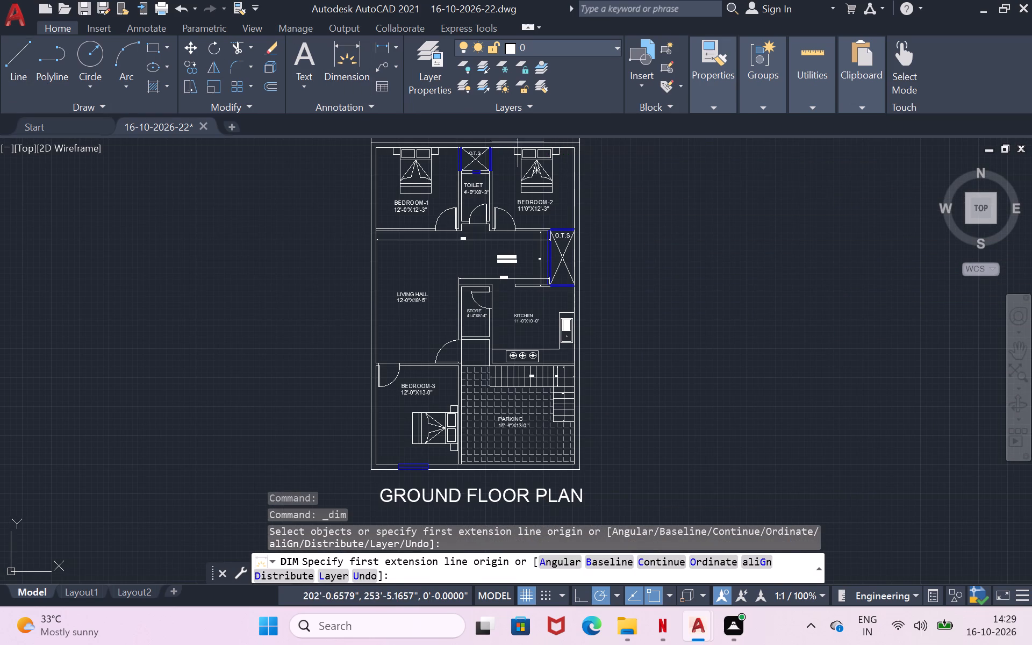
{"action": "scroll", "coordinate": [584, 140], "scroll_direction": "down", "scroll_amount": 1}
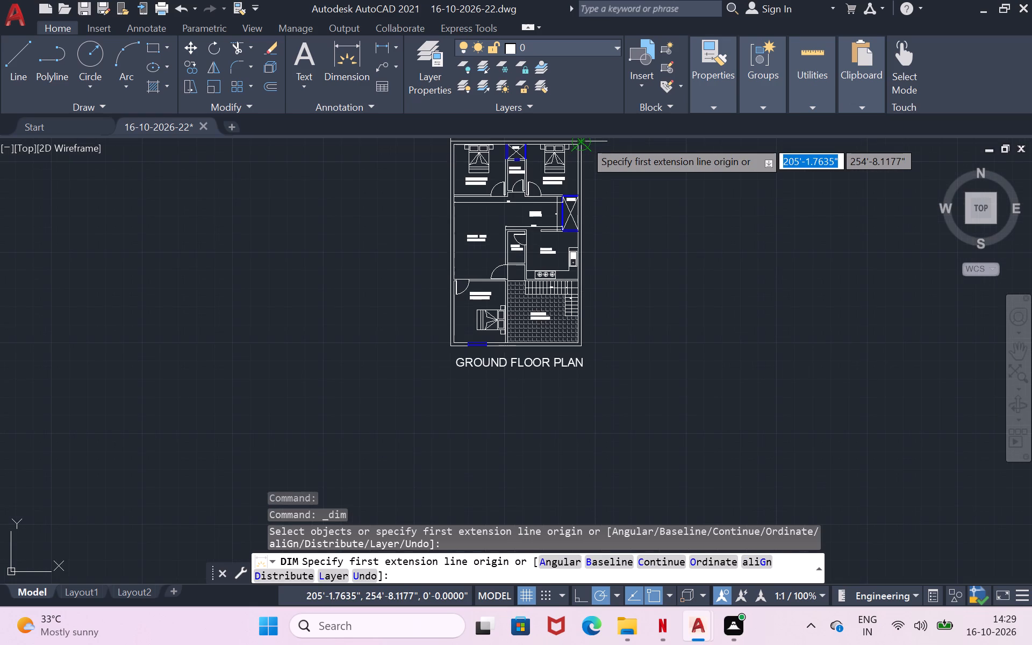
{"action": "scroll", "coordinate": [584, 140], "scroll_direction": "up", "scroll_amount": 2}
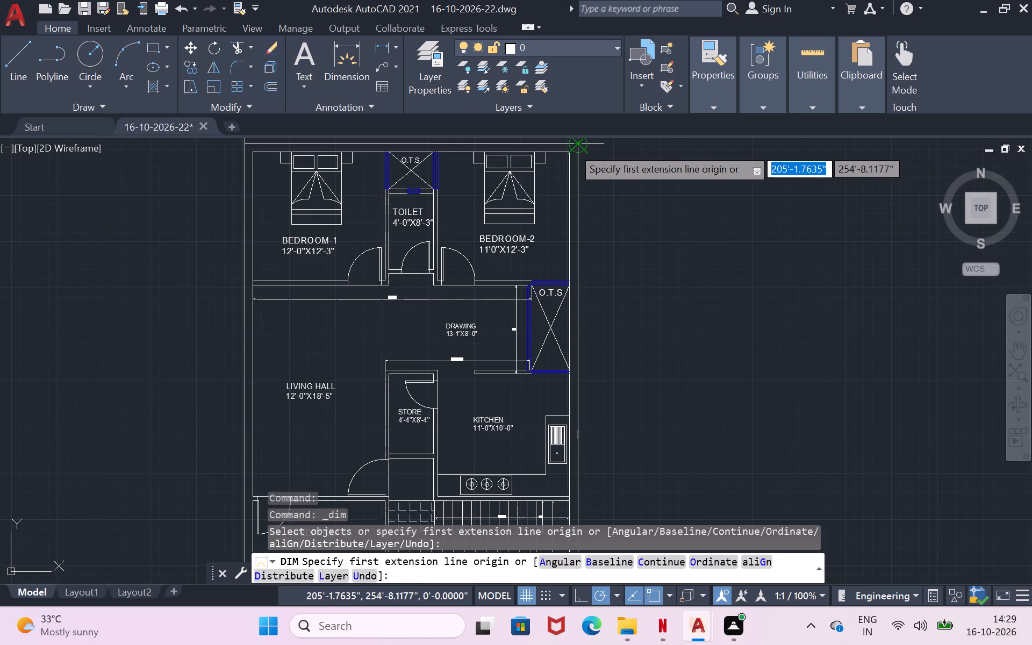
{"action": "left_click", "coordinate": [572, 147]}
{"action": "scroll", "coordinate": [632, 224], "scroll_direction": "down", "scroll_amount": 3}
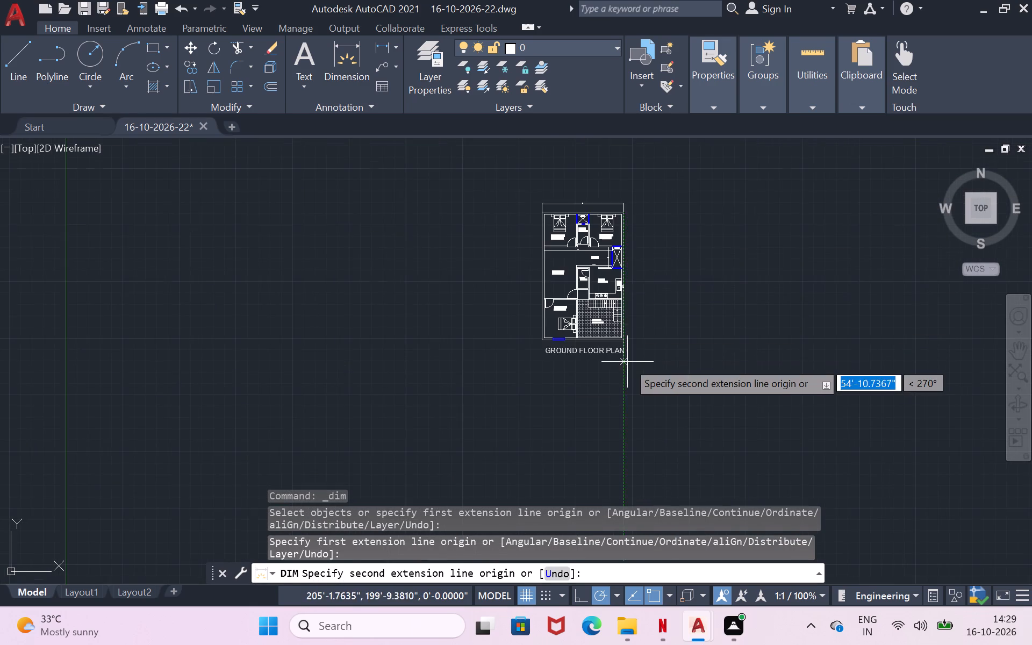
{"action": "scroll", "coordinate": [627, 362], "scroll_direction": "up", "scroll_amount": 3}
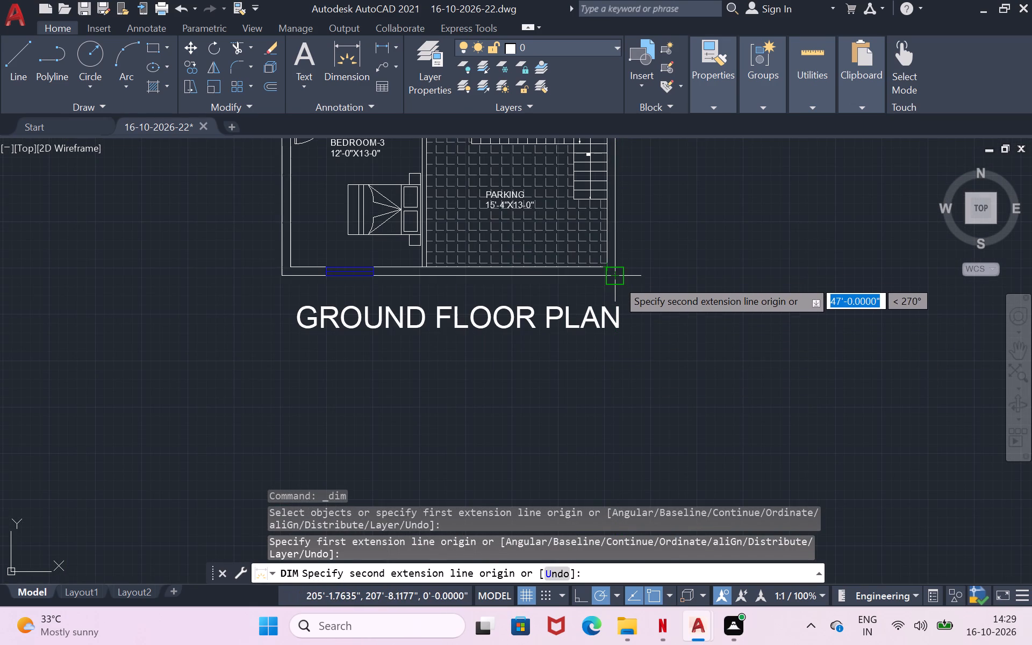
{"action": "left_click", "coordinate": [617, 280]}
{"action": "left_click", "coordinate": [672, 279]}
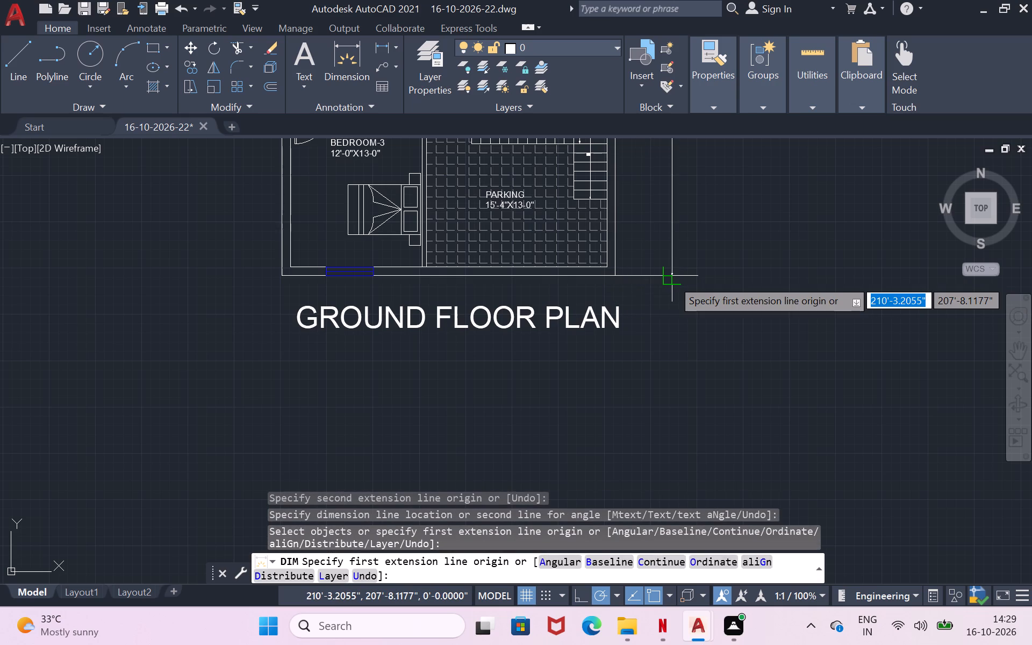
Examine the overall depth dimension and the whole dimensioned floor plan.
{"action": "scroll", "coordinate": [672, 279], "scroll_direction": "down", "scroll_amount": 3}
{"action": "scroll", "coordinate": [701, 151], "scroll_direction": "up", "scroll_amount": 2}
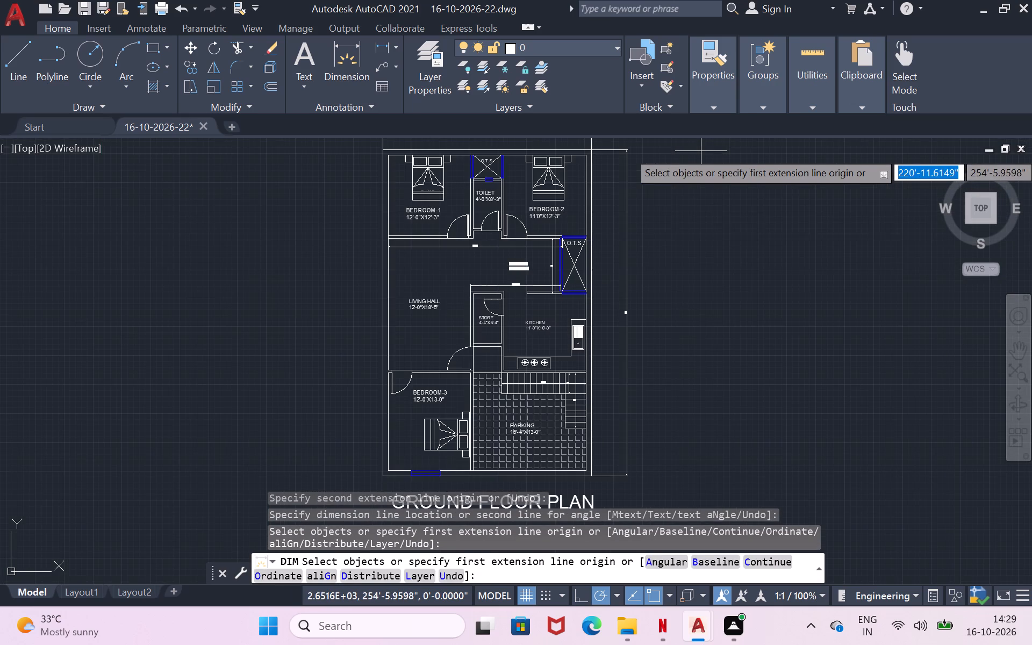
{"action": "scroll", "coordinate": [650, 317], "scroll_direction": "up", "scroll_amount": 2}
{"action": "scroll", "coordinate": [650, 314], "scroll_direction": "down", "scroll_amount": 1}
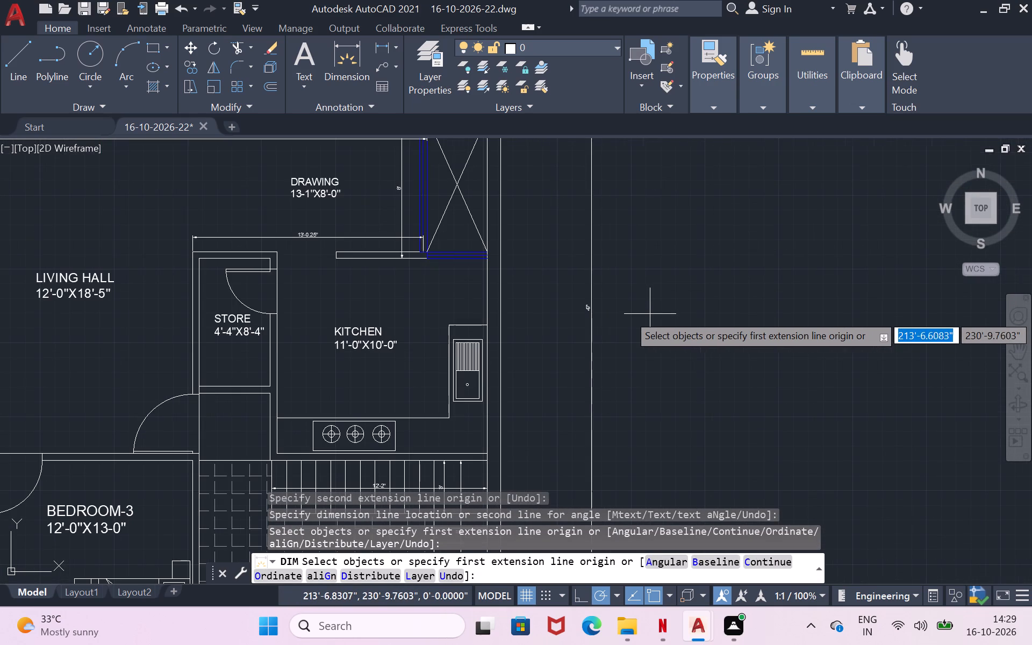
{"action": "scroll", "coordinate": [650, 314], "scroll_direction": "down", "scroll_amount": 2}
{"action": "scroll", "coordinate": [650, 314], "scroll_direction": "up", "scroll_amount": 1}
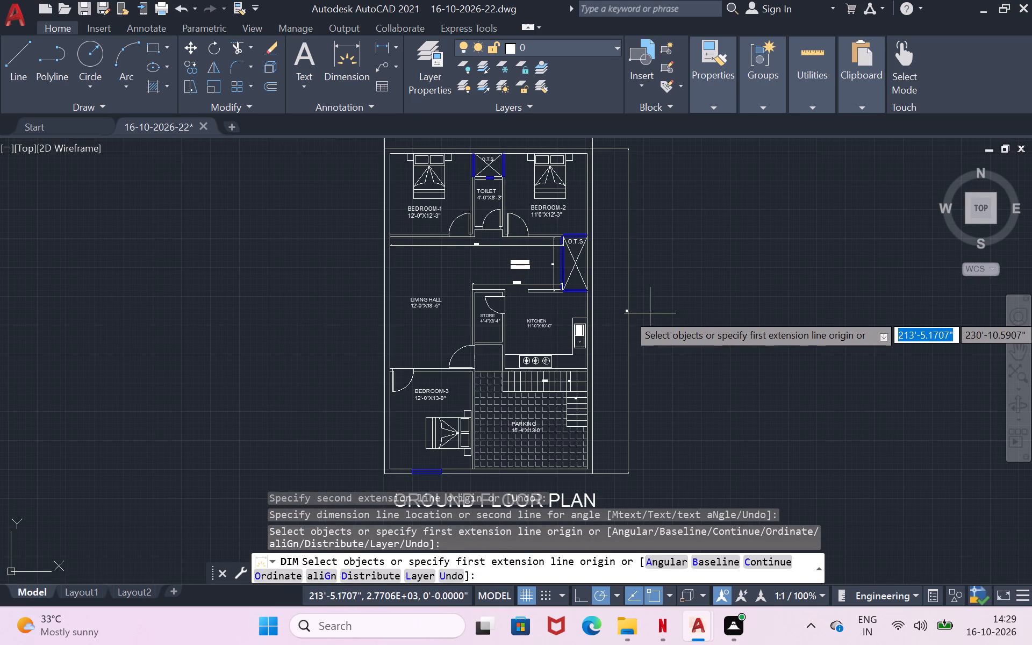
{"action": "scroll", "coordinate": [650, 313], "scroll_direction": "down", "scroll_amount": 1}
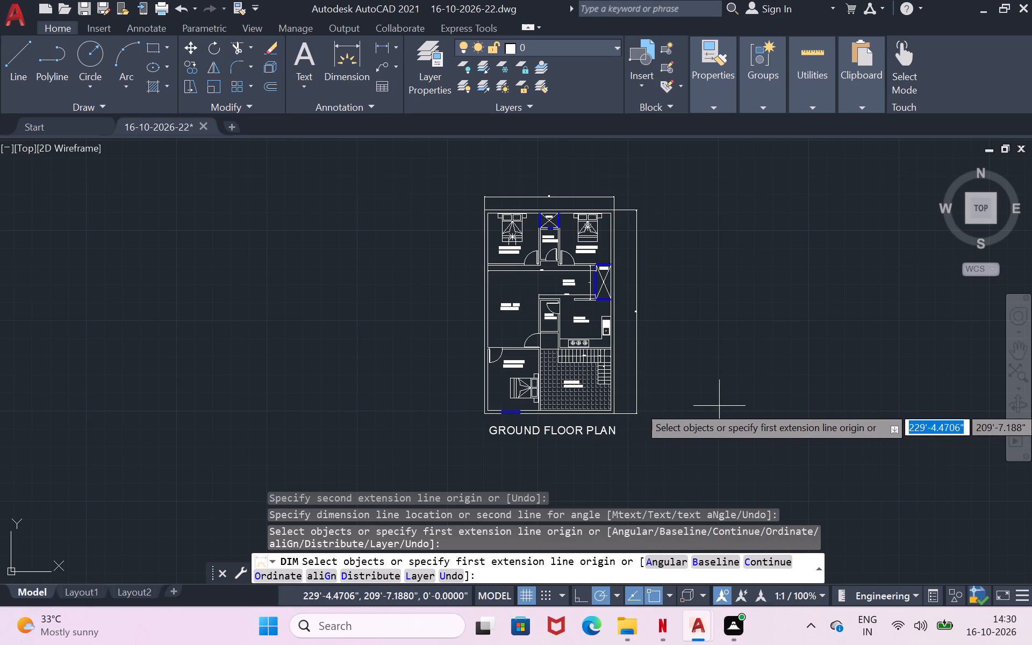
{"action": "left_click_drag", "start_coordinate": [429, 168], "coordinate": [446, 168]}
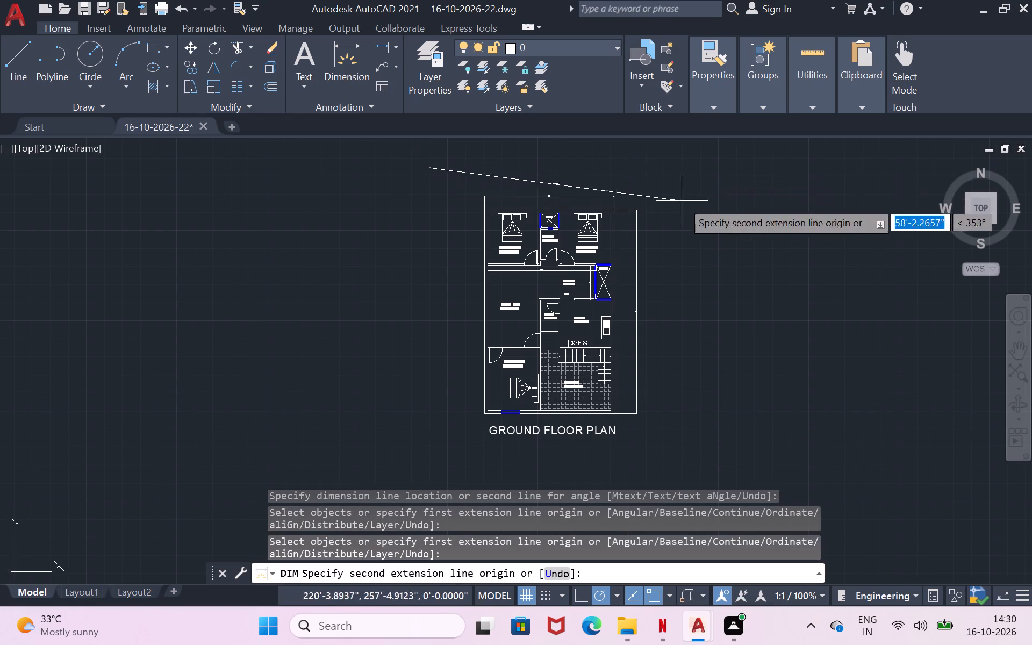
{"action": "key", "text": "Escape"}
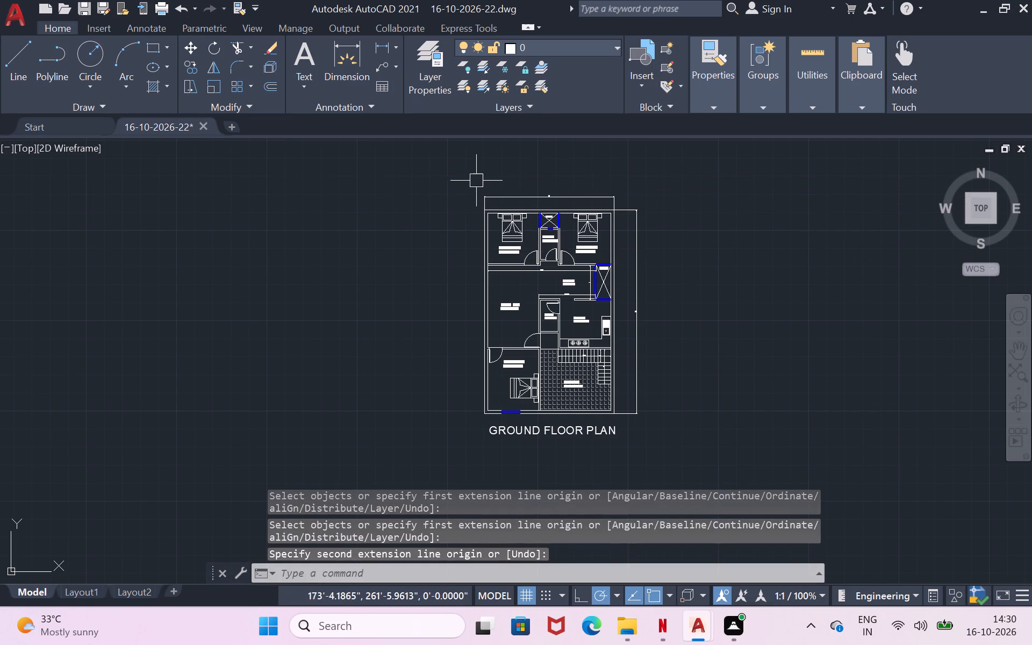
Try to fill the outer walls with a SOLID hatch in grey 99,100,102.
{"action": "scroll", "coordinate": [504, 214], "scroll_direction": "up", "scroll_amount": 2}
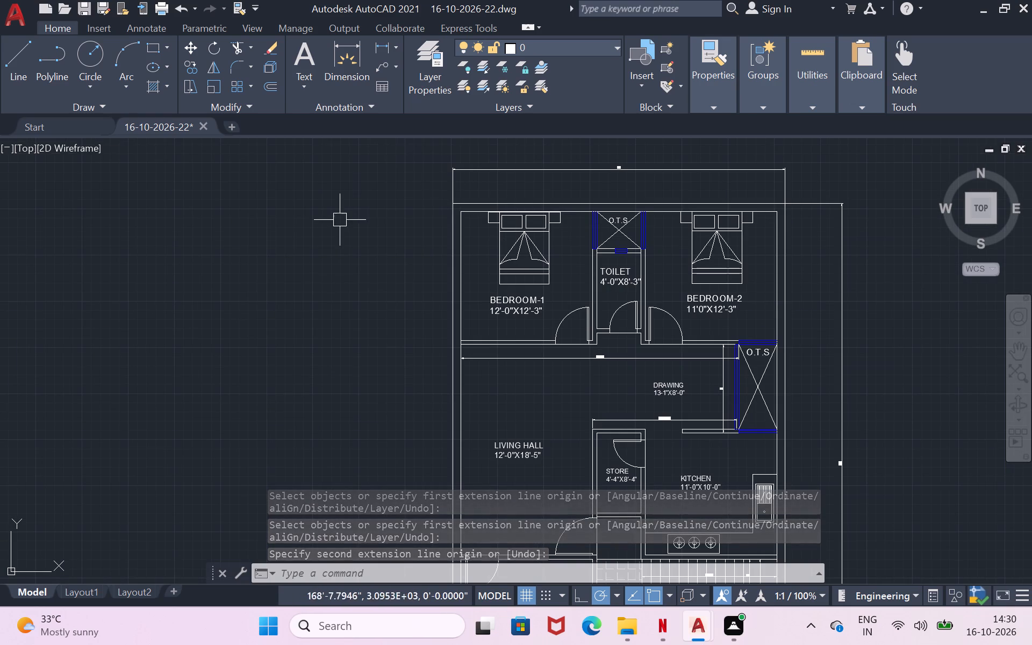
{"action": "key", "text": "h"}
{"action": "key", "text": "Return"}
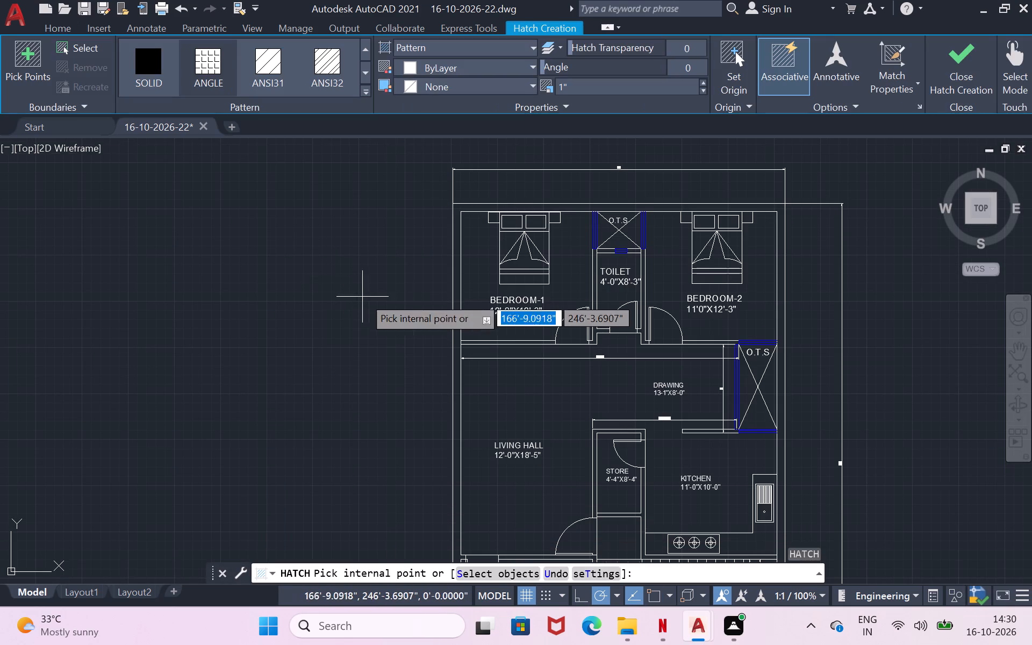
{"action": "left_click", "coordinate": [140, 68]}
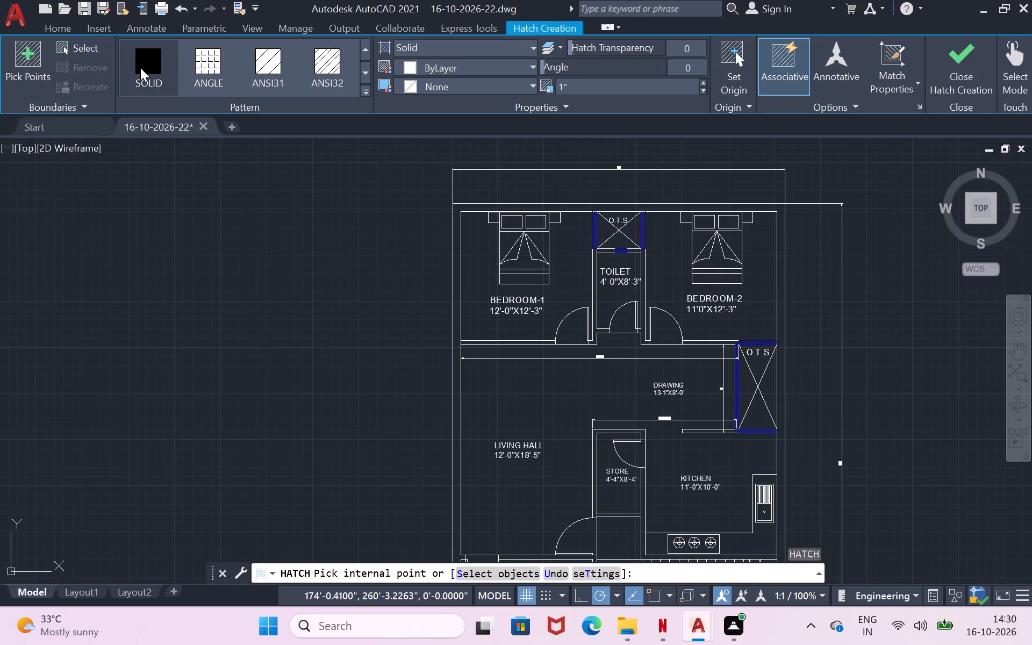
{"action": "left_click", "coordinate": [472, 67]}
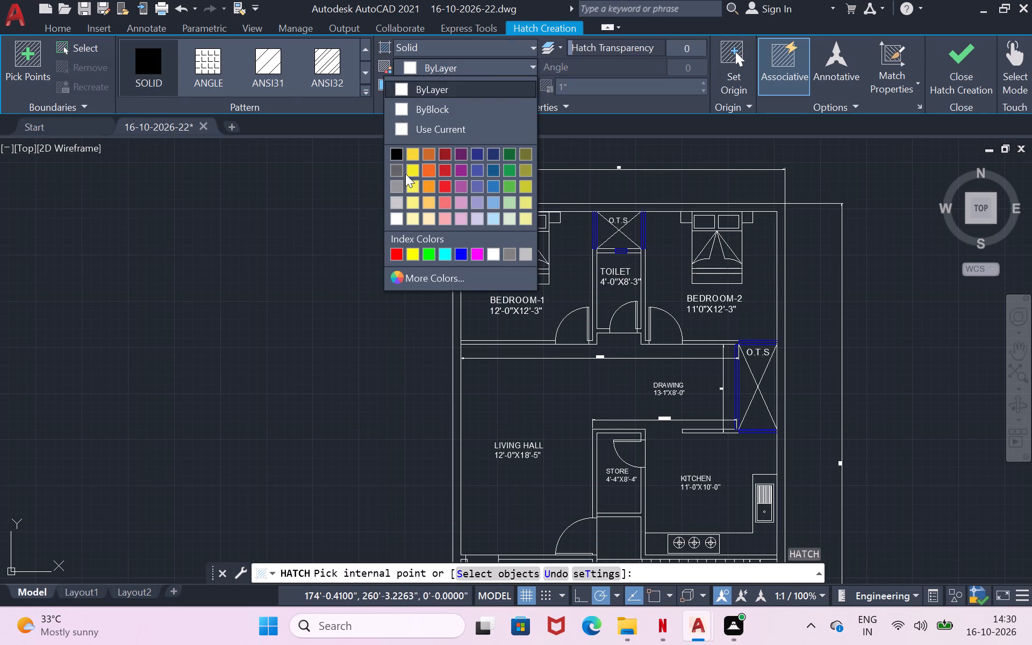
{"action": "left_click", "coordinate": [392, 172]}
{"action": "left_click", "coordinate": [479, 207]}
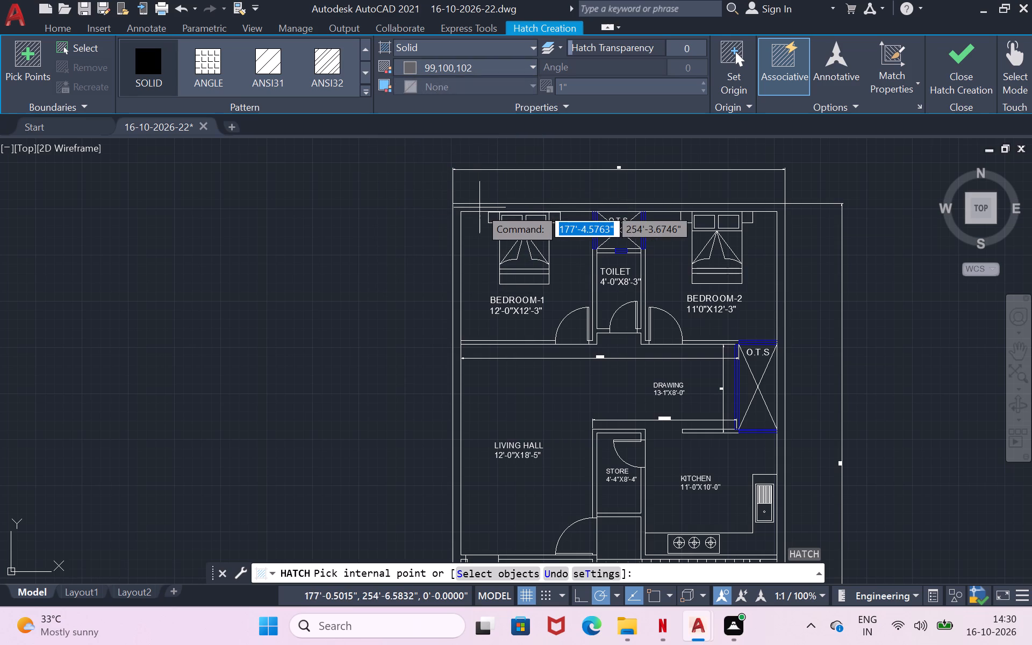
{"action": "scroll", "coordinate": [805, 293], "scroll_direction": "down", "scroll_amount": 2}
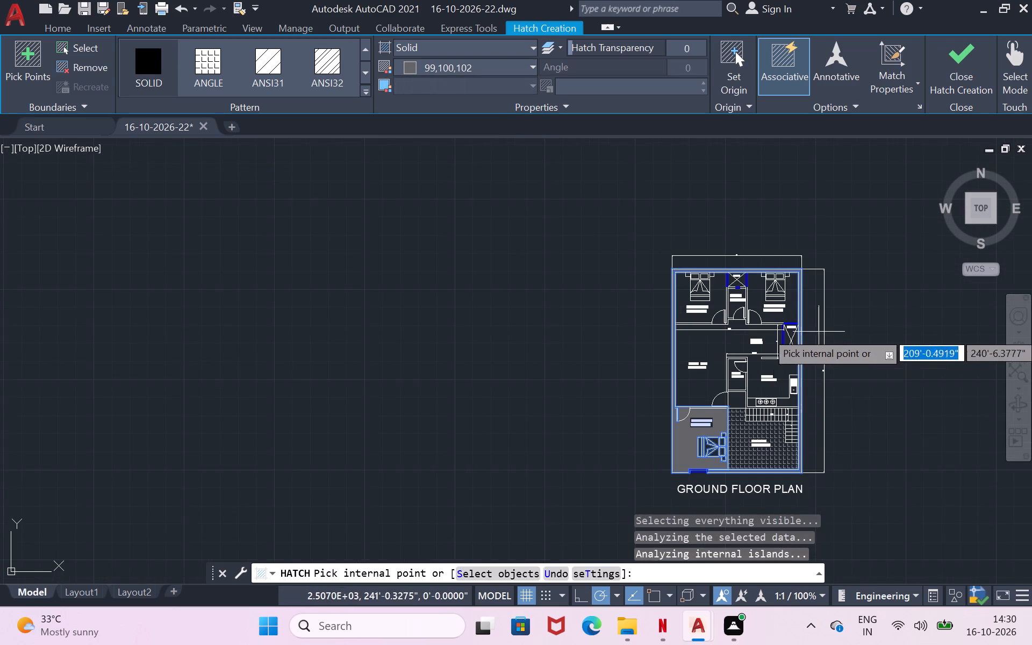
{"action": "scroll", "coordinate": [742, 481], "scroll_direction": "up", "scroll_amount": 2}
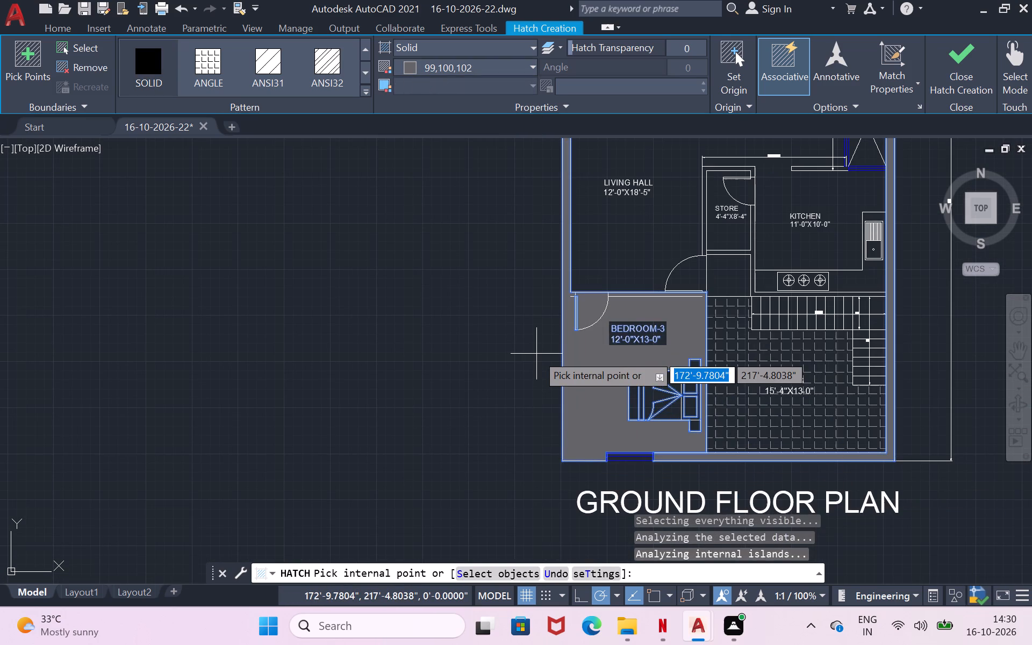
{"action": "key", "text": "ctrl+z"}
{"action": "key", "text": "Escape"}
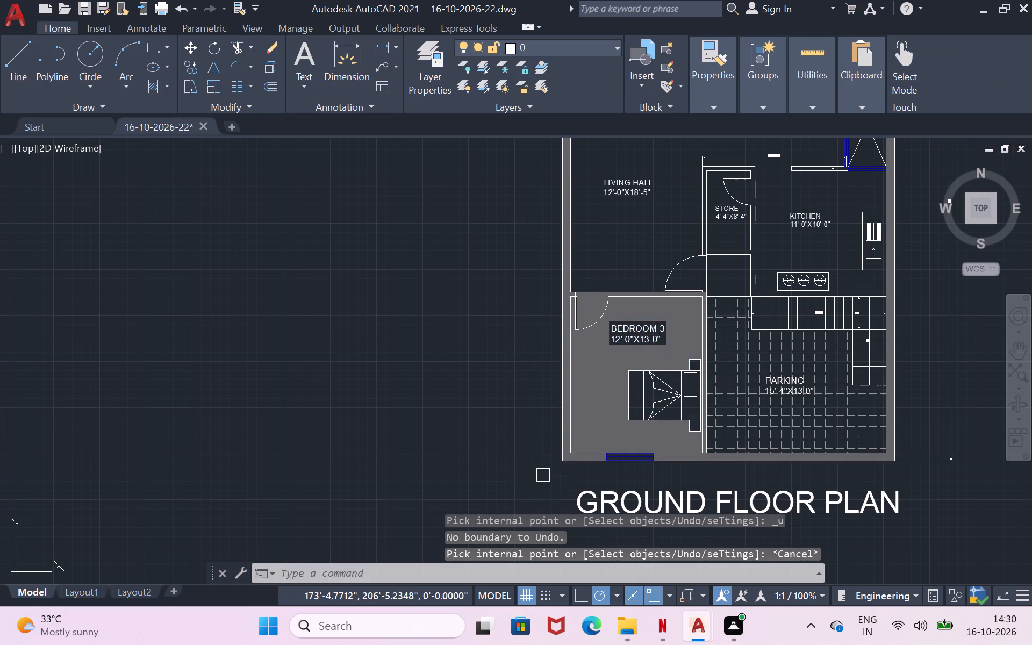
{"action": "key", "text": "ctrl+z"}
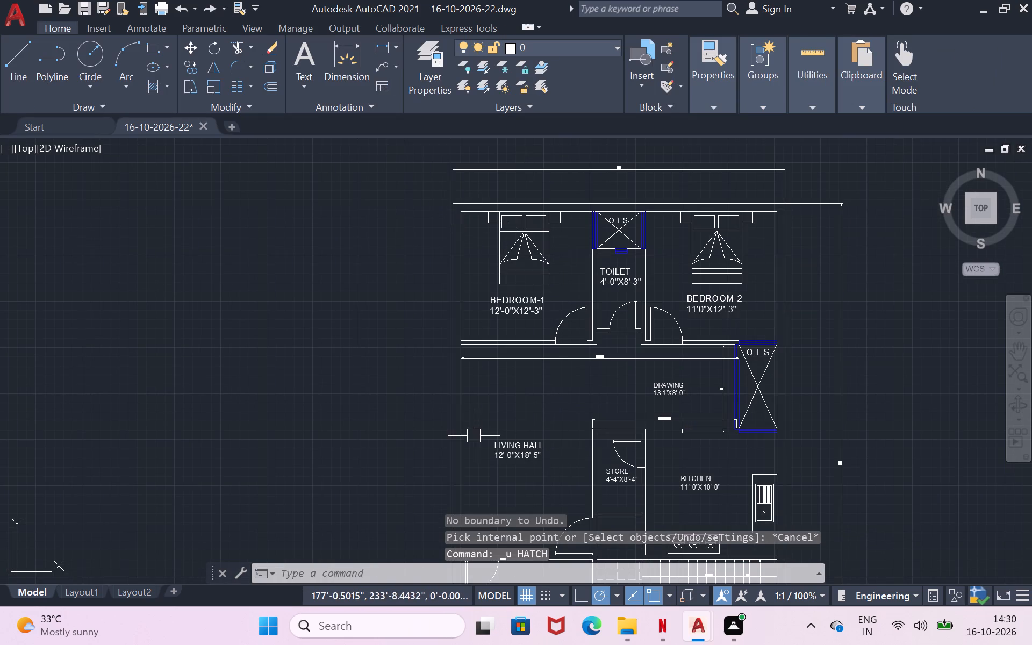
Draw a short line closing the gap in the outer wall's inner face beside the Bedroom-3 door.
{"action": "scroll", "coordinate": [474, 436], "scroll_direction": "down", "scroll_amount": 2}
{"action": "scroll", "coordinate": [469, 501], "scroll_direction": "up", "scroll_amount": 3}
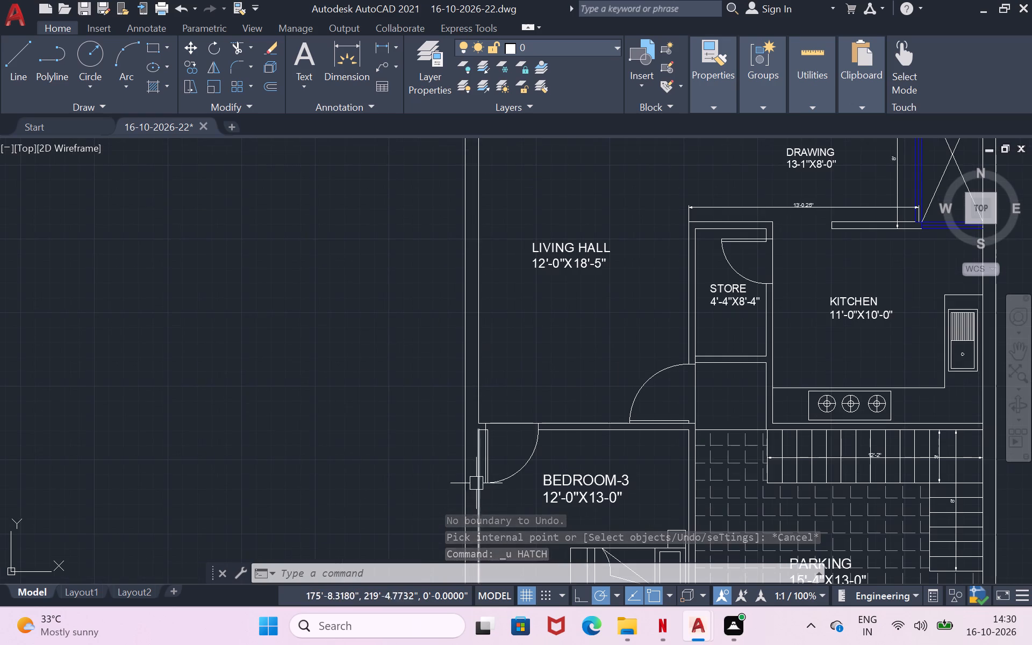
{"action": "scroll", "coordinate": [463, 493], "scroll_direction": "up", "scroll_amount": 3}
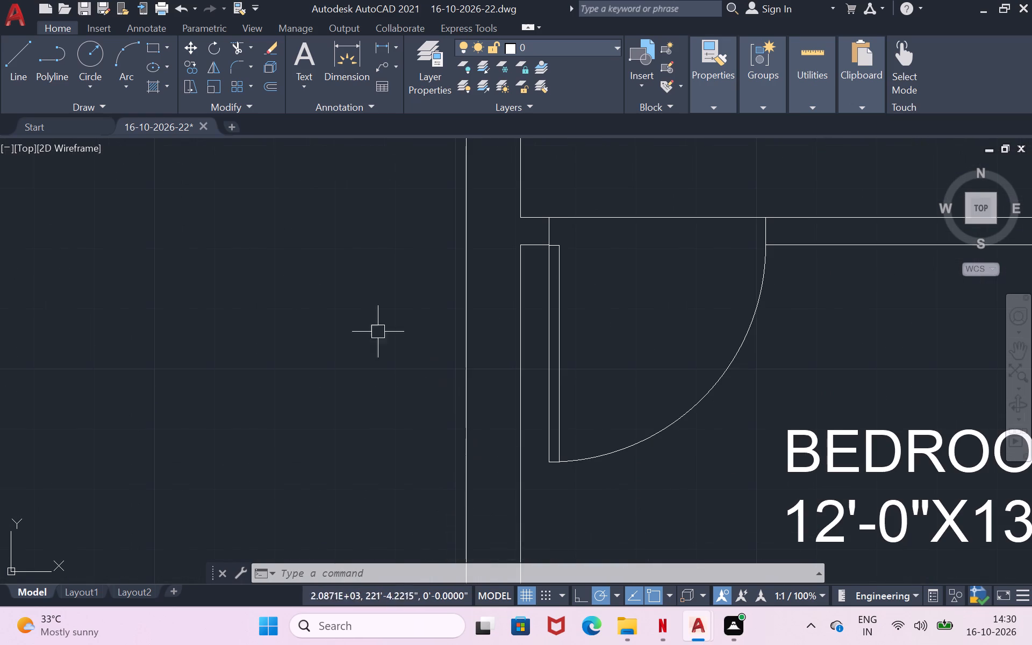
{"action": "left_click", "coordinate": [17, 65]}
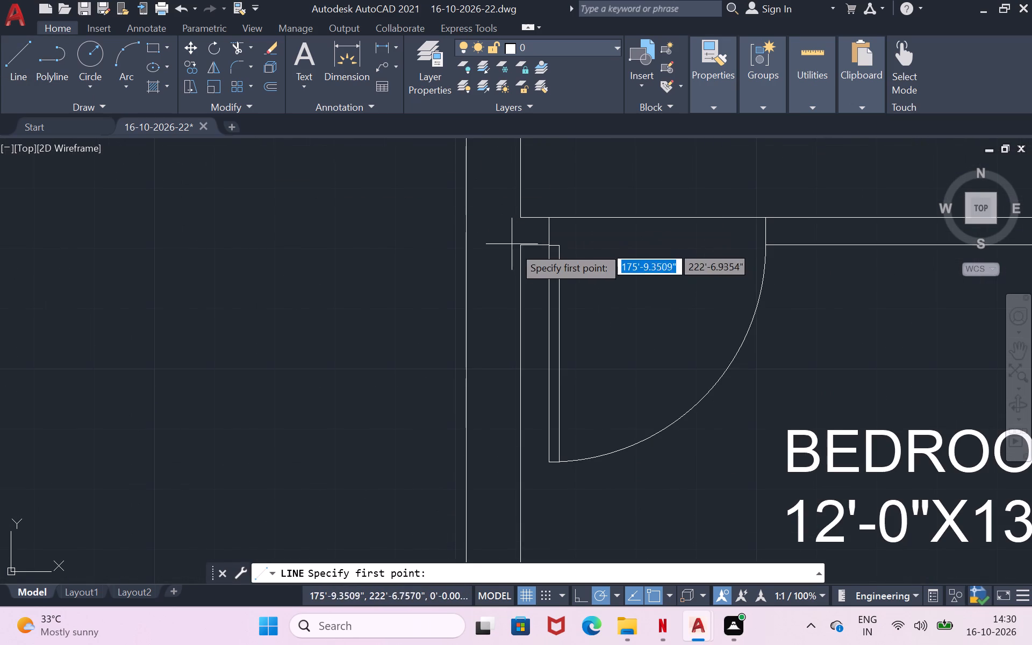
{"action": "left_click", "coordinate": [522, 245]}
{"action": "left_click", "coordinate": [522, 209]}
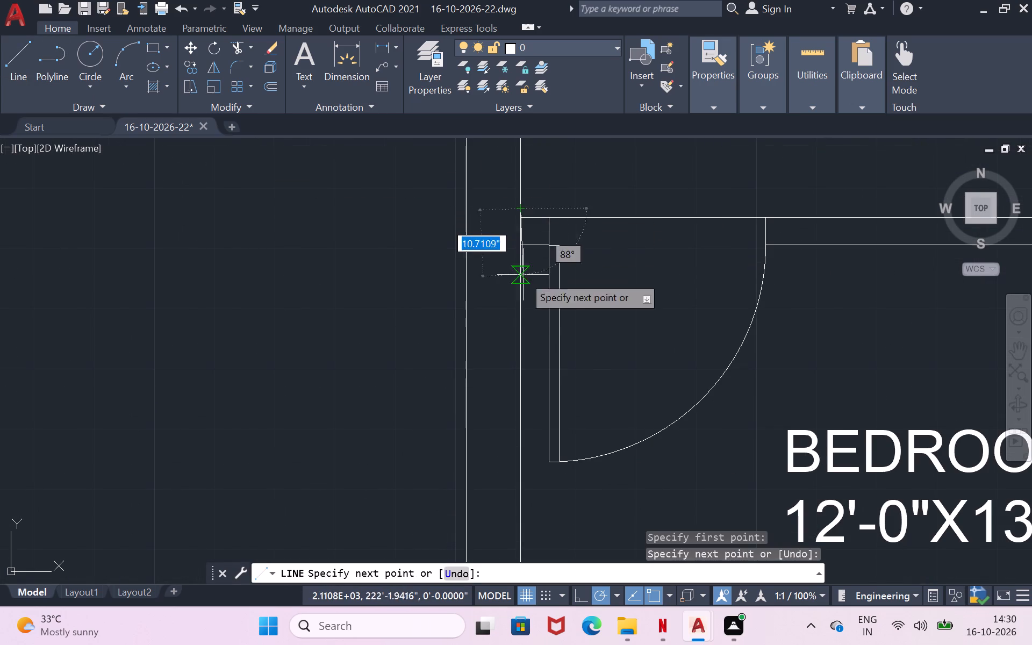
{"action": "key", "text": "Return"}
Fill the outer walls with a SOLID hatch in grey 99,100,102.
{"action": "scroll", "coordinate": [520, 295], "scroll_direction": "down", "scroll_amount": 3}
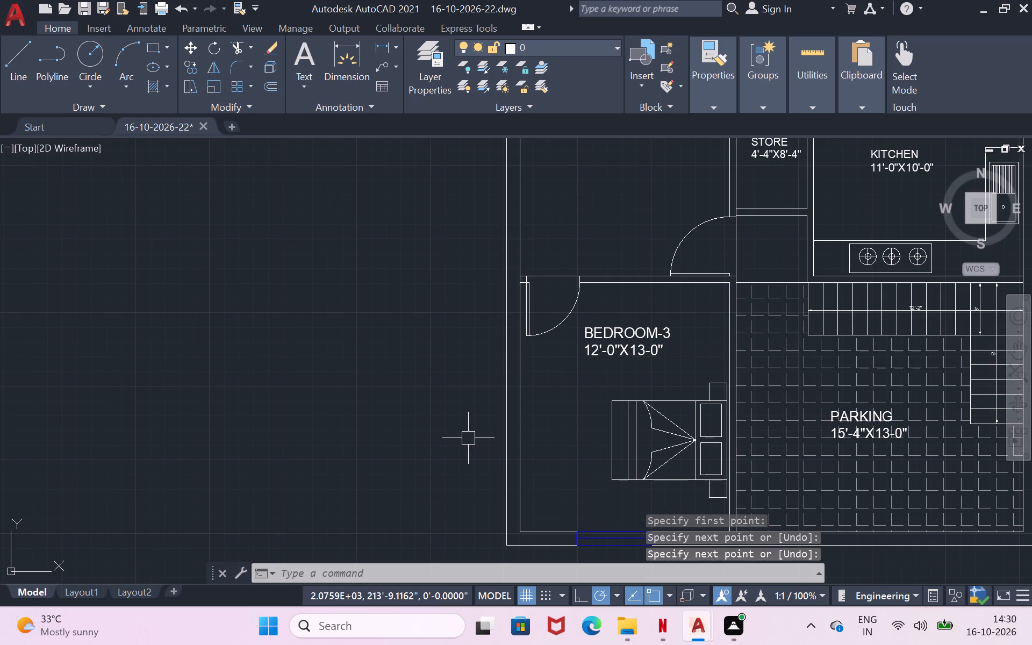
{"action": "key", "text": "h"}
{"action": "key", "text": "Return"}
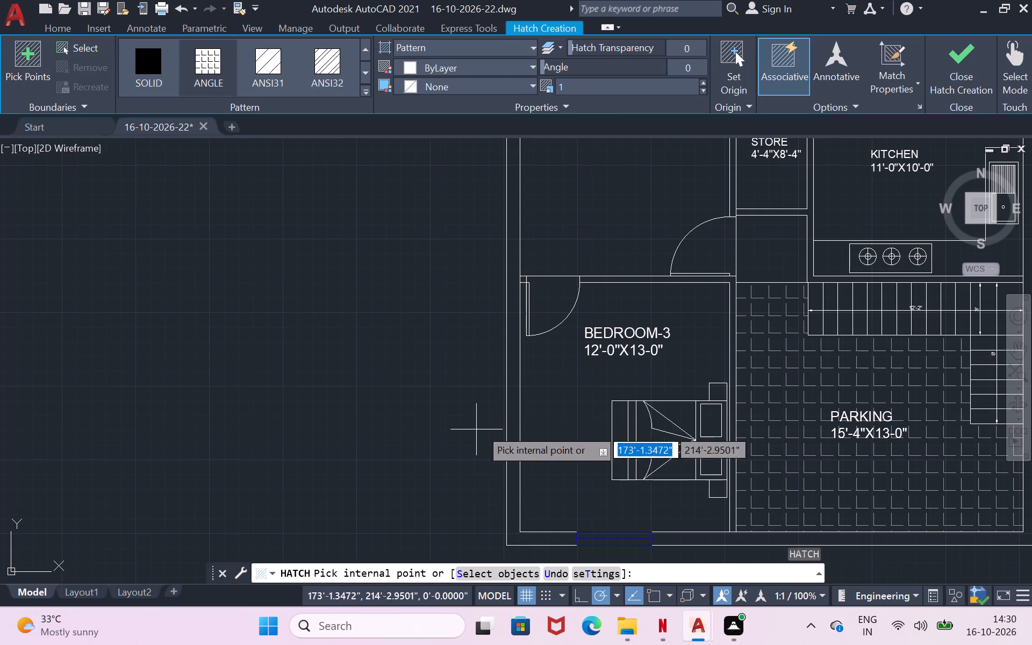
{"action": "left_click", "coordinate": [467, 69]}
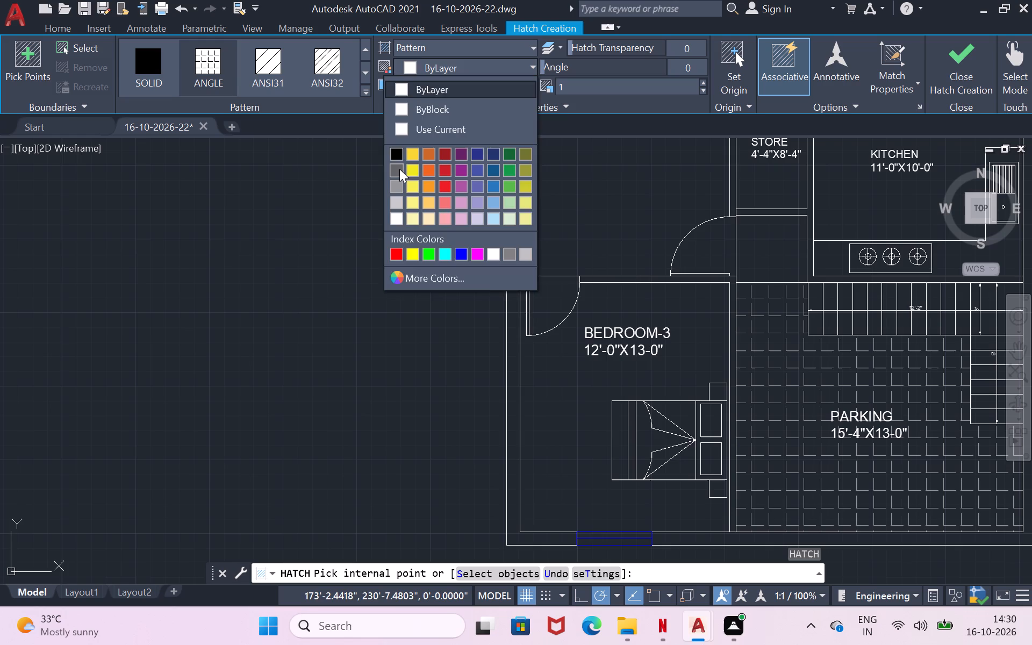
{"action": "left_click", "coordinate": [399, 169]}
{"action": "left_click", "coordinate": [510, 306]}
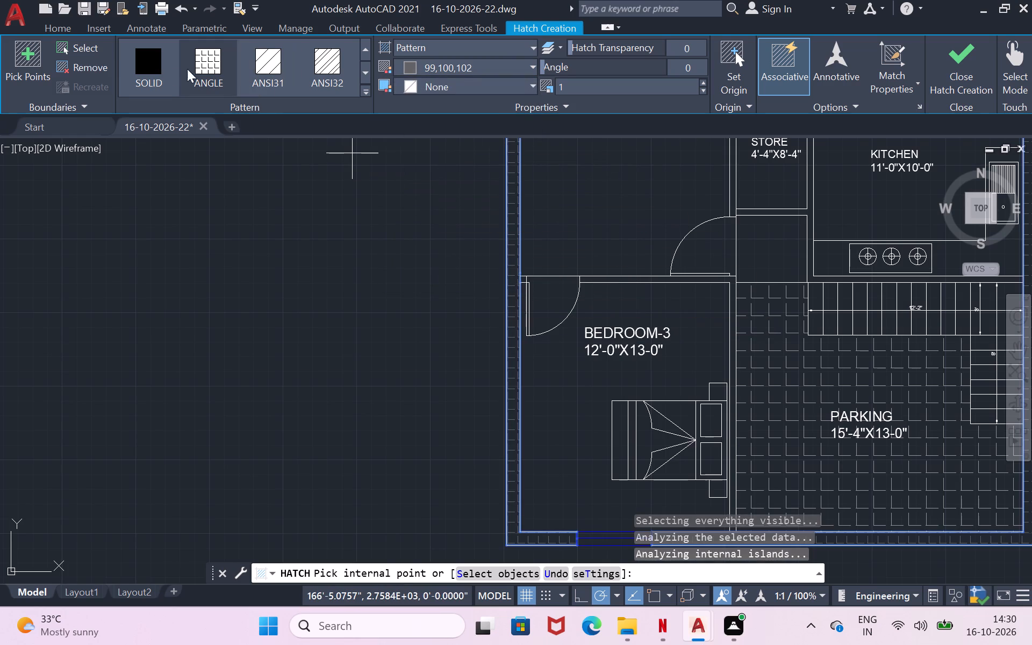
{"action": "left_click", "coordinate": [151, 64]}
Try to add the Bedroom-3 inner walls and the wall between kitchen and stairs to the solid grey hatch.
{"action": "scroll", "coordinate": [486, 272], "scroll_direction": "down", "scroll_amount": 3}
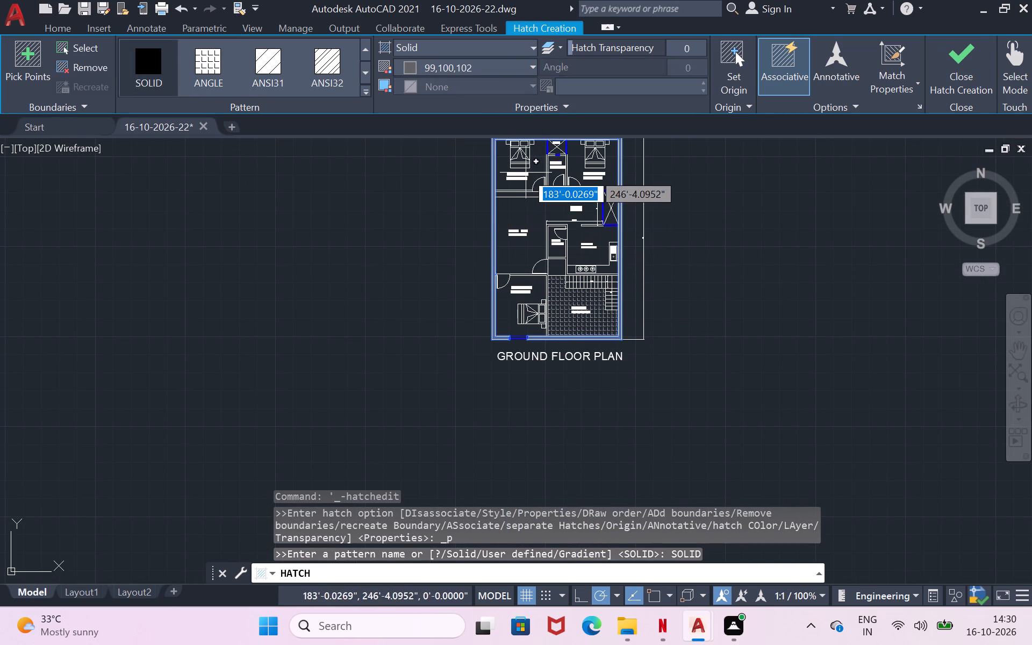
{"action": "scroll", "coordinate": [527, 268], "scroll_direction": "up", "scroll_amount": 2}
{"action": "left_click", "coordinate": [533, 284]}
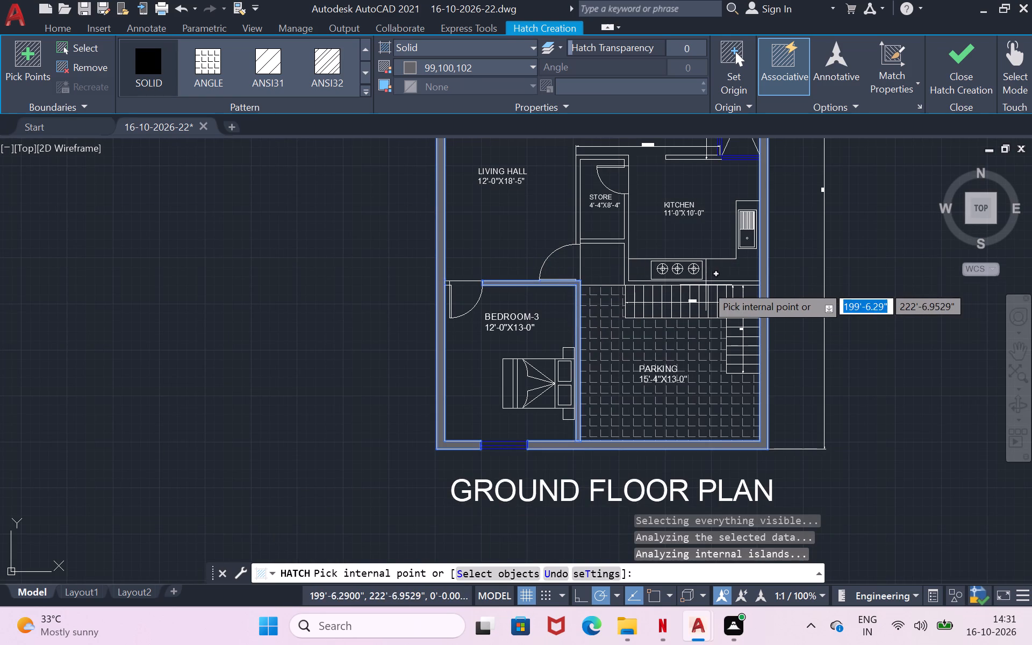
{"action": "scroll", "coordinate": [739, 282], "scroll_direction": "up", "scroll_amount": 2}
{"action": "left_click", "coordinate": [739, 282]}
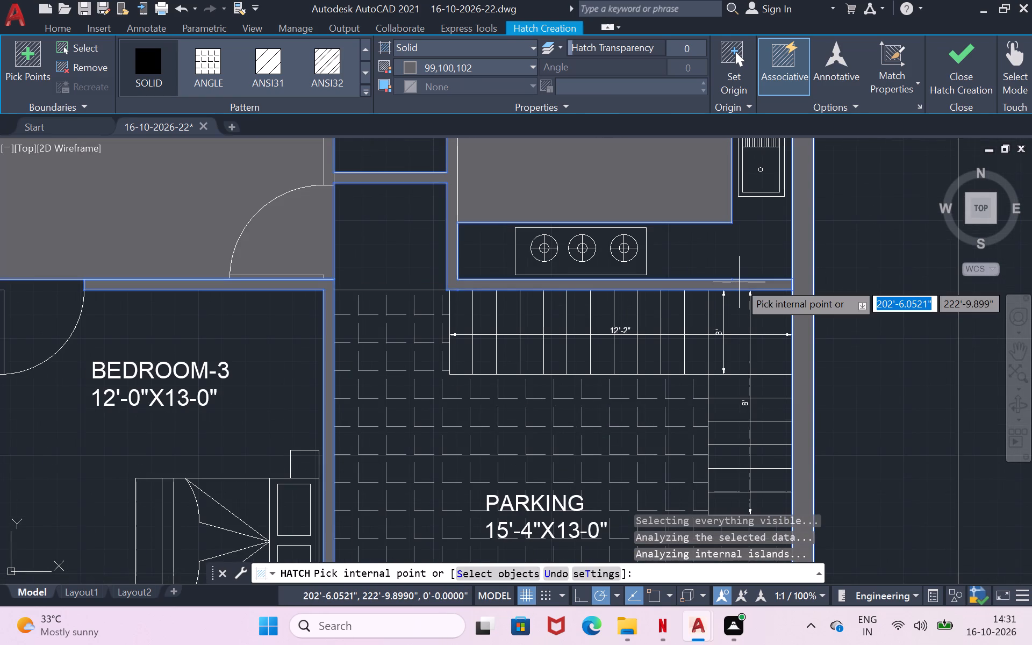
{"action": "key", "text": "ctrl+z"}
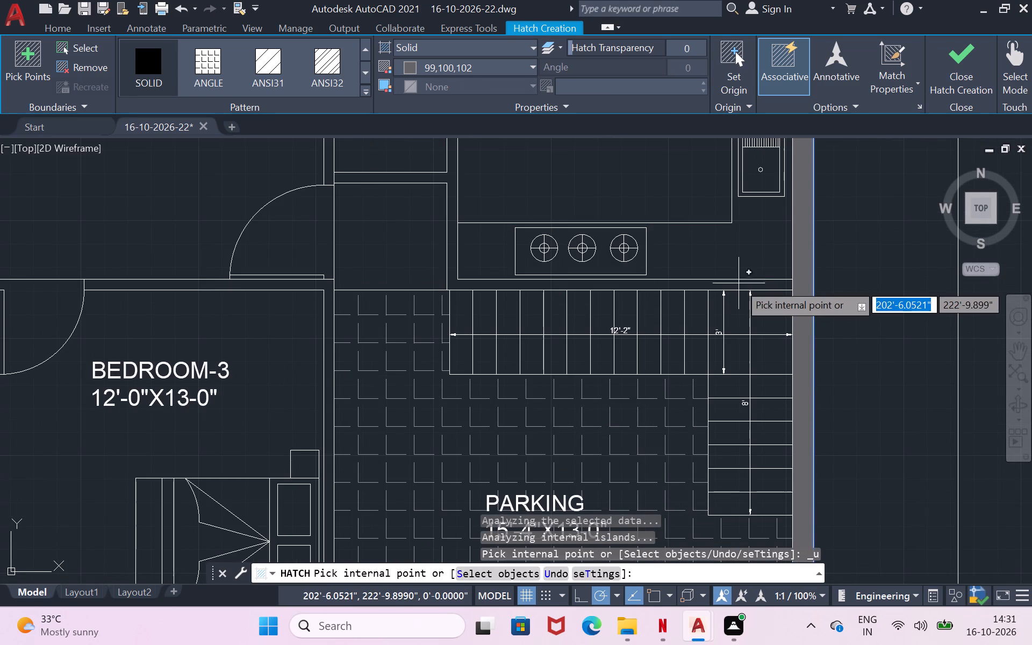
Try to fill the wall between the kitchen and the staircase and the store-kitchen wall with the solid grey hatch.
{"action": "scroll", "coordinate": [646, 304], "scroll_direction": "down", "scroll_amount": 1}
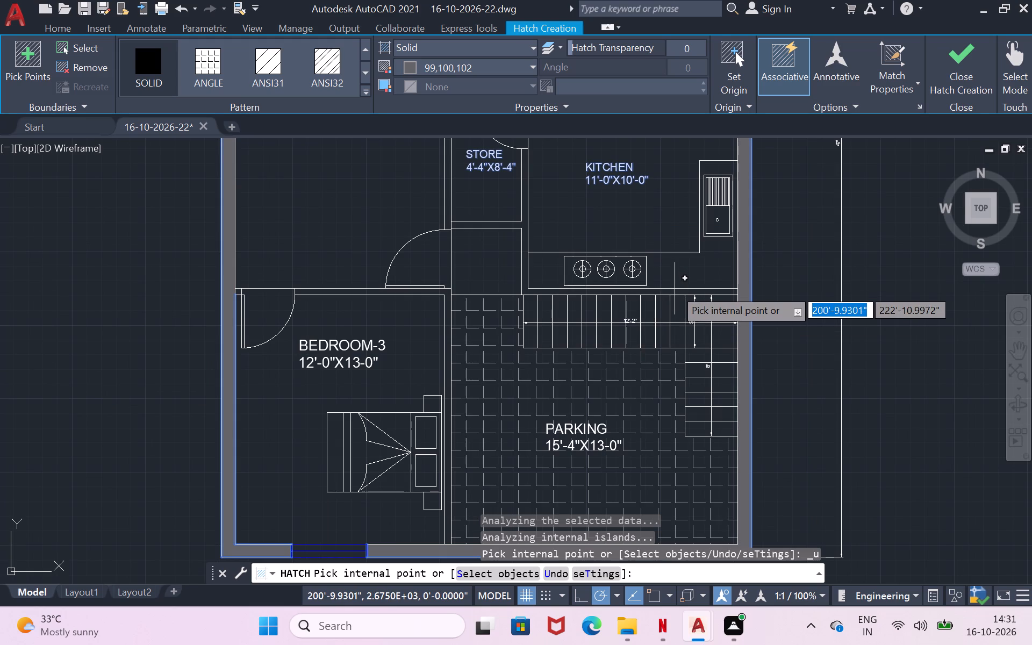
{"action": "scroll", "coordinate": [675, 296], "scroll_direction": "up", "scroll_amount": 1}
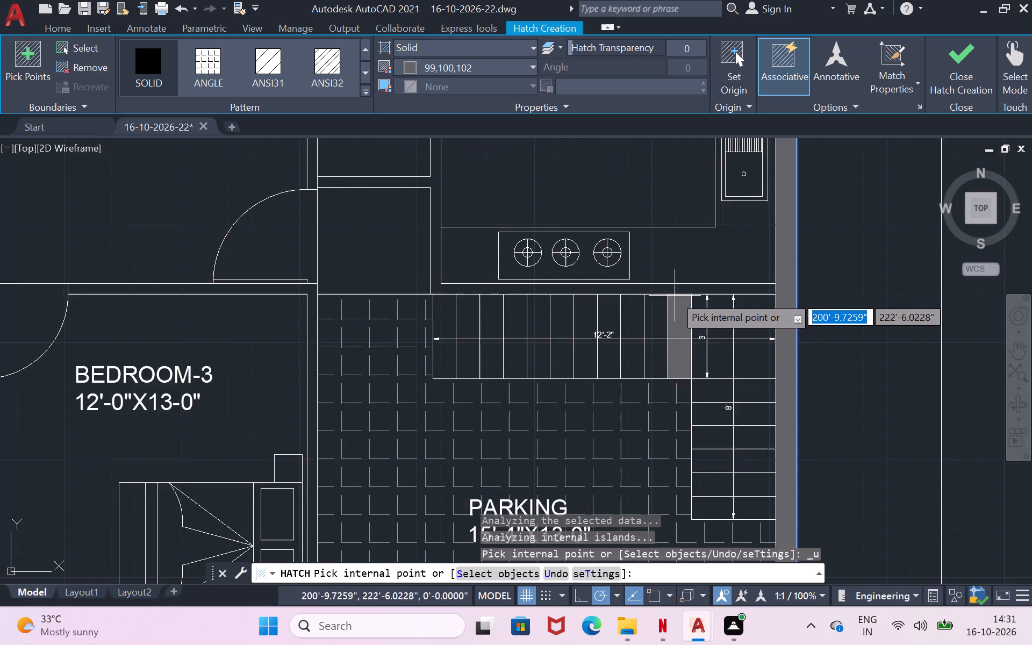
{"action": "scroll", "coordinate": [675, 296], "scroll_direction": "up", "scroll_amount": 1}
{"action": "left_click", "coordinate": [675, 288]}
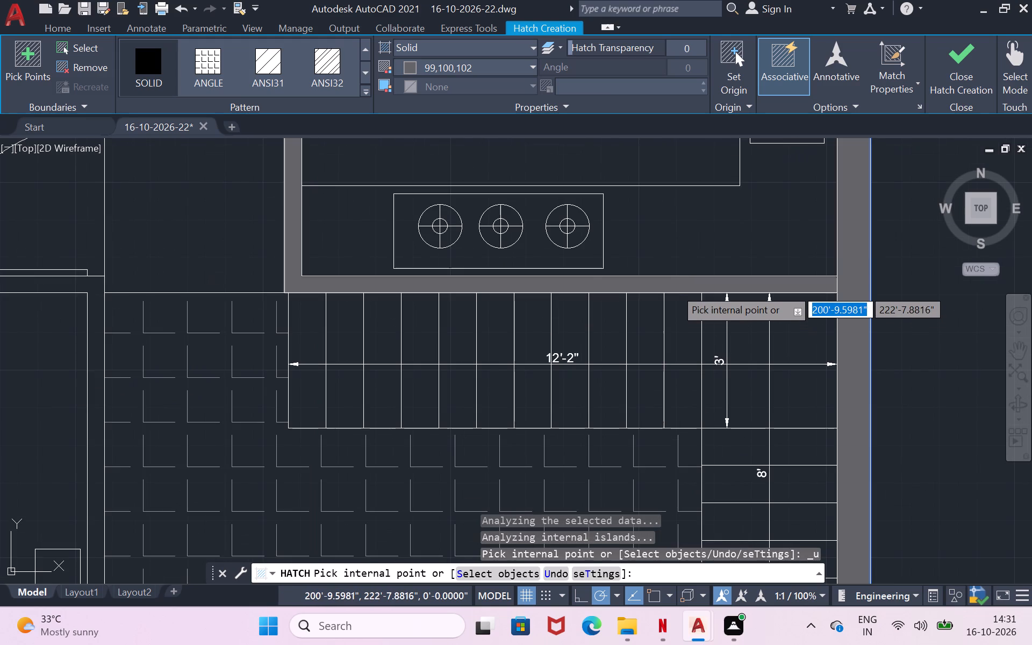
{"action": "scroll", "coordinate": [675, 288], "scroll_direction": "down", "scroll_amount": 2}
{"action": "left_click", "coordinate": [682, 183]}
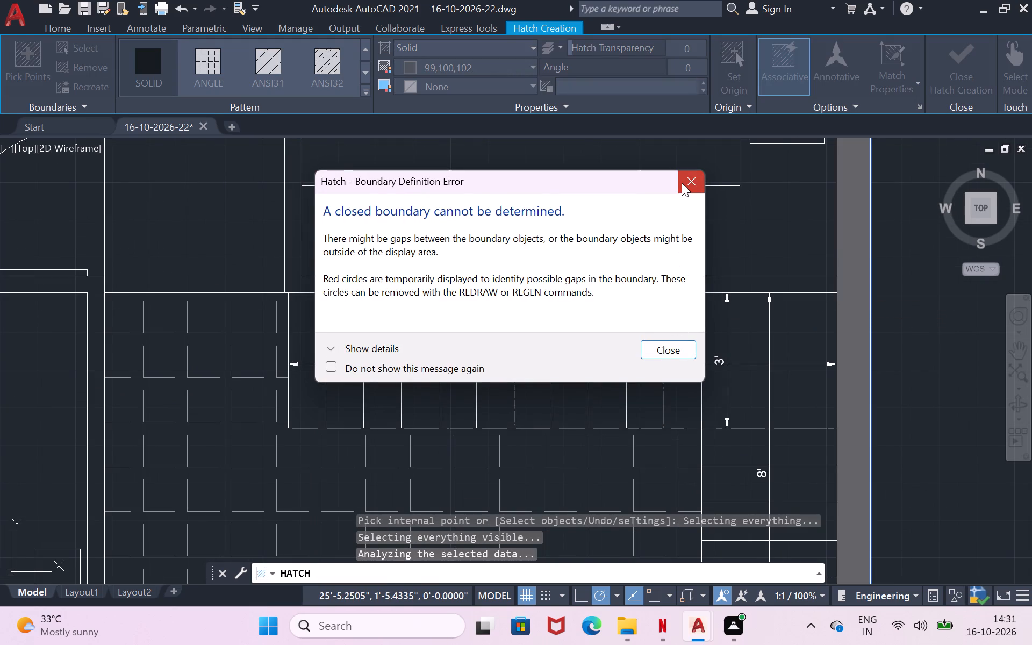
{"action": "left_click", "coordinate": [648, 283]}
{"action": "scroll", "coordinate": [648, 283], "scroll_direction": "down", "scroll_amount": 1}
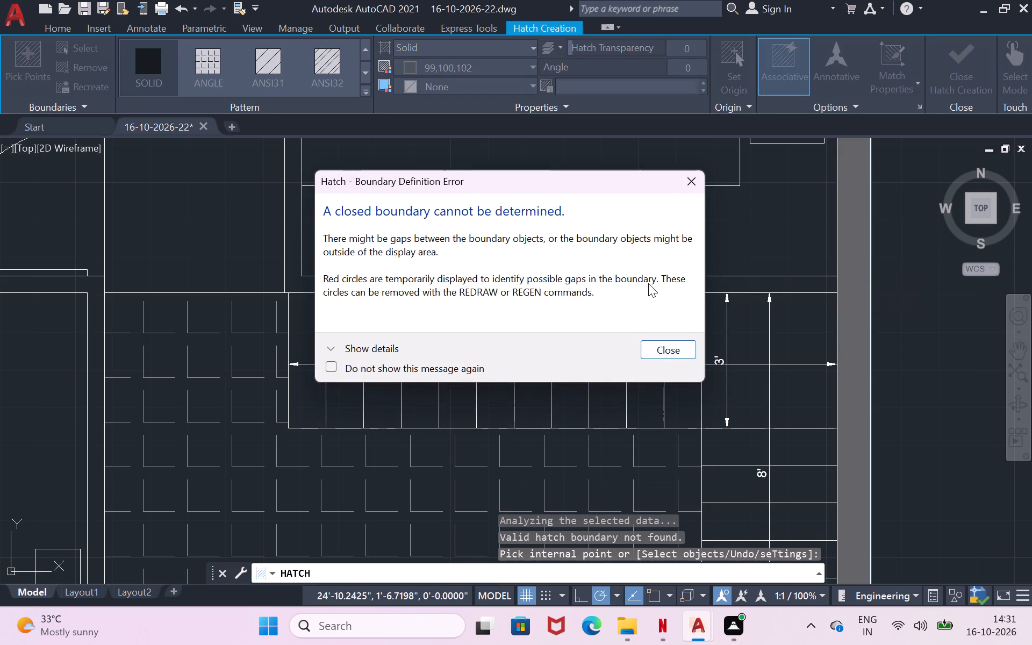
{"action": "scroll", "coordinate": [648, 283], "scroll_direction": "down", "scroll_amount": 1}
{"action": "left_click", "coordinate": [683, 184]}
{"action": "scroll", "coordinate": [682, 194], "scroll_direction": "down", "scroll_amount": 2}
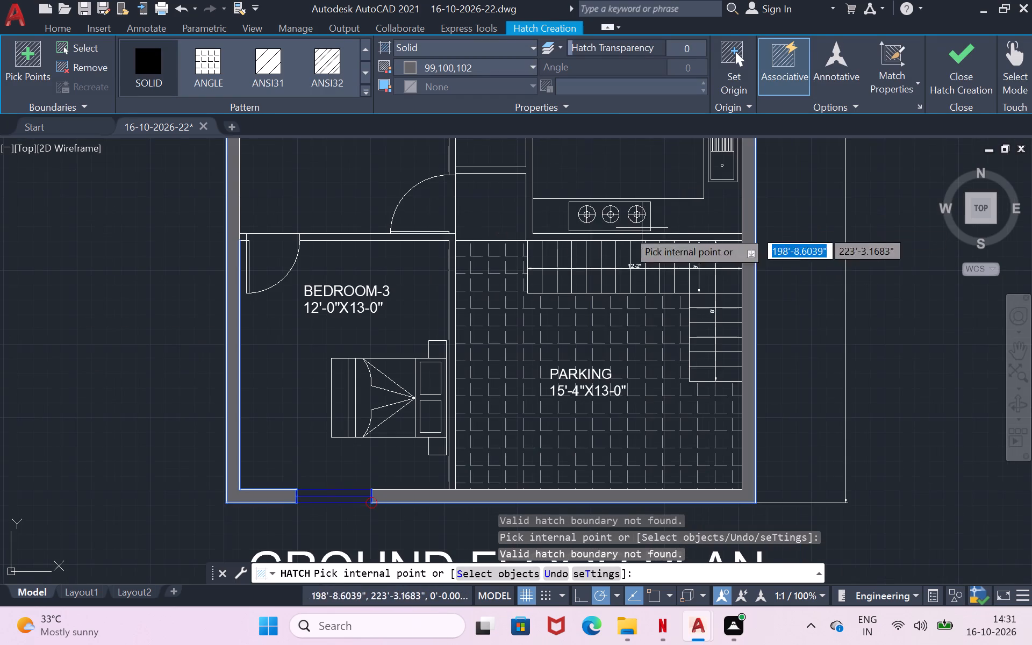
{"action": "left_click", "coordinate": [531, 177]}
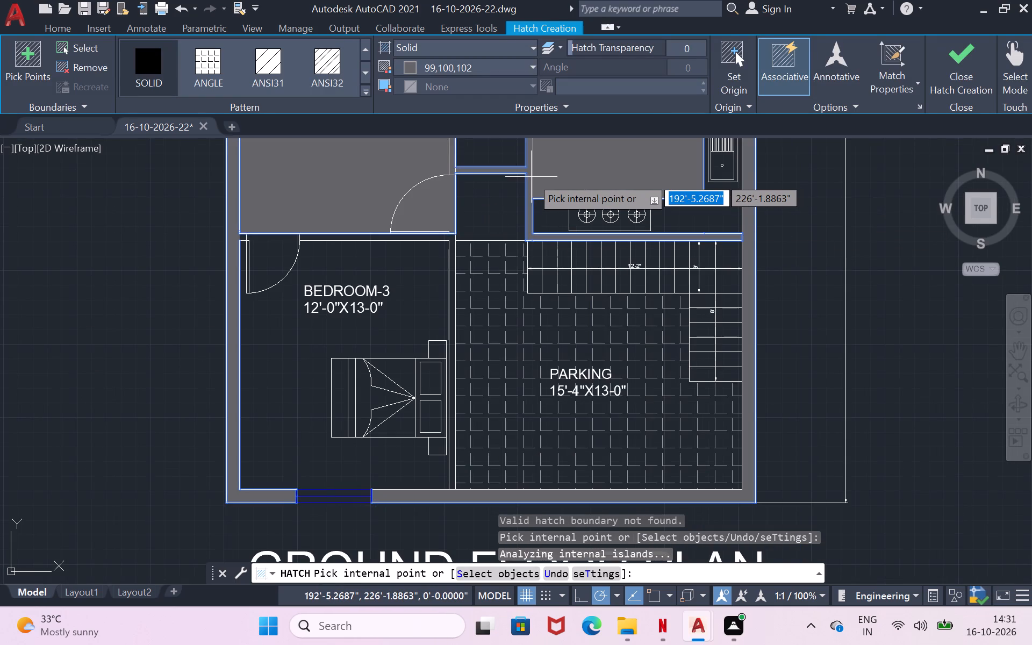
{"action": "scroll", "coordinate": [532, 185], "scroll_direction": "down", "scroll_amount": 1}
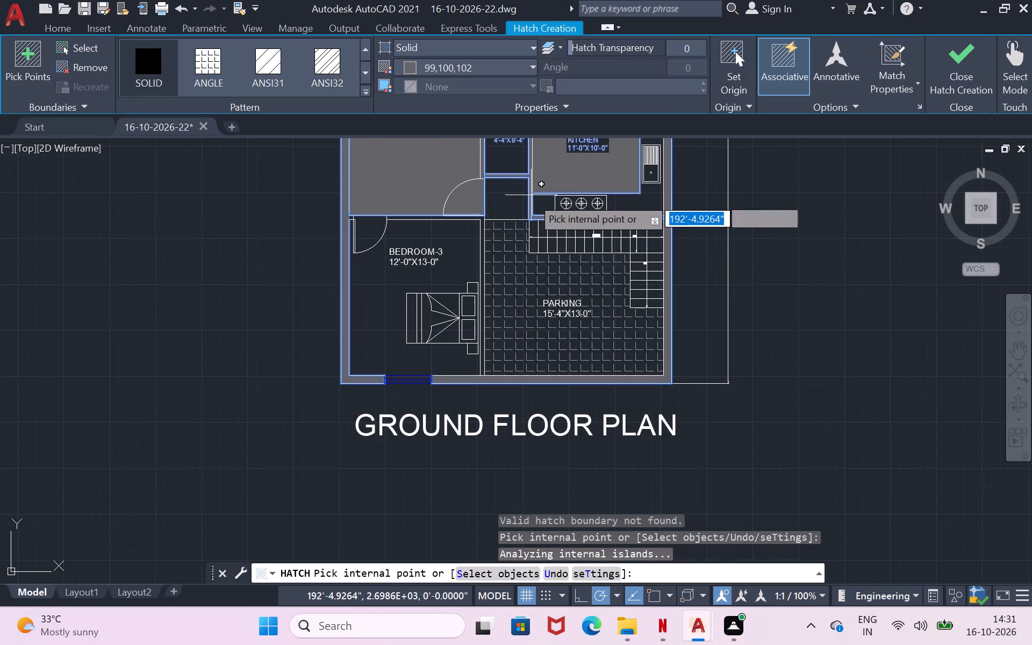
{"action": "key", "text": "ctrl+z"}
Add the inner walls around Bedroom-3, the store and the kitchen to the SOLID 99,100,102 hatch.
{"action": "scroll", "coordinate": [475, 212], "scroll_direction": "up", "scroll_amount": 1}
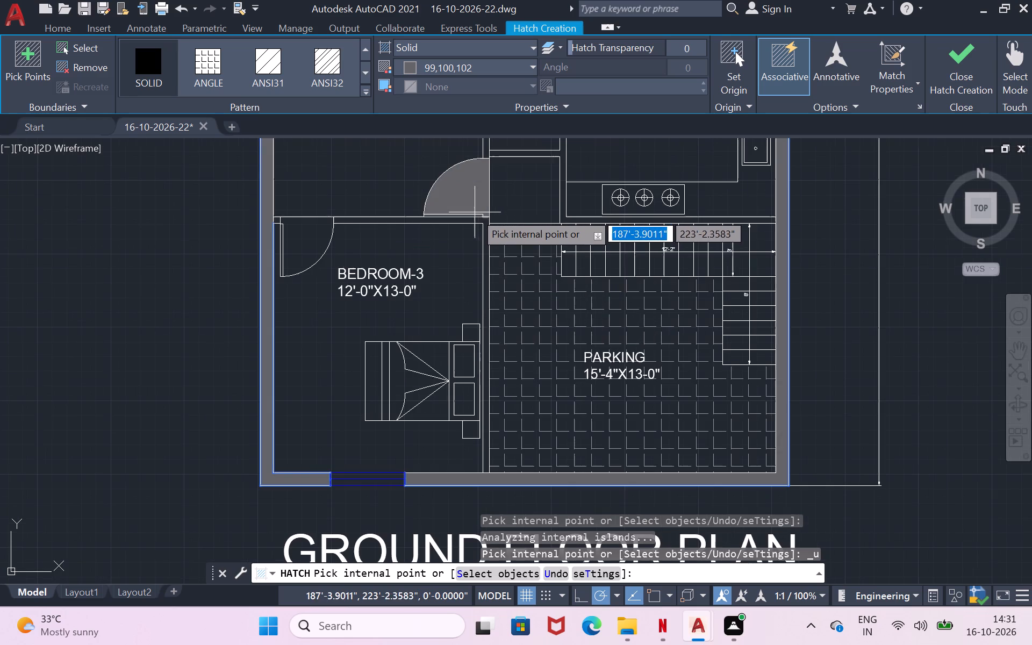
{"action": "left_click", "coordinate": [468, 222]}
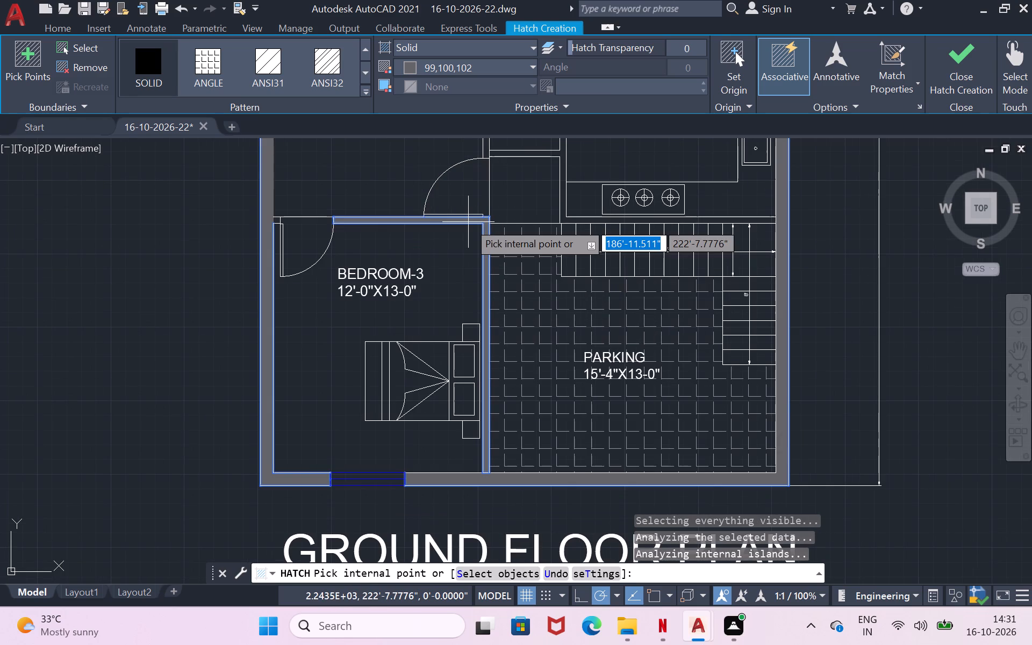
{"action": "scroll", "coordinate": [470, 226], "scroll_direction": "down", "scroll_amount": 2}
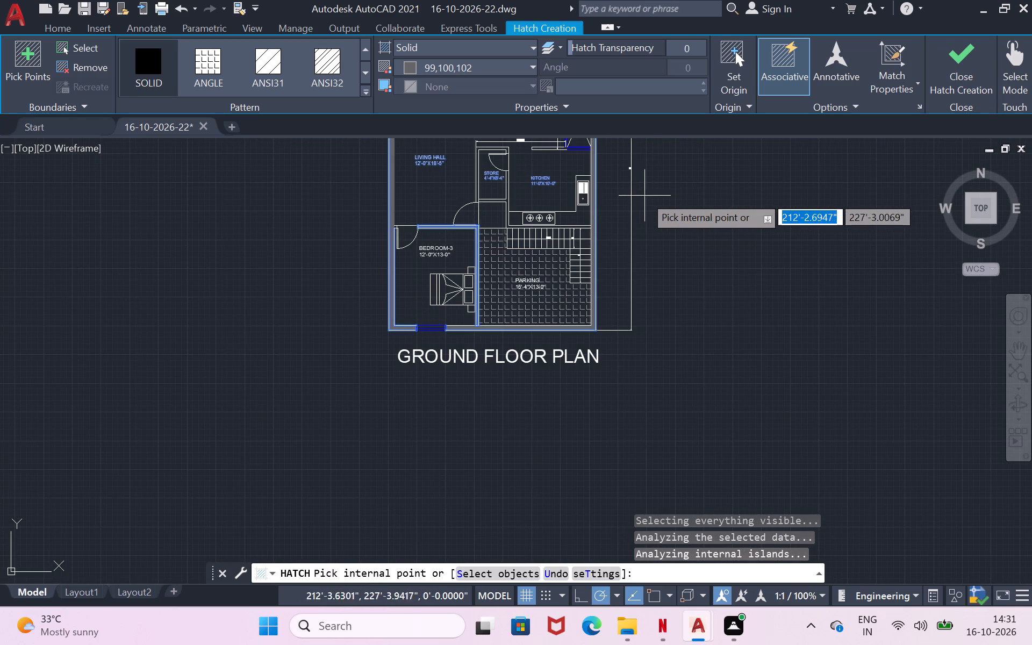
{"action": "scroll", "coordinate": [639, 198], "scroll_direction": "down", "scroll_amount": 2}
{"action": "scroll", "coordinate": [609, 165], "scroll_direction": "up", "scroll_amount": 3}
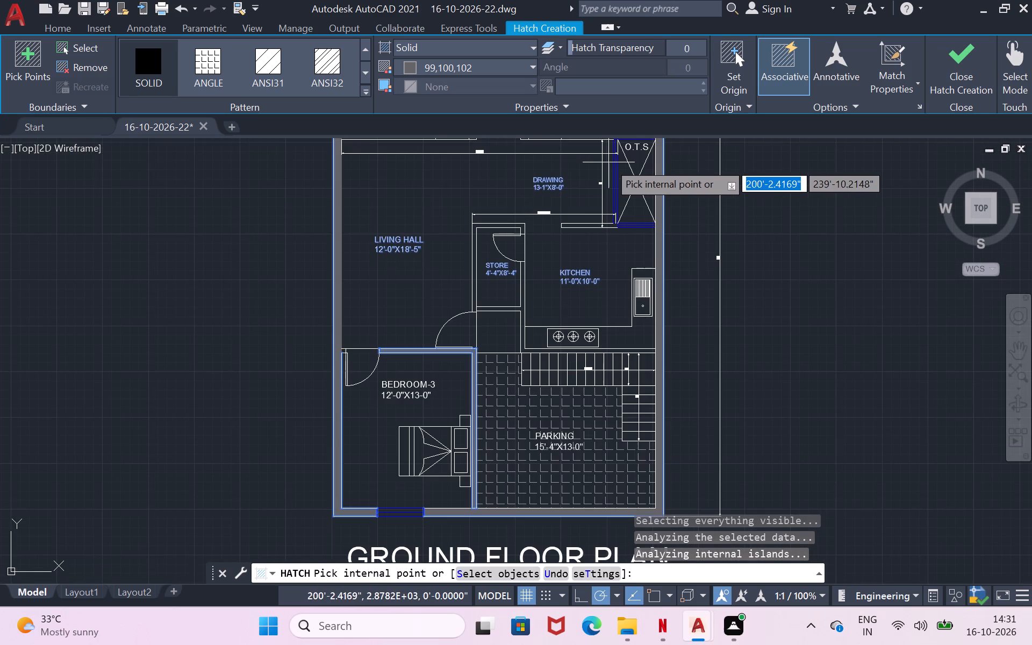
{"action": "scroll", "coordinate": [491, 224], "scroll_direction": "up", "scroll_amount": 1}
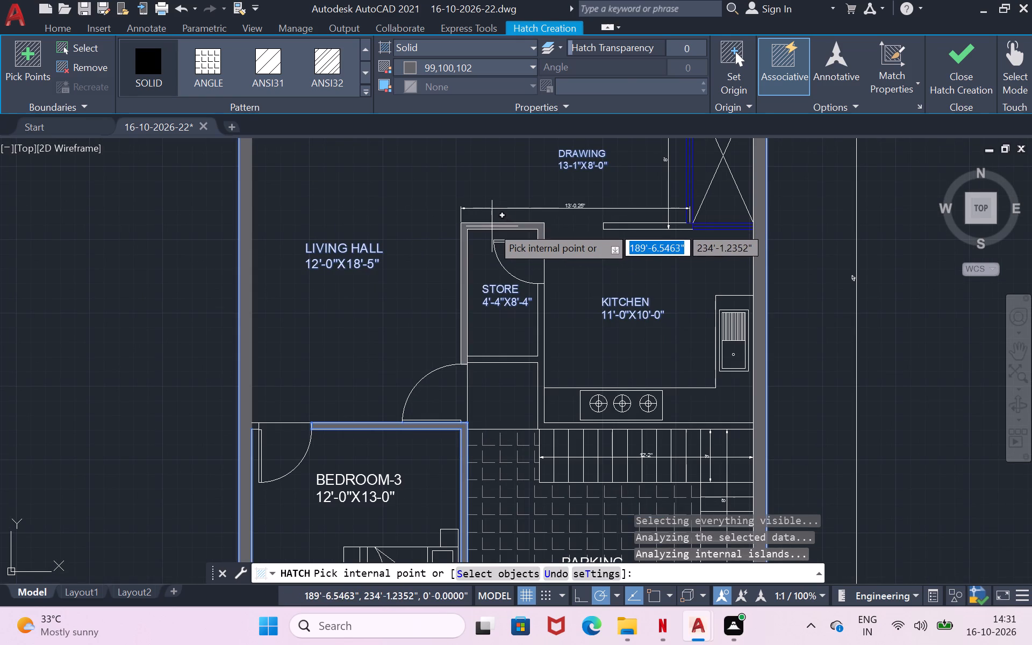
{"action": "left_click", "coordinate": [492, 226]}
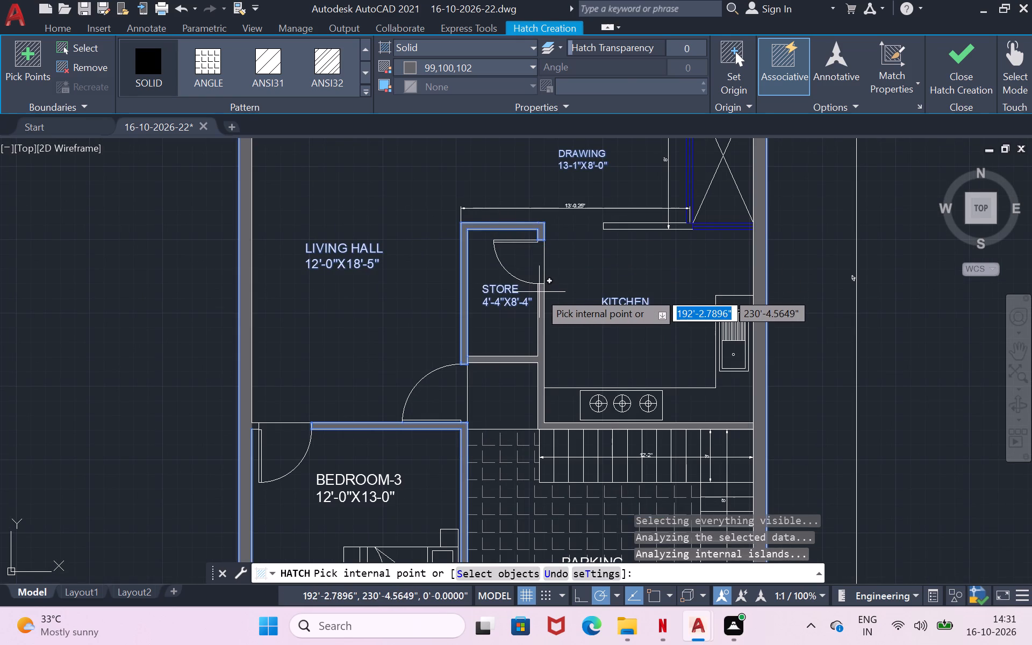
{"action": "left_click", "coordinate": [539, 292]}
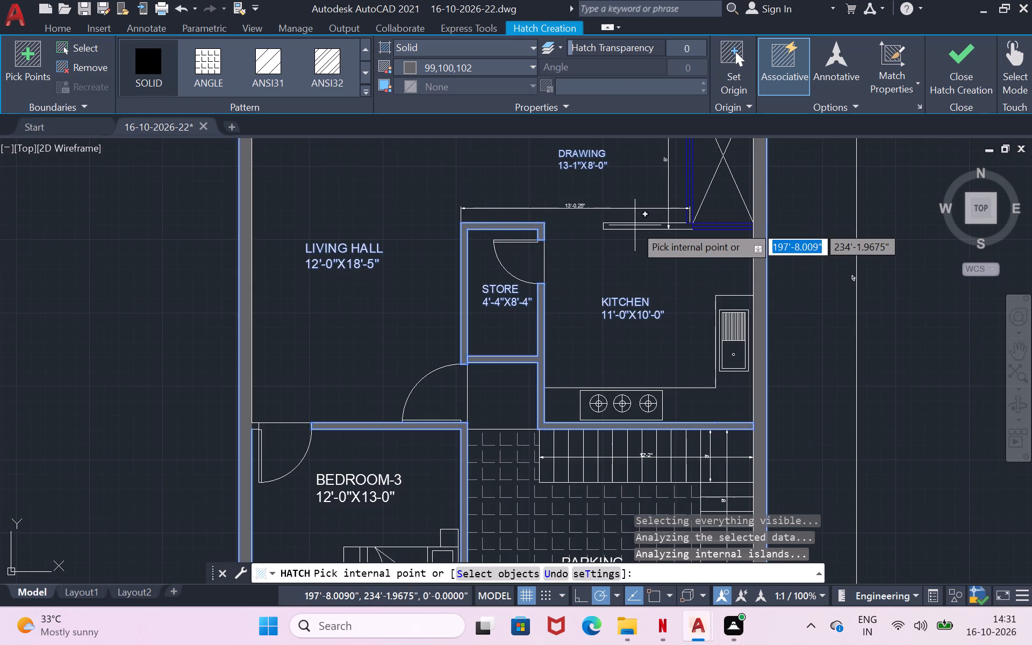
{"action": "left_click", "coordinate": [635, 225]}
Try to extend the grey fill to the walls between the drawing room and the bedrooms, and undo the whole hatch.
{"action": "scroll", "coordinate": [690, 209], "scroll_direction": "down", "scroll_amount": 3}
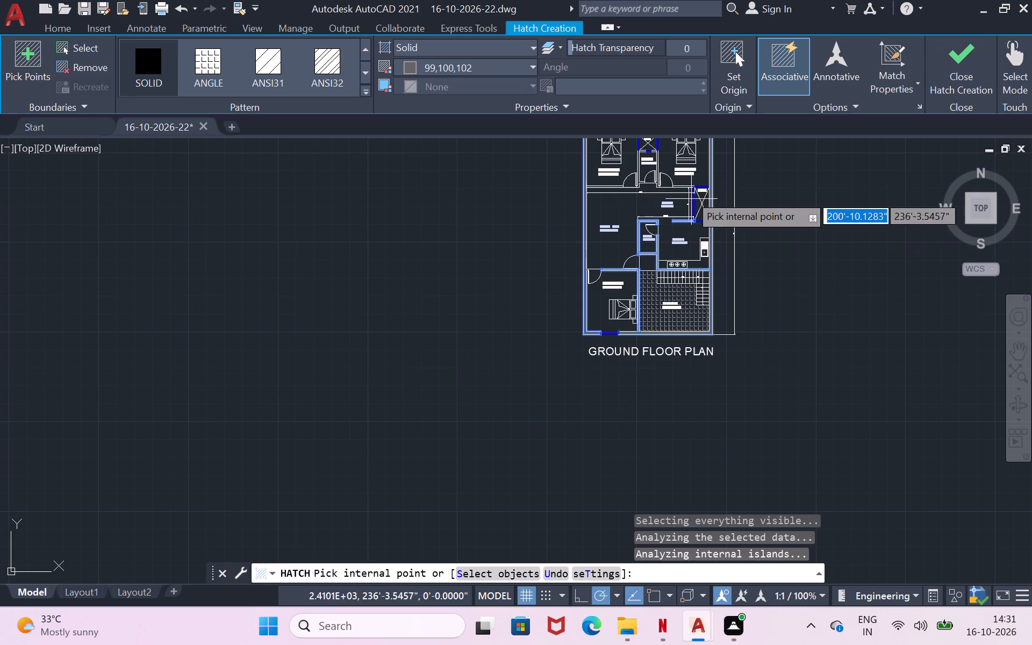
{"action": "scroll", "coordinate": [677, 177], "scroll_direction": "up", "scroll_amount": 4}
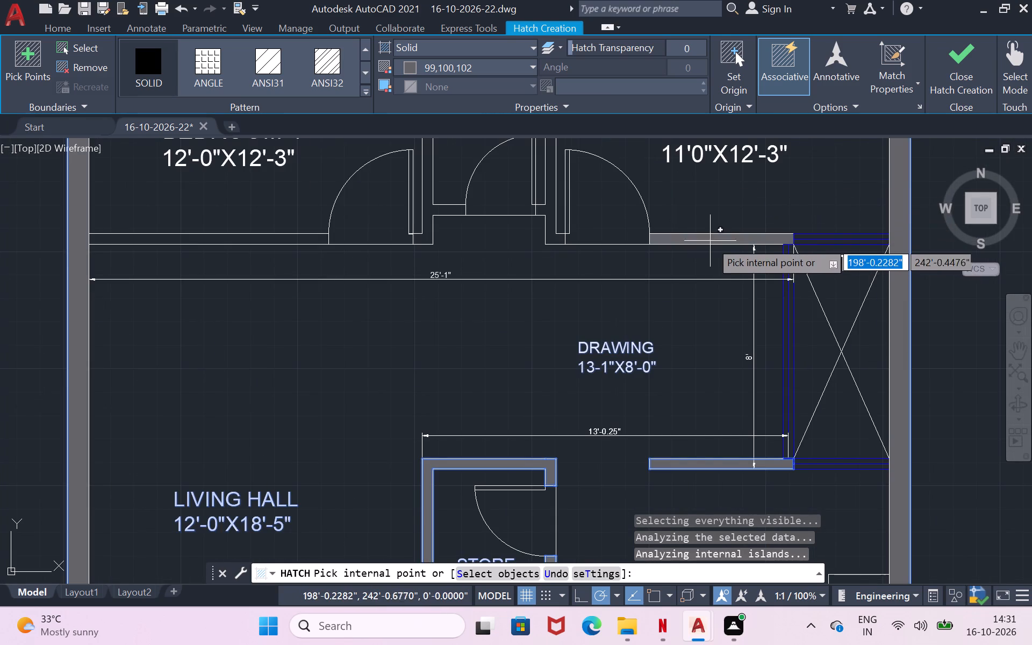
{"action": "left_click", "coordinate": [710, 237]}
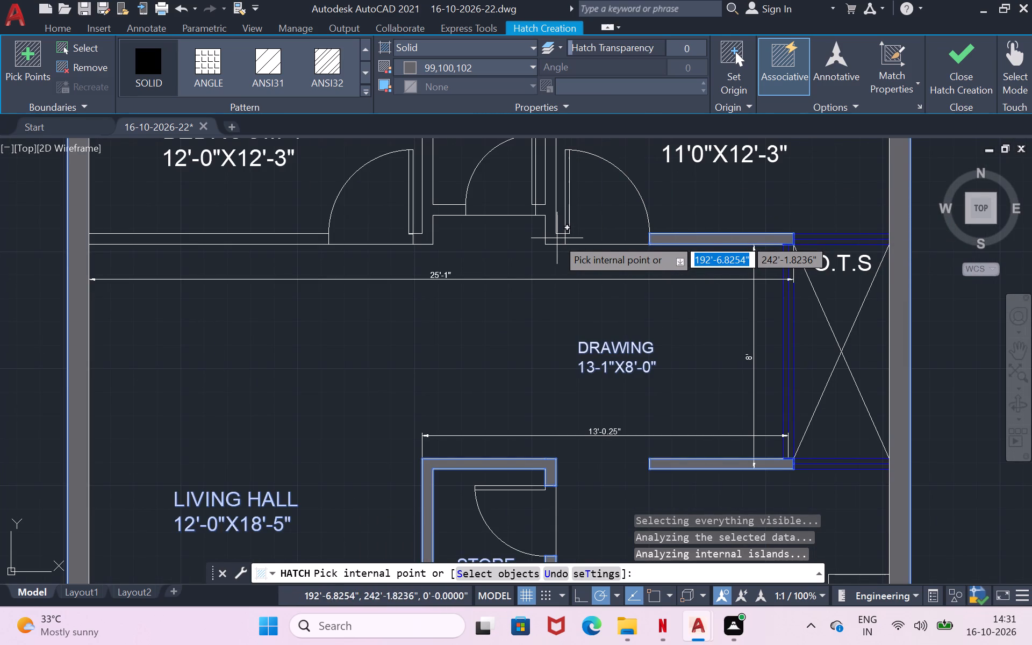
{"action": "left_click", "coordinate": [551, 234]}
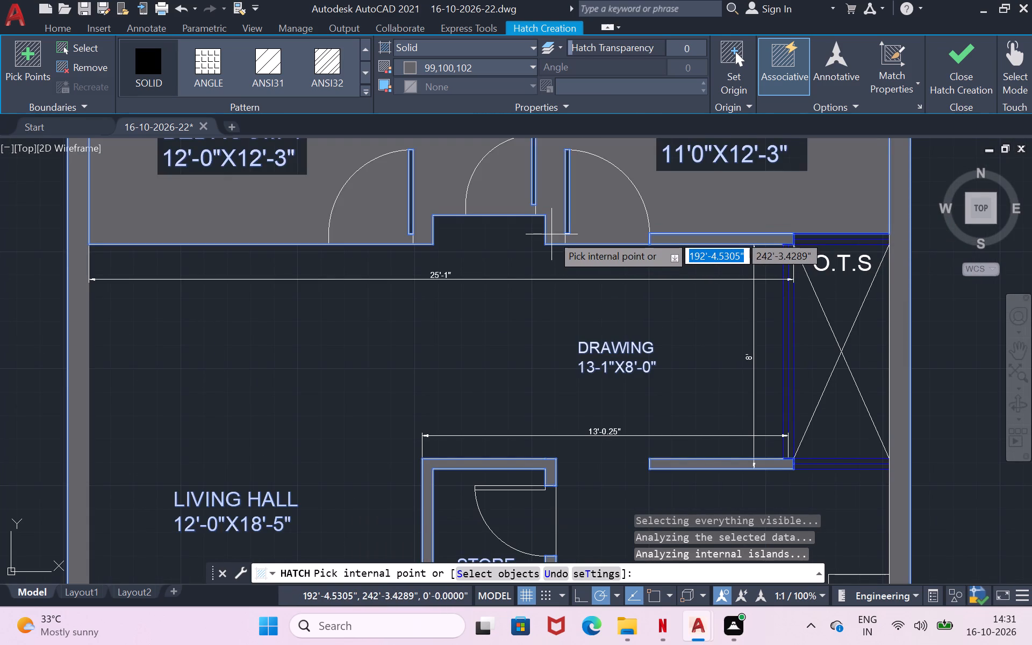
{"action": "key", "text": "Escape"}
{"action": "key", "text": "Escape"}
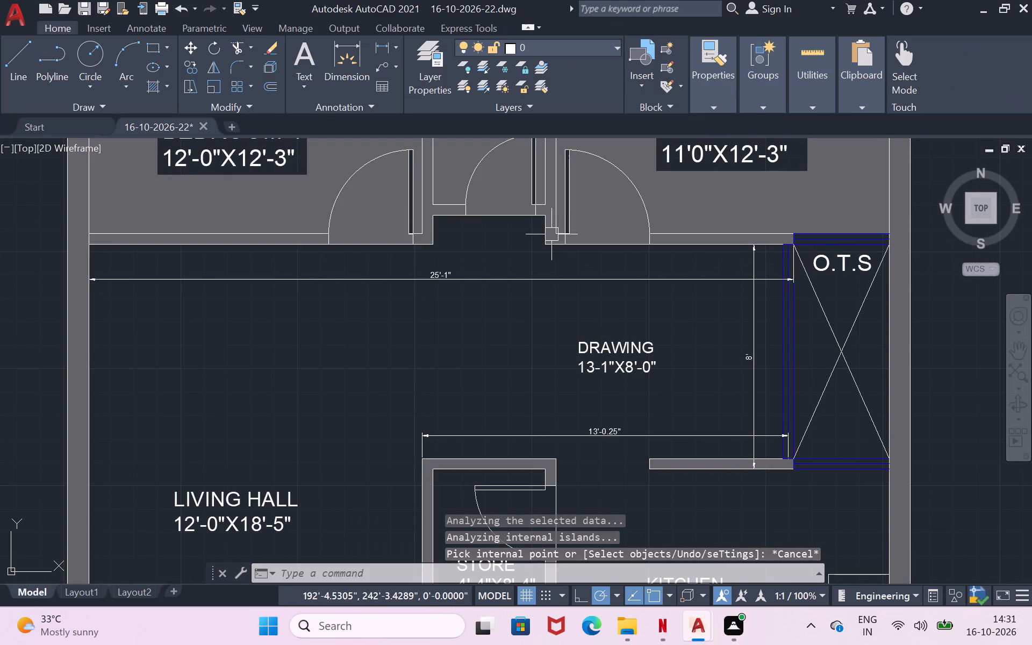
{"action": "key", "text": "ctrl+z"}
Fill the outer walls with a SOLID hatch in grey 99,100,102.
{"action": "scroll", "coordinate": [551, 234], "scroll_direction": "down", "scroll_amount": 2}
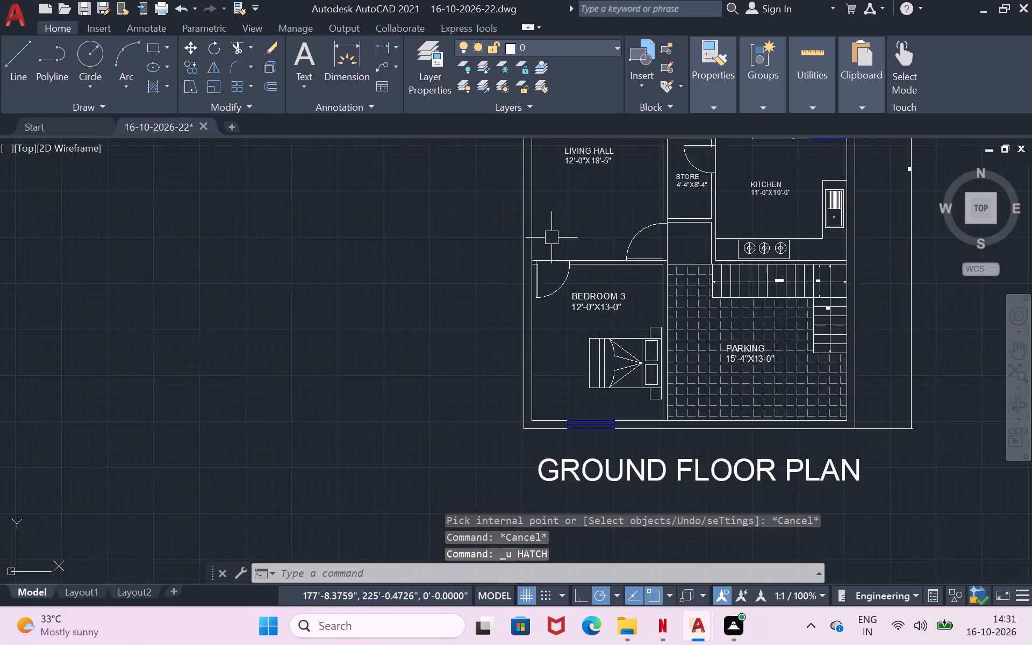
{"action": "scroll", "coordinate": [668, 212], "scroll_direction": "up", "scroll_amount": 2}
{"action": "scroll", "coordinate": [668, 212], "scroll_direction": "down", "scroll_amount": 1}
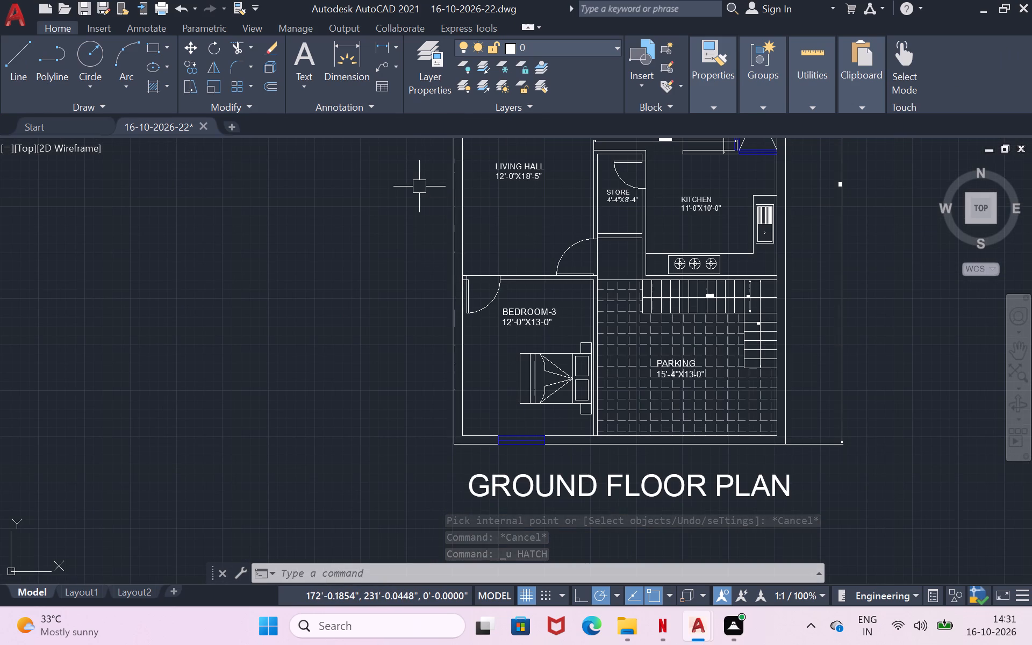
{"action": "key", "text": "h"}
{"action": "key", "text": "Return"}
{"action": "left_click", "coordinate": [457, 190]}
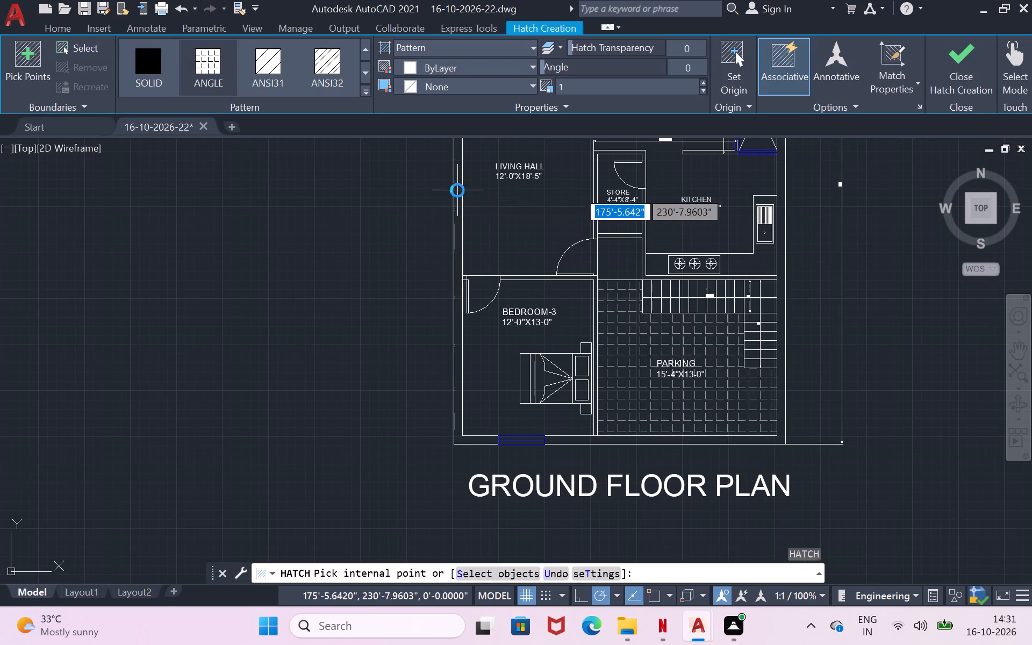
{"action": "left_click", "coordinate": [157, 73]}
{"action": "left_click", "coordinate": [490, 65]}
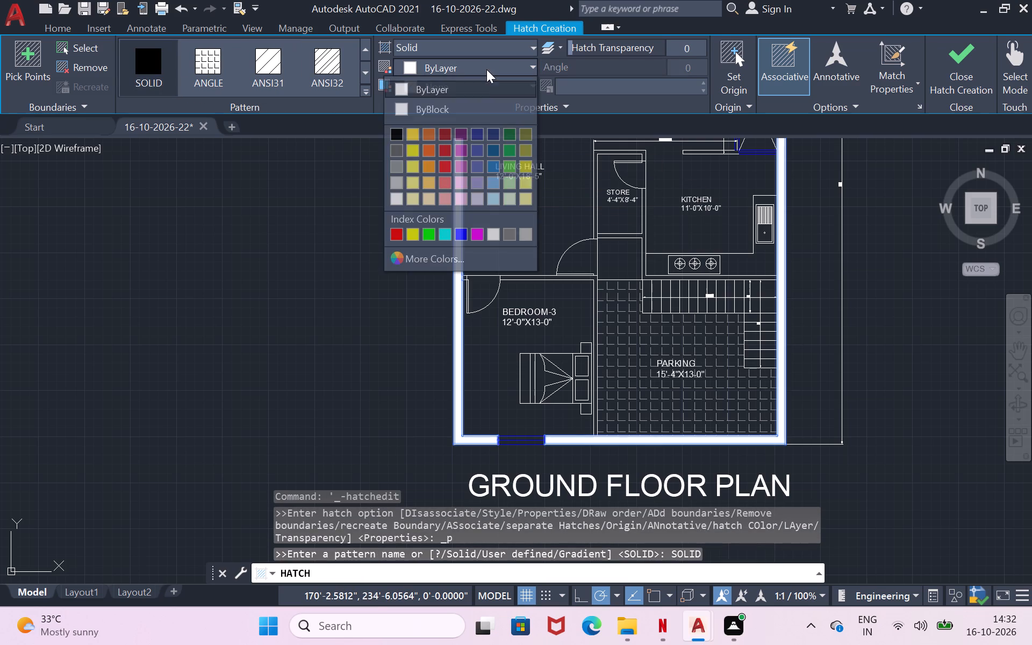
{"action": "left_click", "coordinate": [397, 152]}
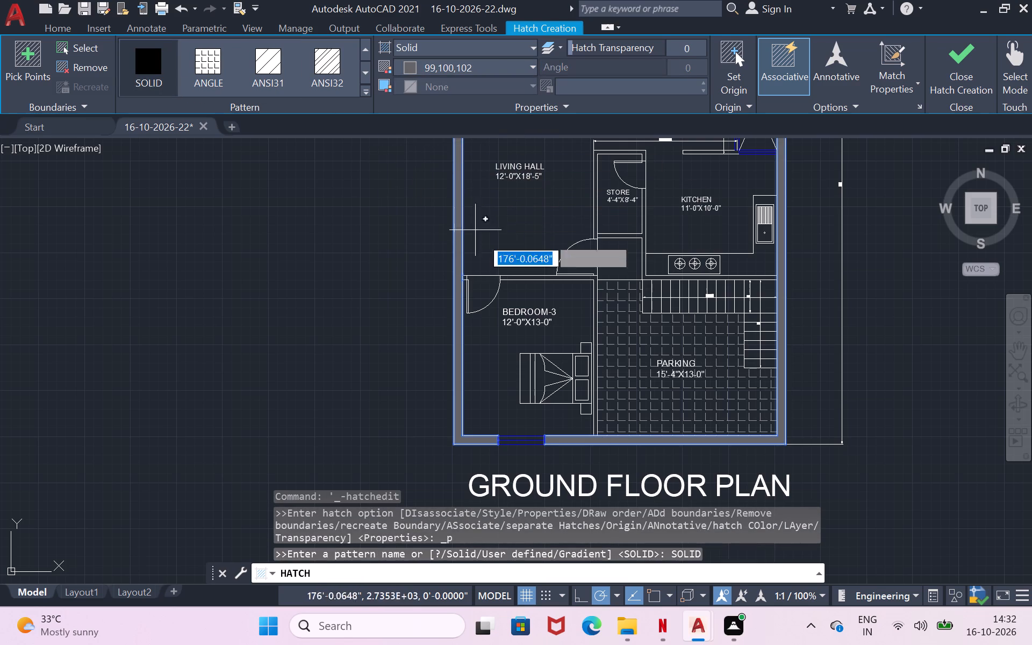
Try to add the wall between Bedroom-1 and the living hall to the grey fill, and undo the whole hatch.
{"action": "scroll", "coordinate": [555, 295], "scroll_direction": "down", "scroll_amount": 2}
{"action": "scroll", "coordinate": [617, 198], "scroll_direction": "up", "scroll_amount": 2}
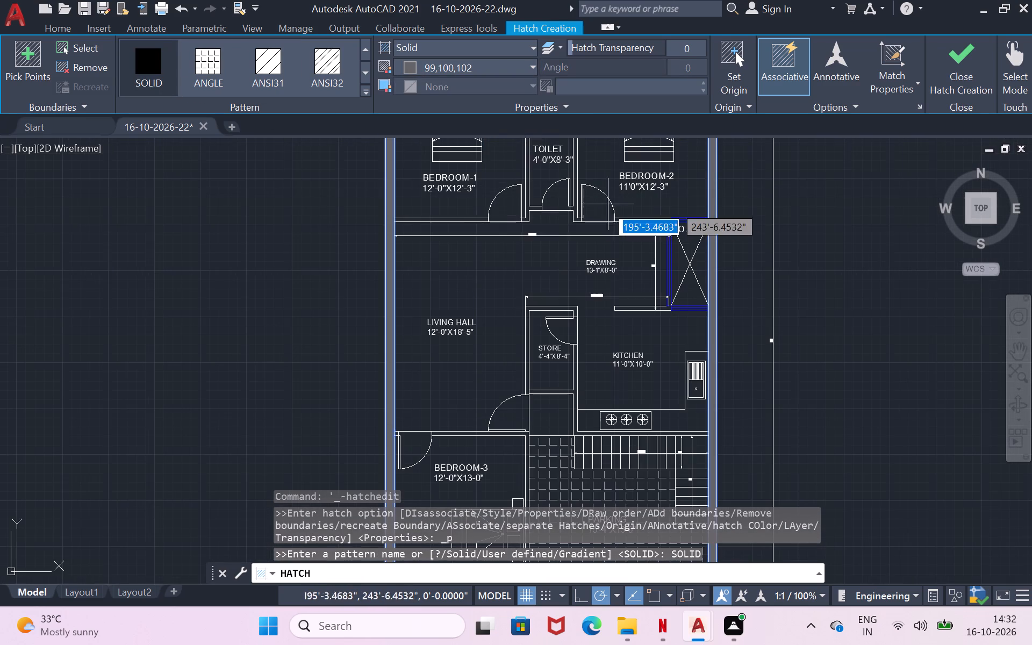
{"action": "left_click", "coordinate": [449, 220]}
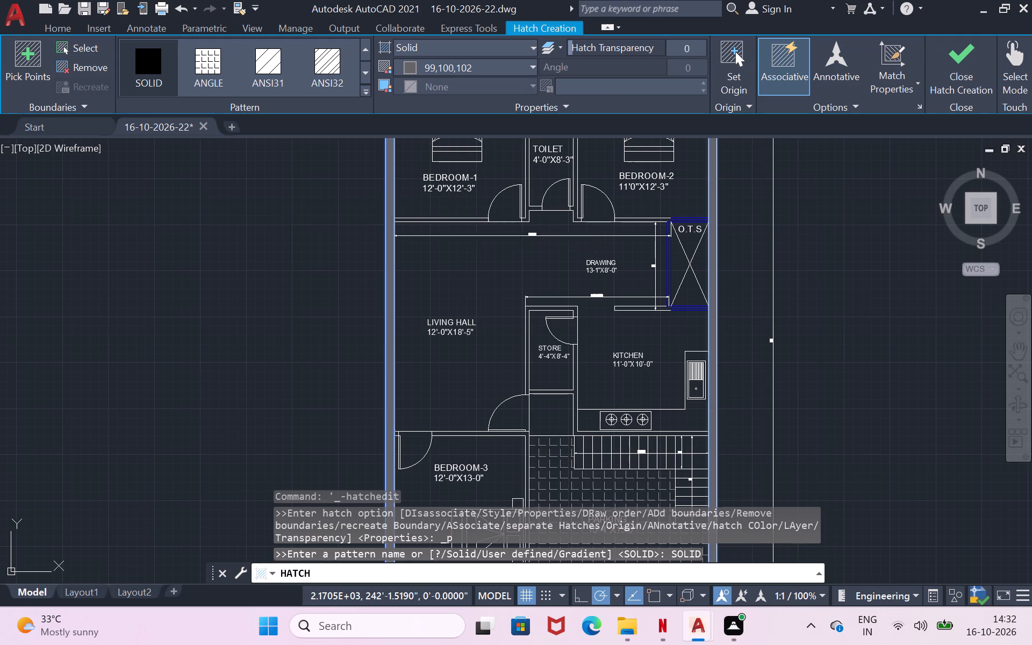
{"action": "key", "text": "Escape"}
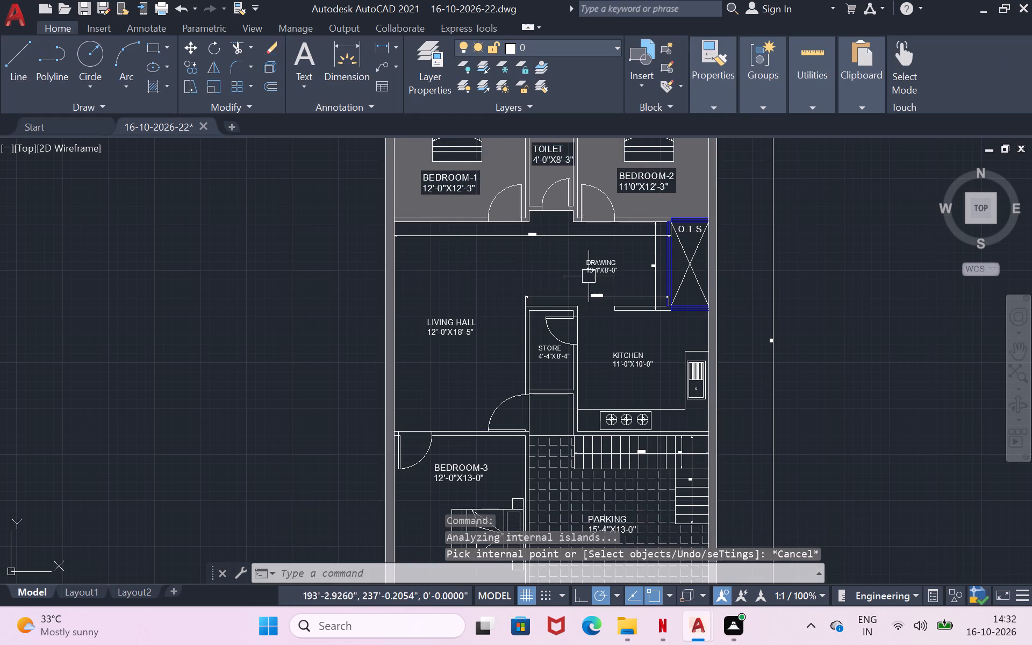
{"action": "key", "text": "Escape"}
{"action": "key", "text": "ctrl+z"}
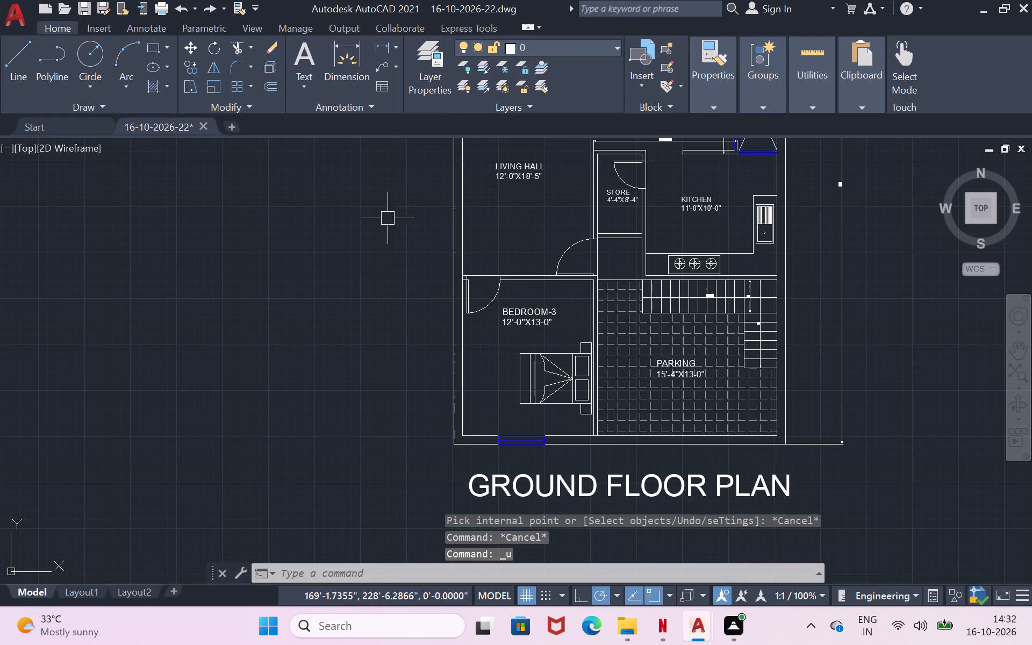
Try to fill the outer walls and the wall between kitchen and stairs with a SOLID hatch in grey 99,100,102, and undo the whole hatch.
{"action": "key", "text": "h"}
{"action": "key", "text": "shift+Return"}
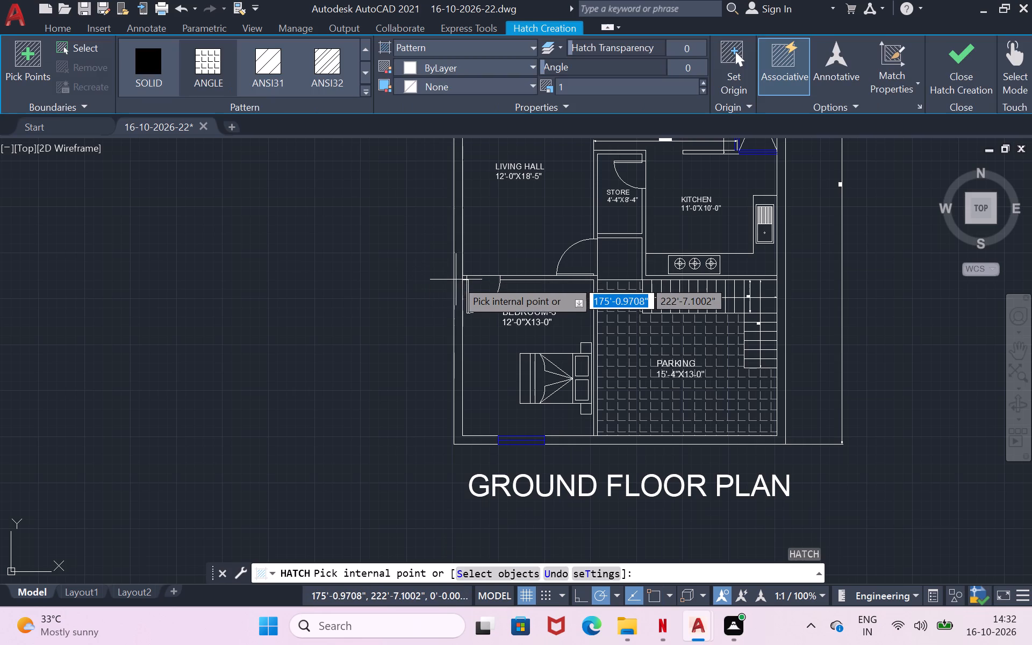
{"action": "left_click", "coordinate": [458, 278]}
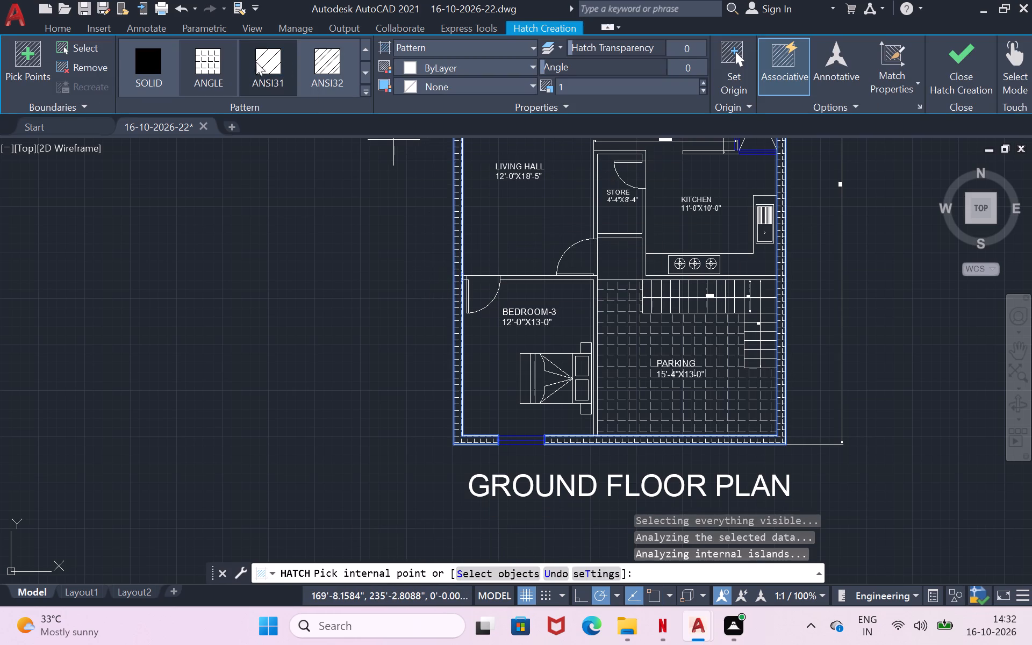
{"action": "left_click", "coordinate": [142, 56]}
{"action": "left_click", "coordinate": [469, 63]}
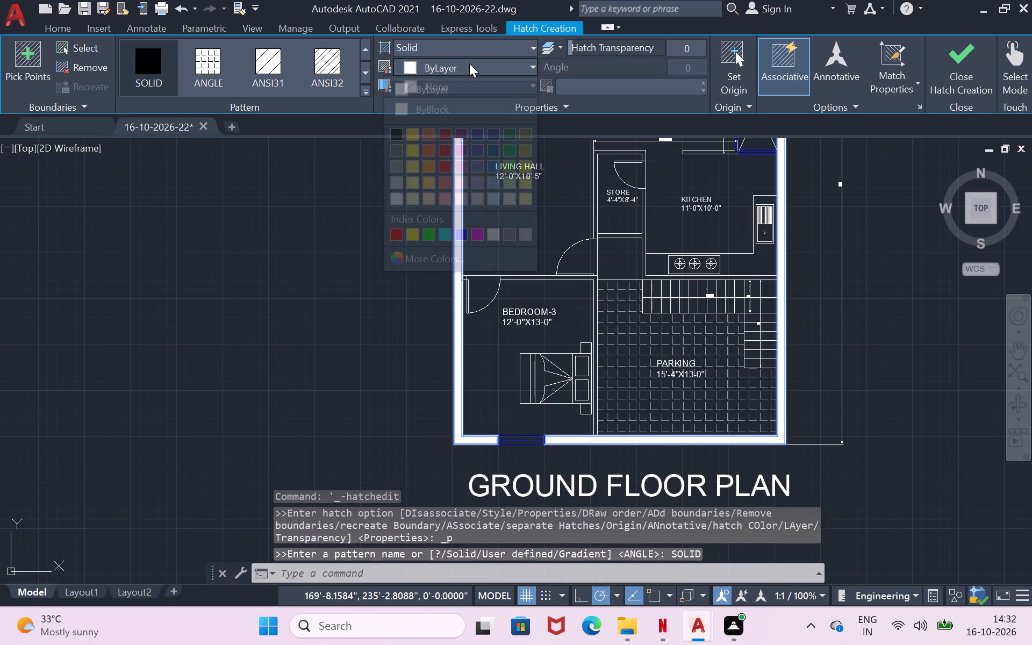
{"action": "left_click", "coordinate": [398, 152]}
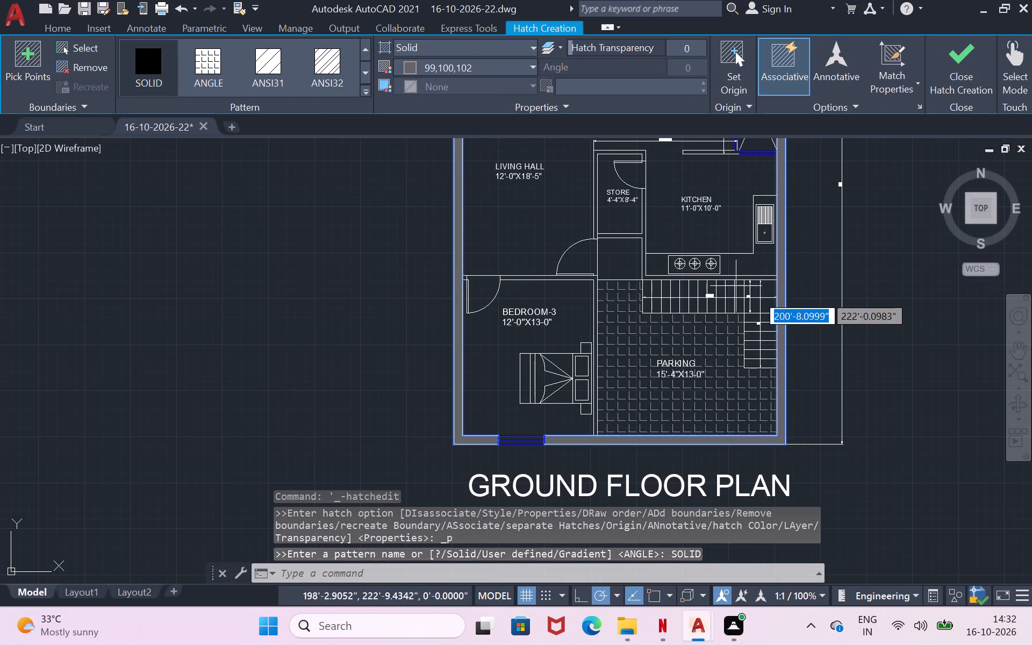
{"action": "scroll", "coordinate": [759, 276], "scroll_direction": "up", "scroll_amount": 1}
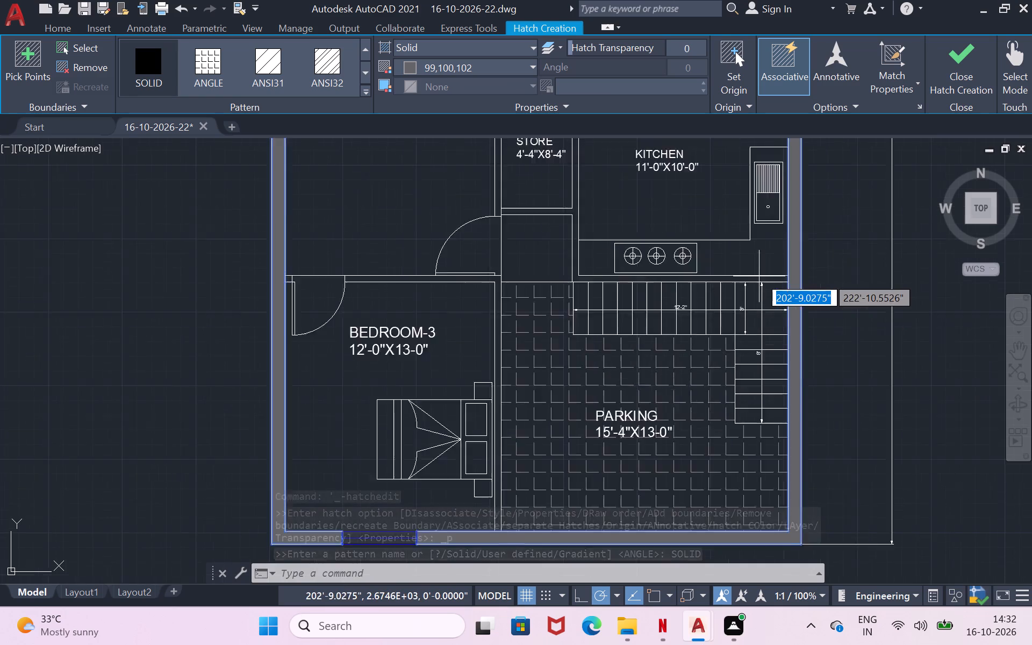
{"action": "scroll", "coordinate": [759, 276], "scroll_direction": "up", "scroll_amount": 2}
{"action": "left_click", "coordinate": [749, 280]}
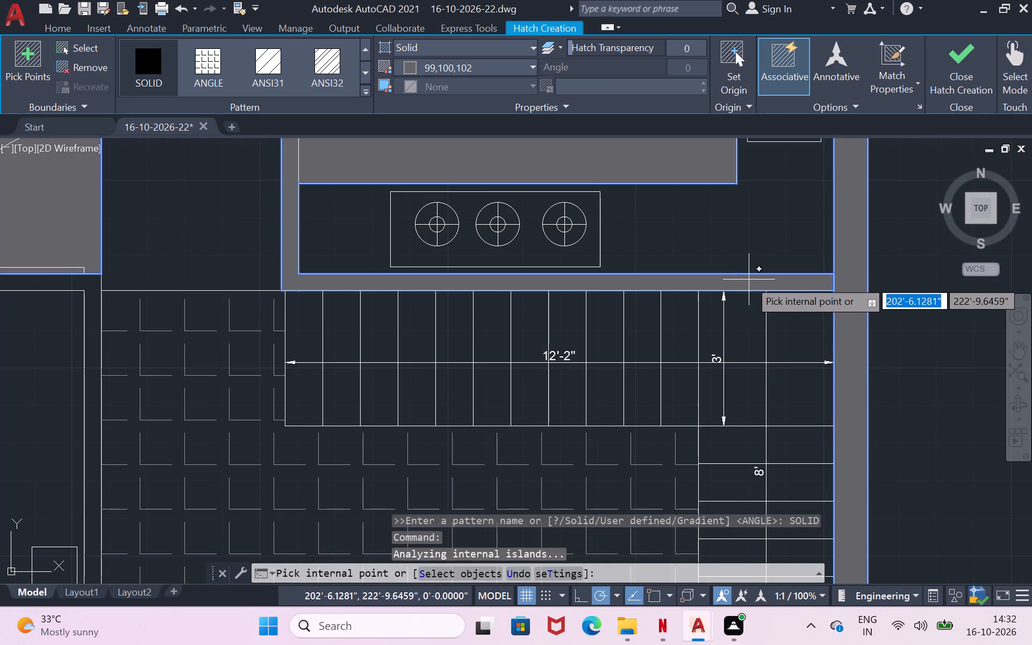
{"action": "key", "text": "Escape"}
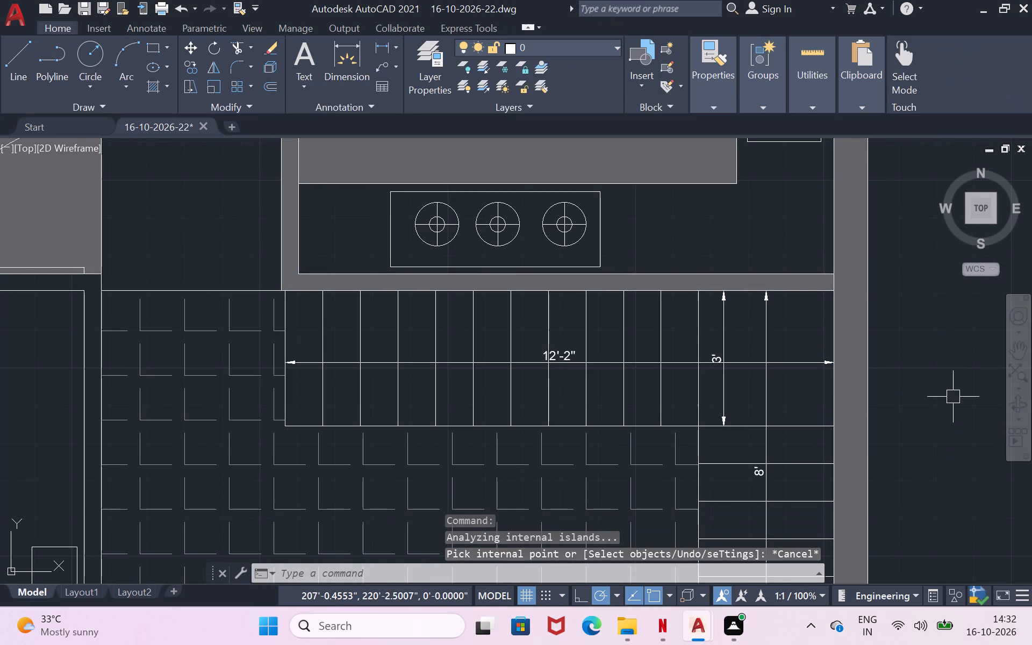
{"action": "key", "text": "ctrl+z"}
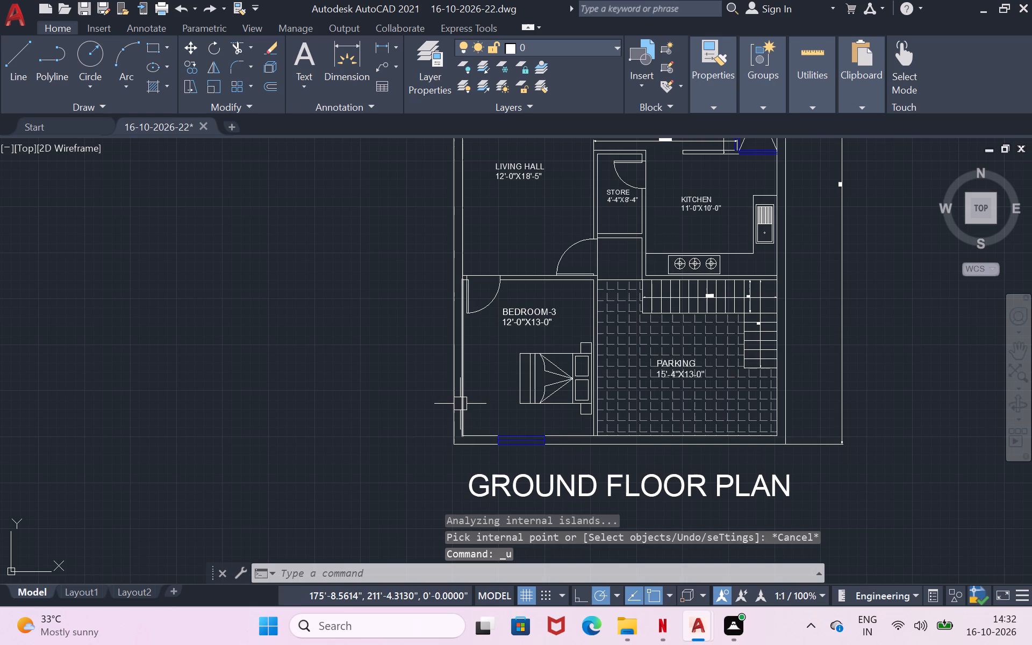
Fill the outer walls and the inner walls of Bedroom-3 with a SOLID hatch in grey 99,100,102.
{"action": "key", "text": "h"}
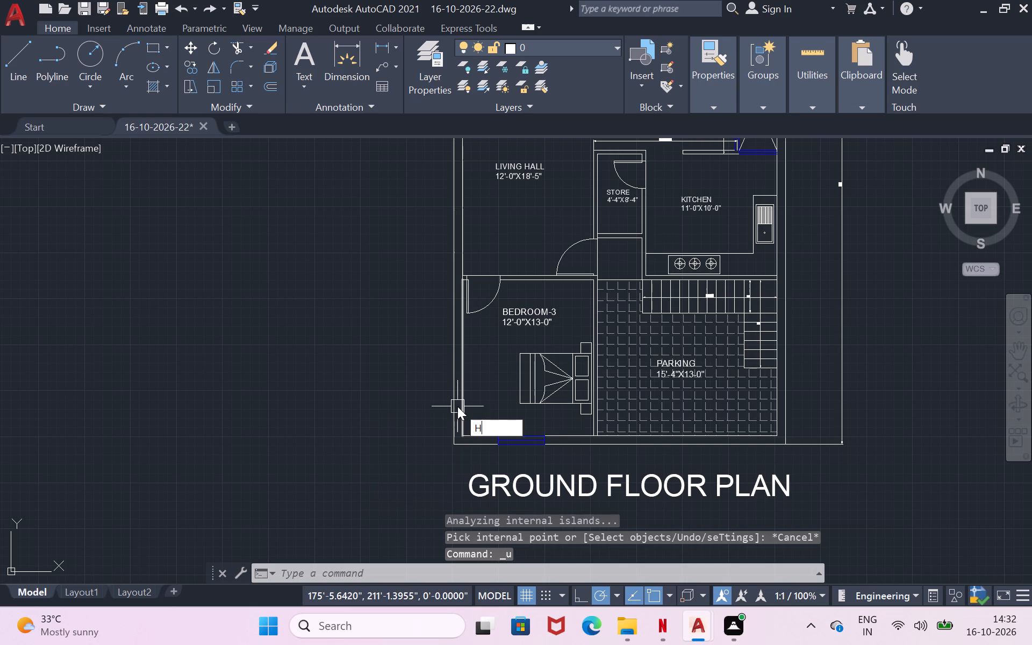
{"action": "key", "text": "Return"}
{"action": "left_click", "coordinate": [457, 406]}
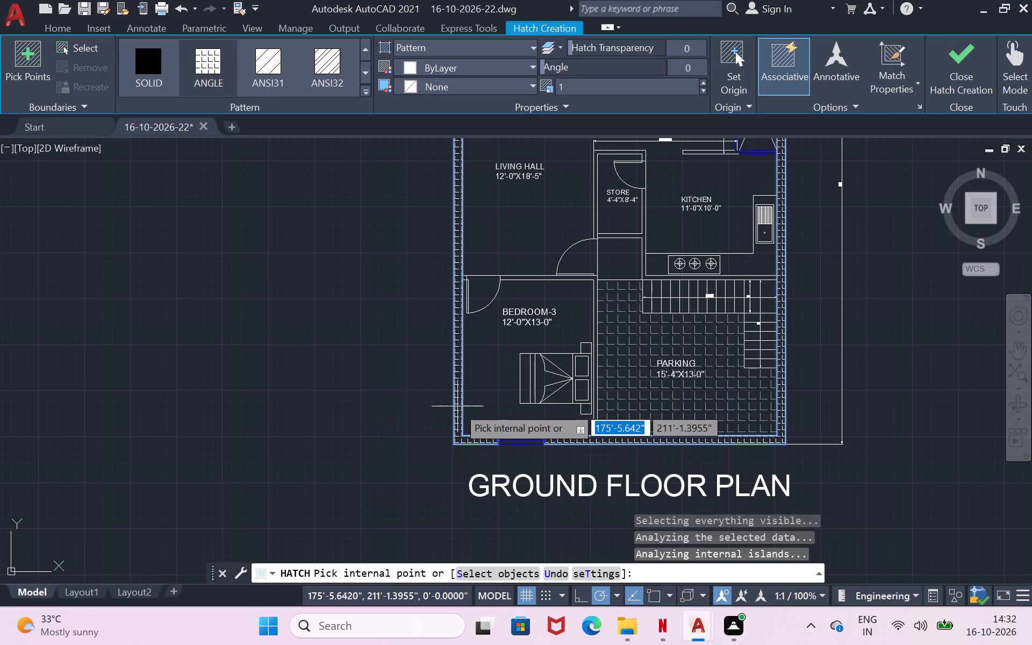
{"action": "left_click", "coordinate": [518, 62]}
{"action": "left_click", "coordinate": [400, 153]}
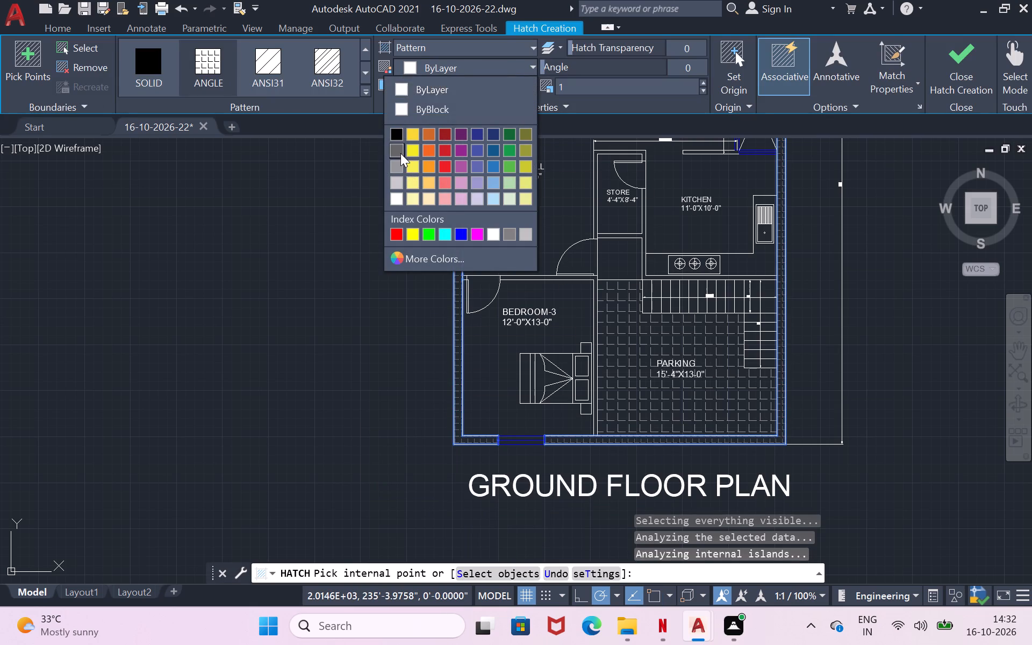
{"action": "left_click", "coordinate": [151, 80]}
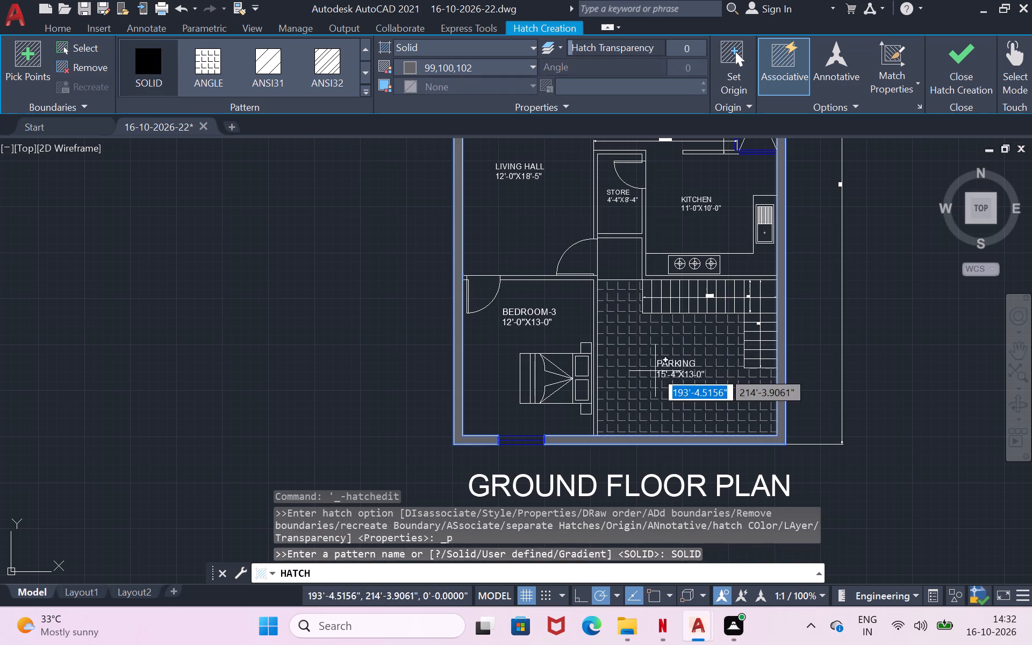
{"action": "left_click", "coordinate": [544, 278]}
Add both toilet side walls and the walls separating Bedroom-1 and Bedroom-2 from the living and drawing area to the grey hatch, and finish it.
{"action": "scroll", "coordinate": [683, 283], "scroll_direction": "down", "scroll_amount": 1}
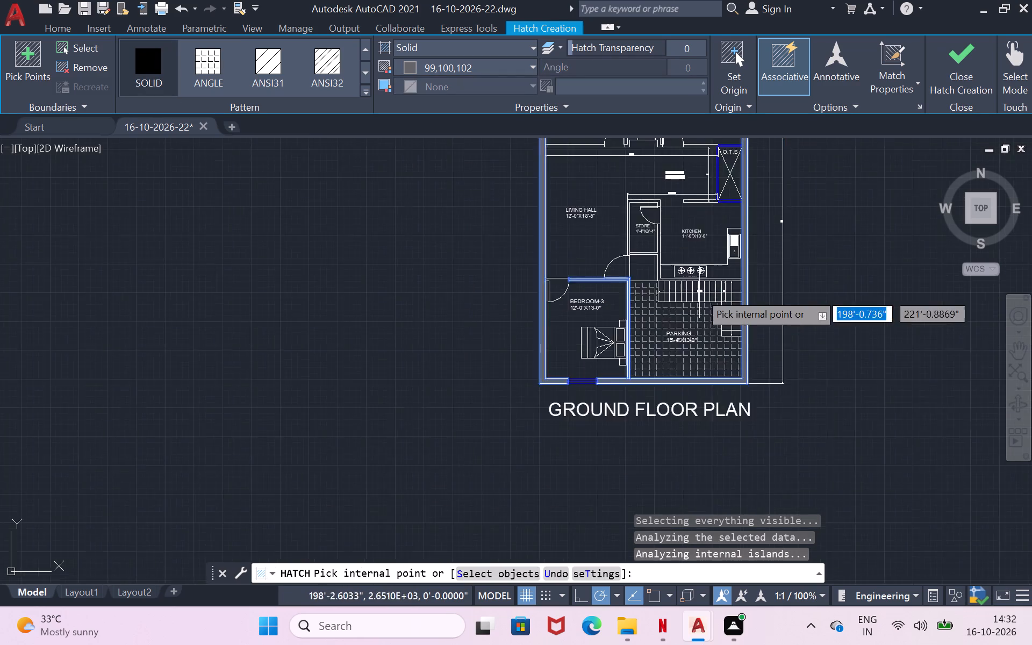
{"action": "scroll", "coordinate": [700, 293], "scroll_direction": "down", "scroll_amount": 2}
{"action": "scroll", "coordinate": [721, 213], "scroll_direction": "up", "scroll_amount": 3}
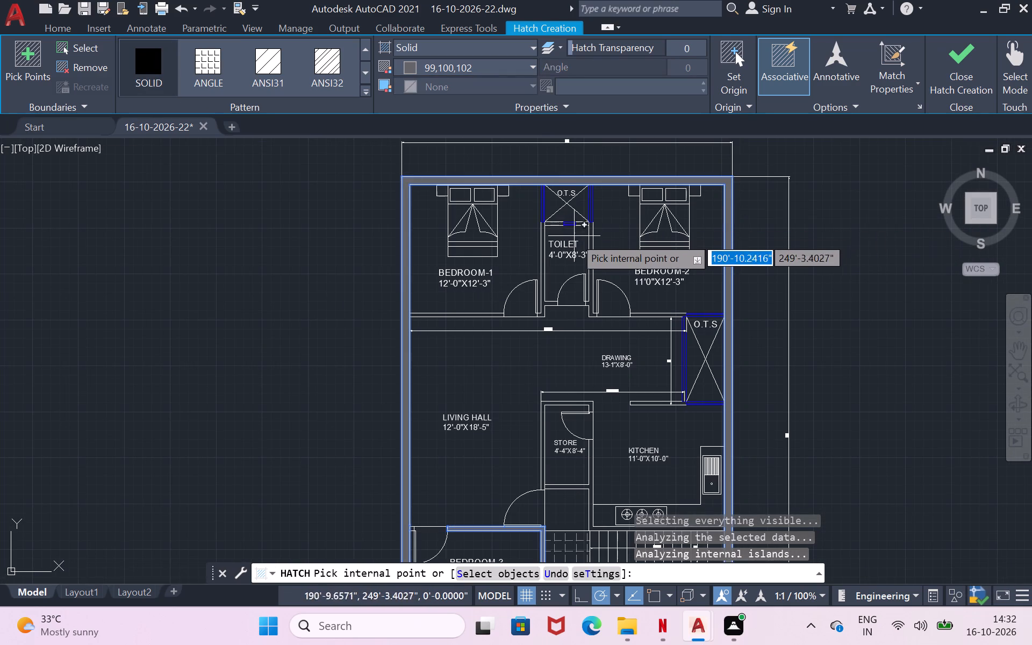
{"action": "scroll", "coordinate": [590, 240], "scroll_direction": "up", "scroll_amount": 2}
{"action": "left_click", "coordinate": [590, 240]}
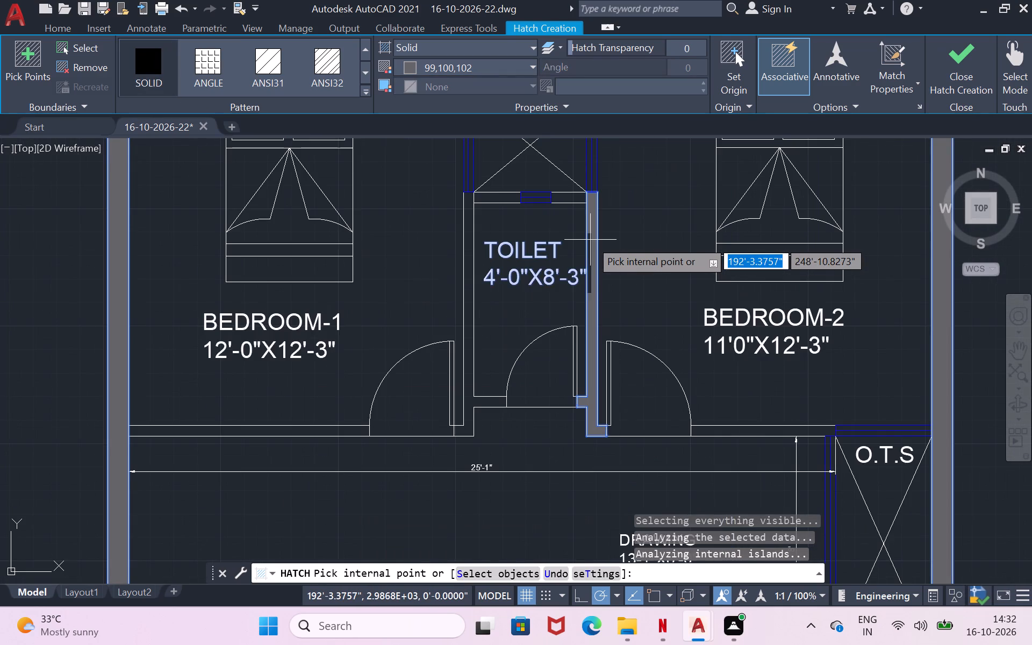
{"action": "left_click", "coordinate": [469, 266]}
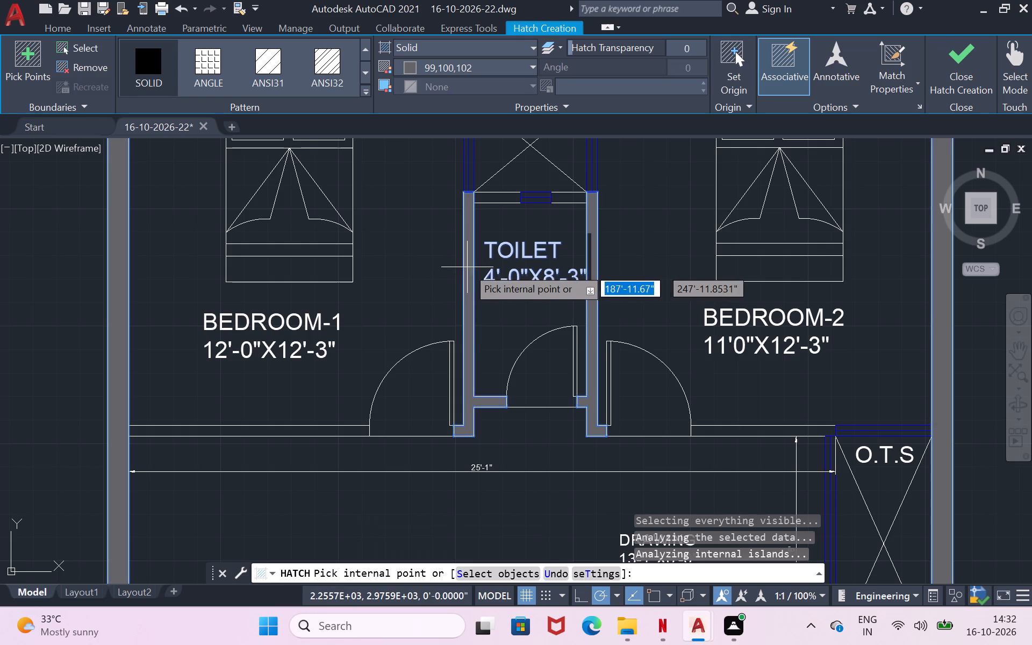
{"action": "left_click", "coordinate": [336, 434]}
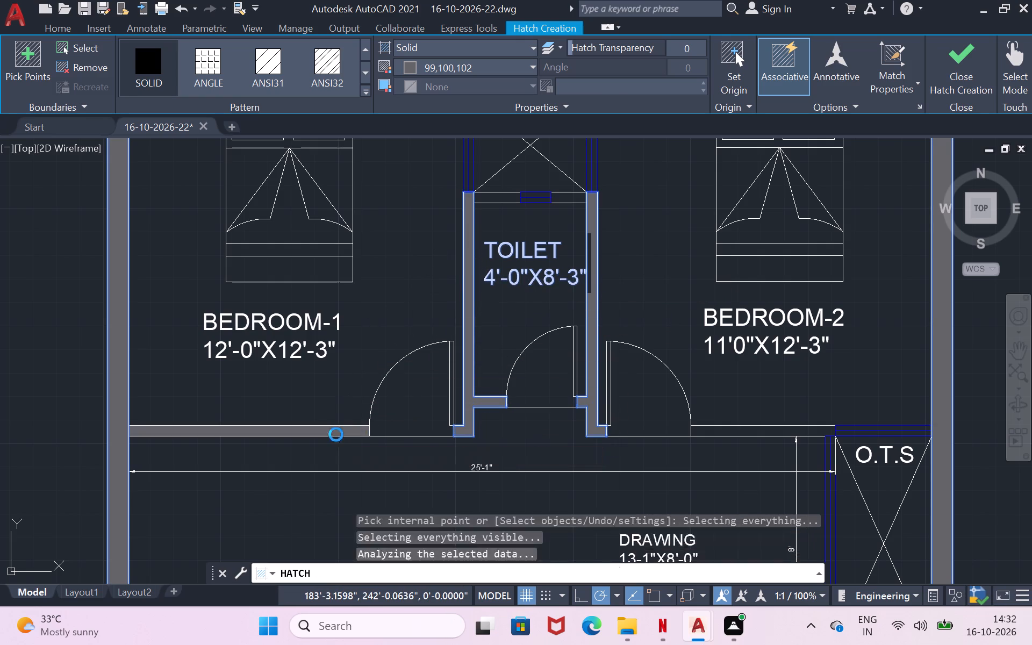
{"action": "left_click", "coordinate": [738, 430]}
{"action": "scroll", "coordinate": [786, 413], "scroll_direction": "down", "scroll_amount": 2}
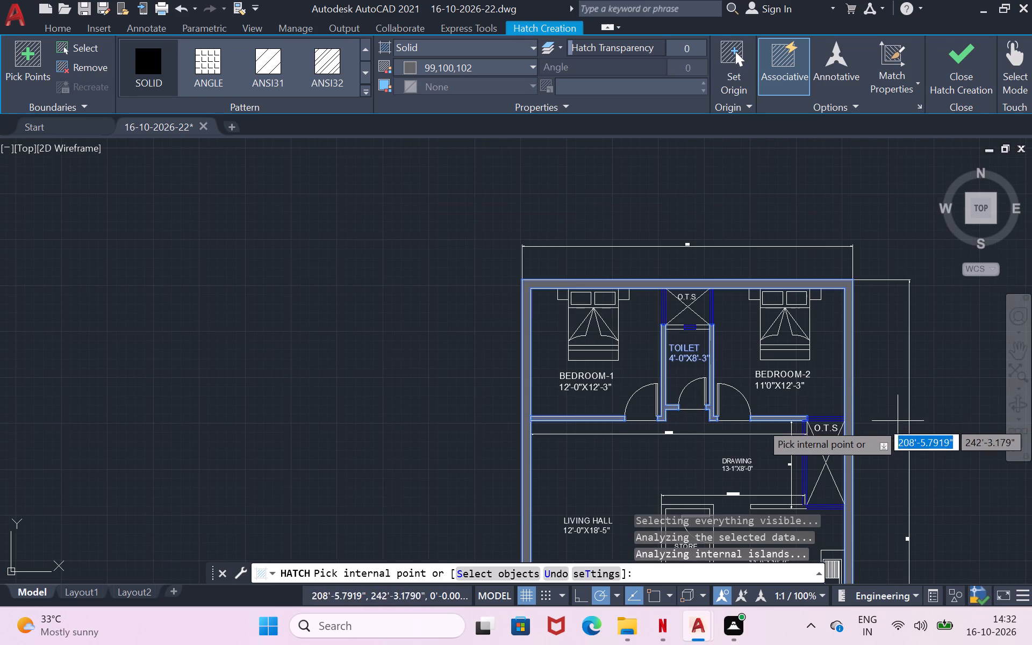
{"action": "key", "text": "Return"}
{"action": "key", "text": "Return"}
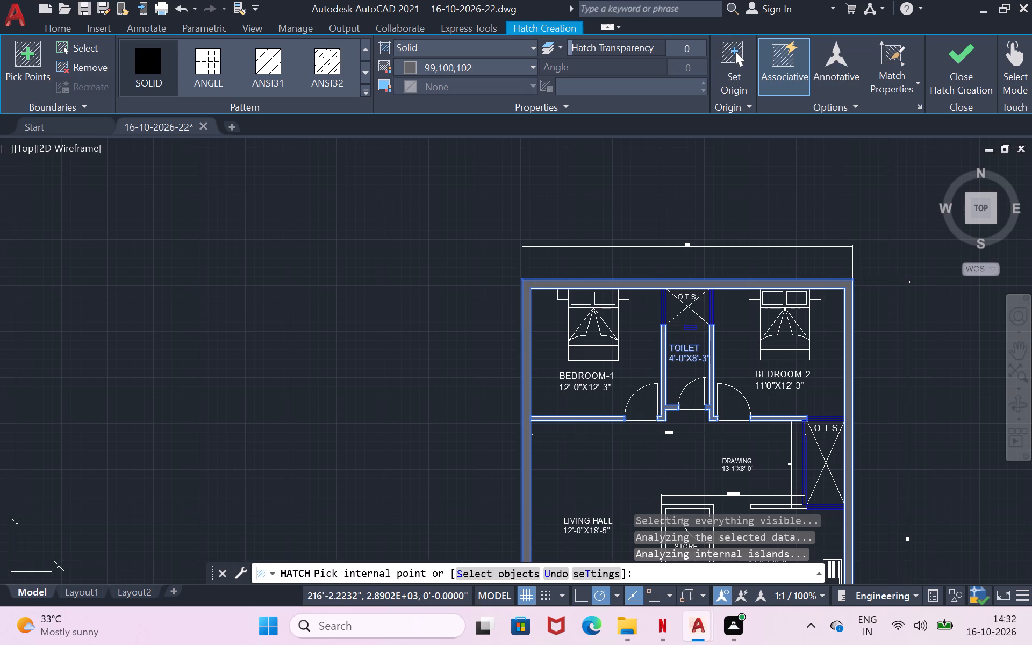
{"action": "key", "text": "Return"}
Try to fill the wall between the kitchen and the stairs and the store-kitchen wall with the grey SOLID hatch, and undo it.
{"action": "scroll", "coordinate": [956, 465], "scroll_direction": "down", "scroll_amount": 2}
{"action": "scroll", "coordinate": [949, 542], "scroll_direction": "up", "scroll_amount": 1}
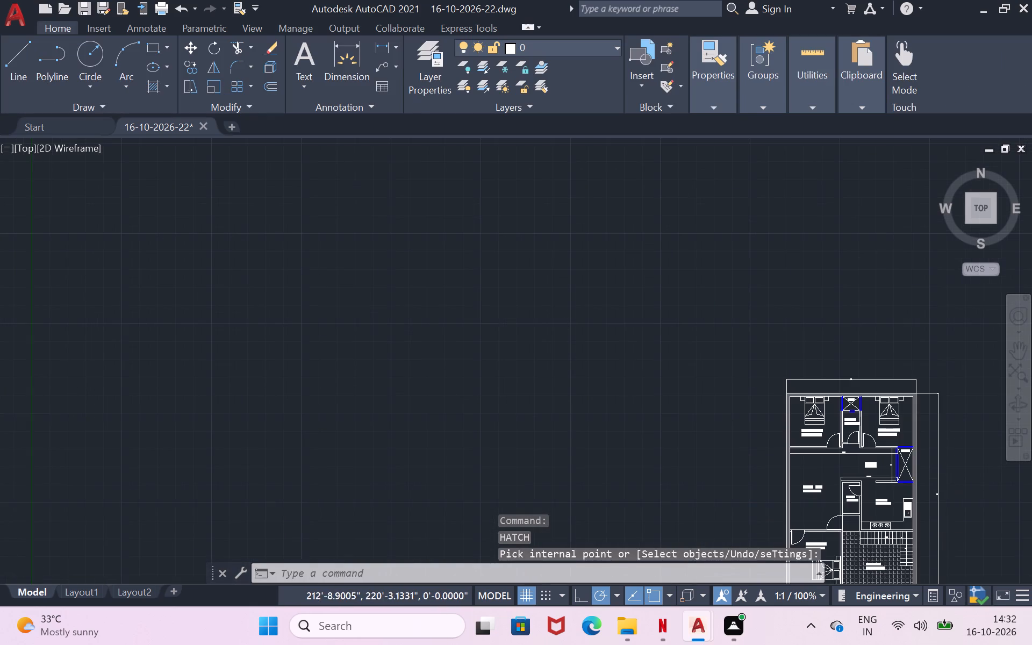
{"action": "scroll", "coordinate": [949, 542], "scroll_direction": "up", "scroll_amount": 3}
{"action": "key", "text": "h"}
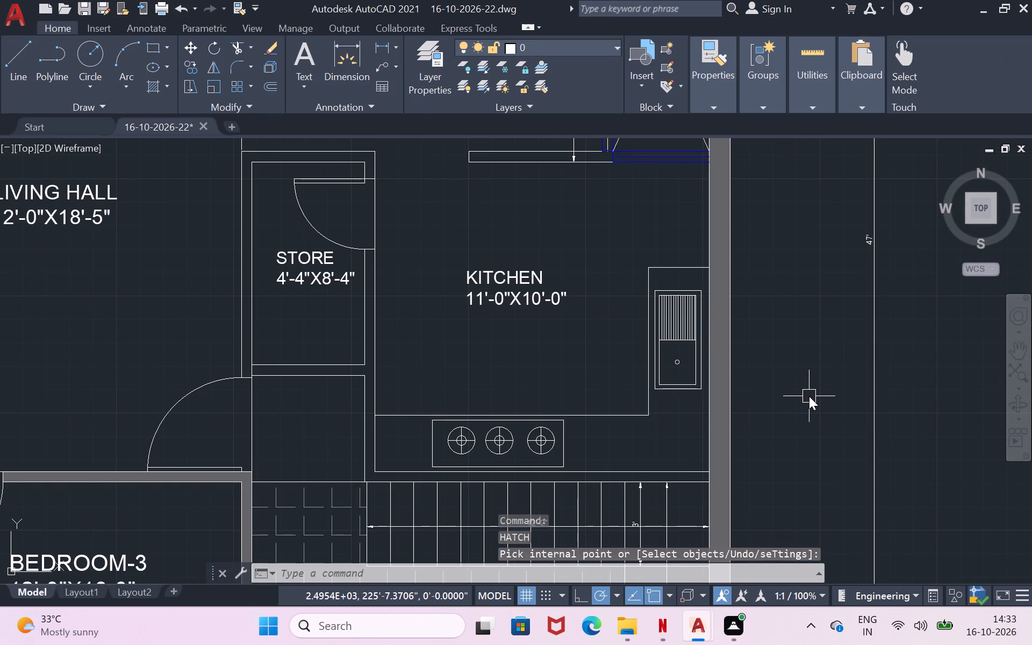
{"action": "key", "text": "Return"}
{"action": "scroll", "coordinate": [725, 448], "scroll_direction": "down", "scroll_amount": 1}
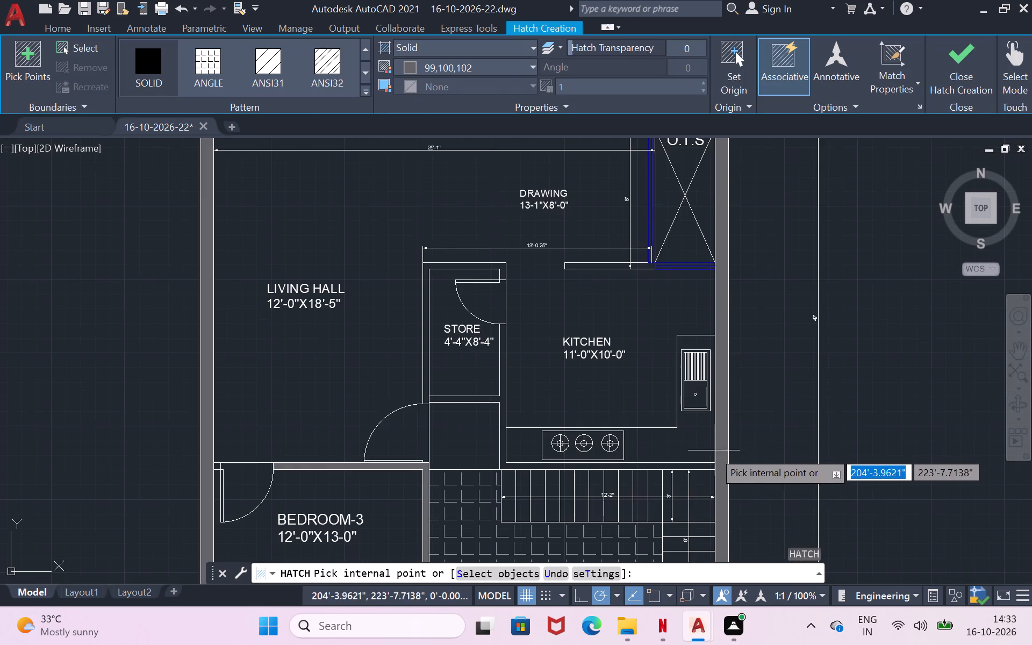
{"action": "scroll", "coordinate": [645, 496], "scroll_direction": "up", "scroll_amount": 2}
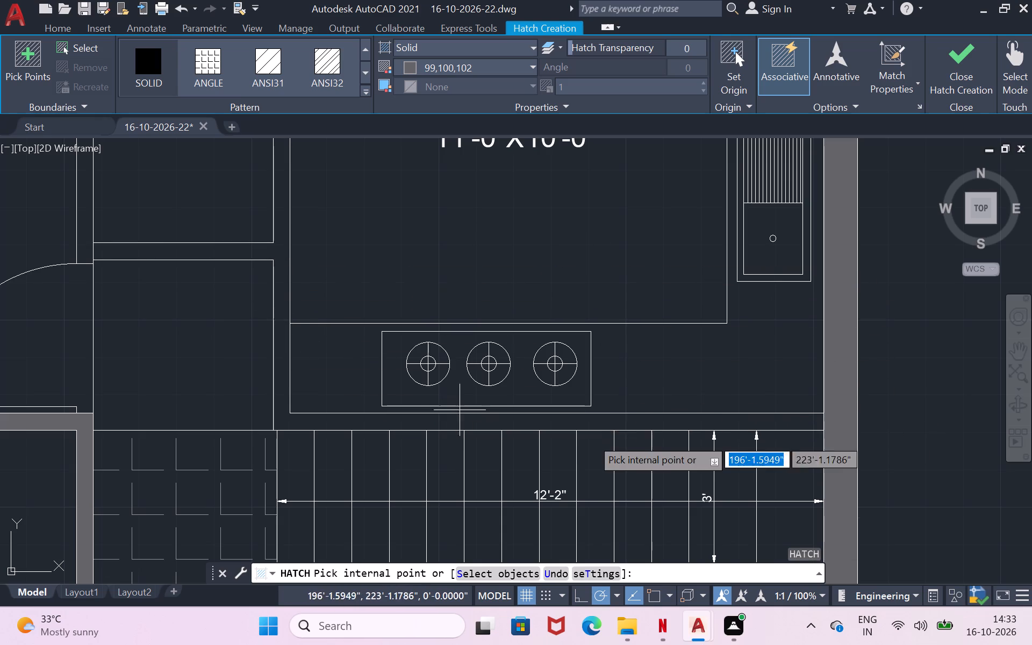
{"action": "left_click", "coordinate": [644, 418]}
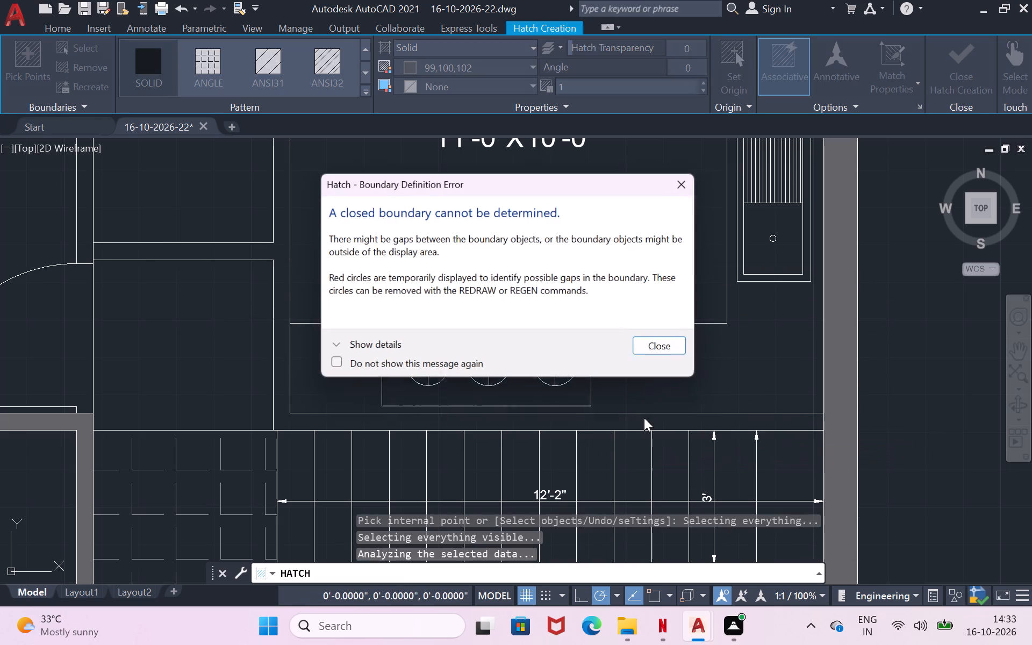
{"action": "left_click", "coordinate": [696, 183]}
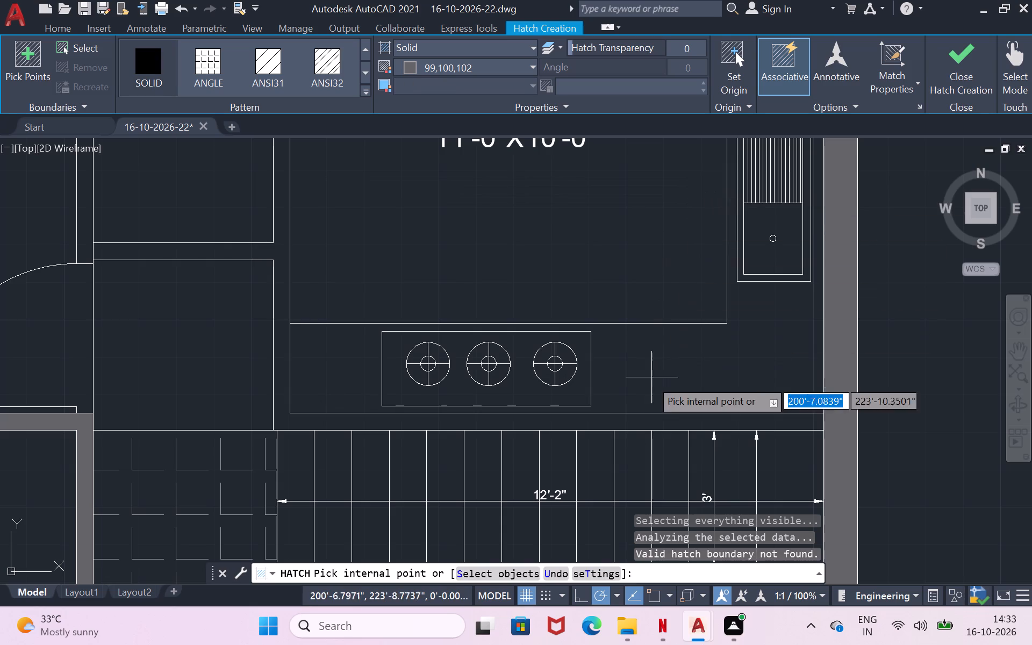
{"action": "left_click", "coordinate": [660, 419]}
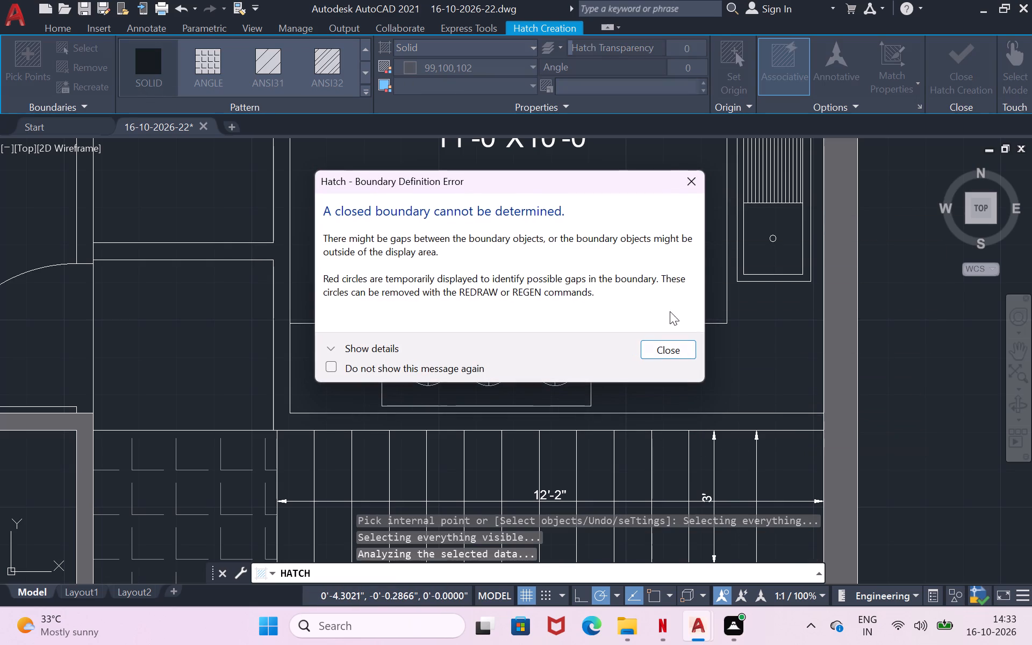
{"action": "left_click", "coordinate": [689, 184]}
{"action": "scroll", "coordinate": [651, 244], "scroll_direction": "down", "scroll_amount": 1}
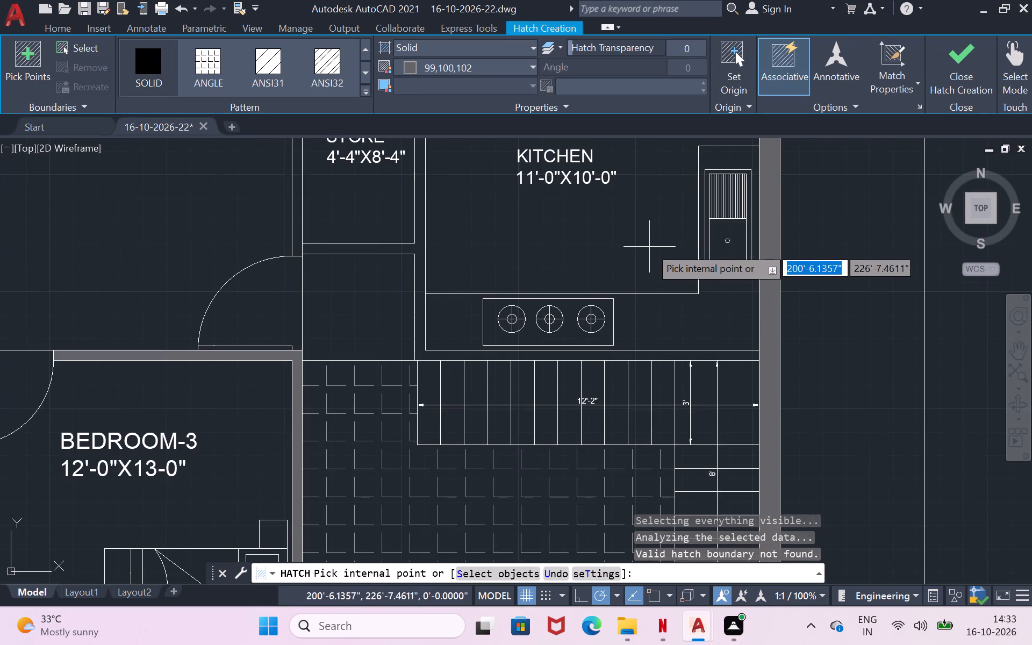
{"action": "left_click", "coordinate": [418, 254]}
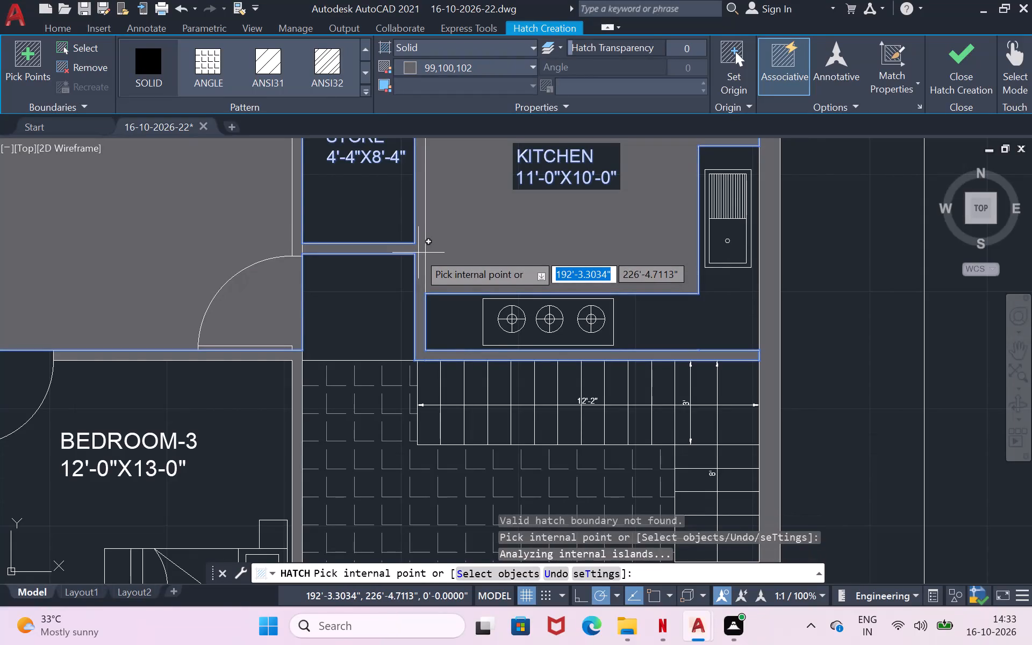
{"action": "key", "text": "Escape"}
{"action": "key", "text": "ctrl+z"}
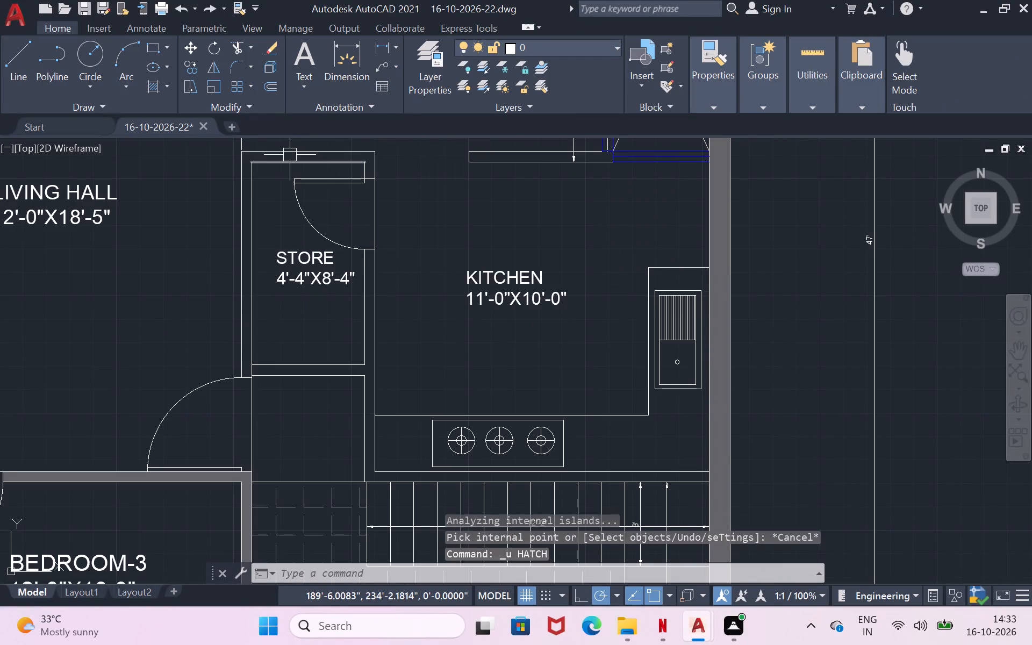
Fill the walls around the store and the kitchen wall along the stairs with a SOLID hatch in grey 99,100,102.
{"action": "key", "text": "h"}
{"action": "key", "text": "Return"}
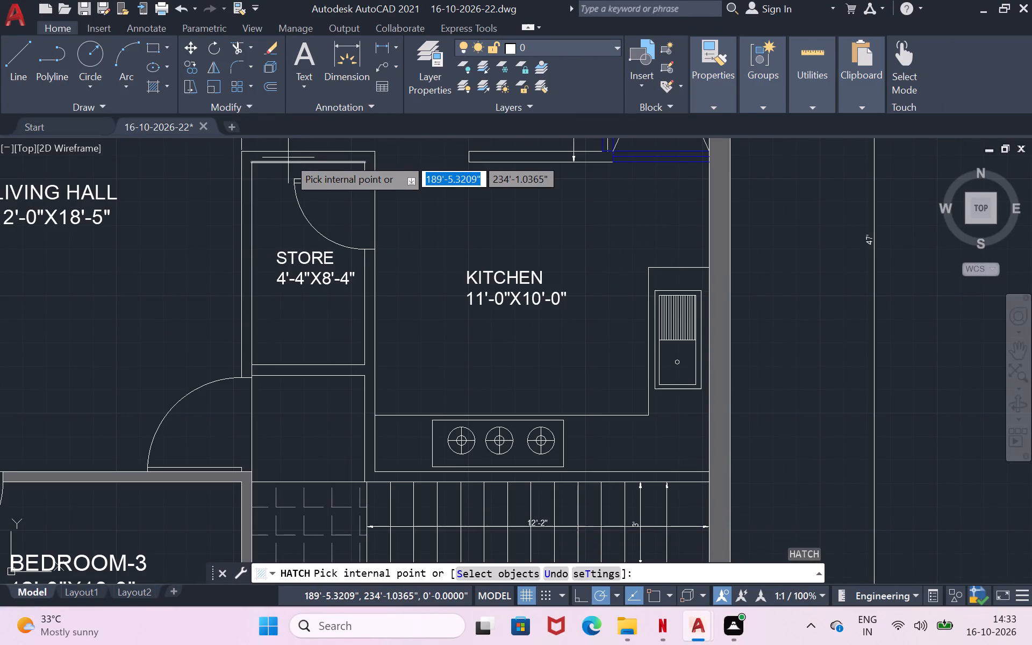
{"action": "left_click", "coordinate": [424, 67]}
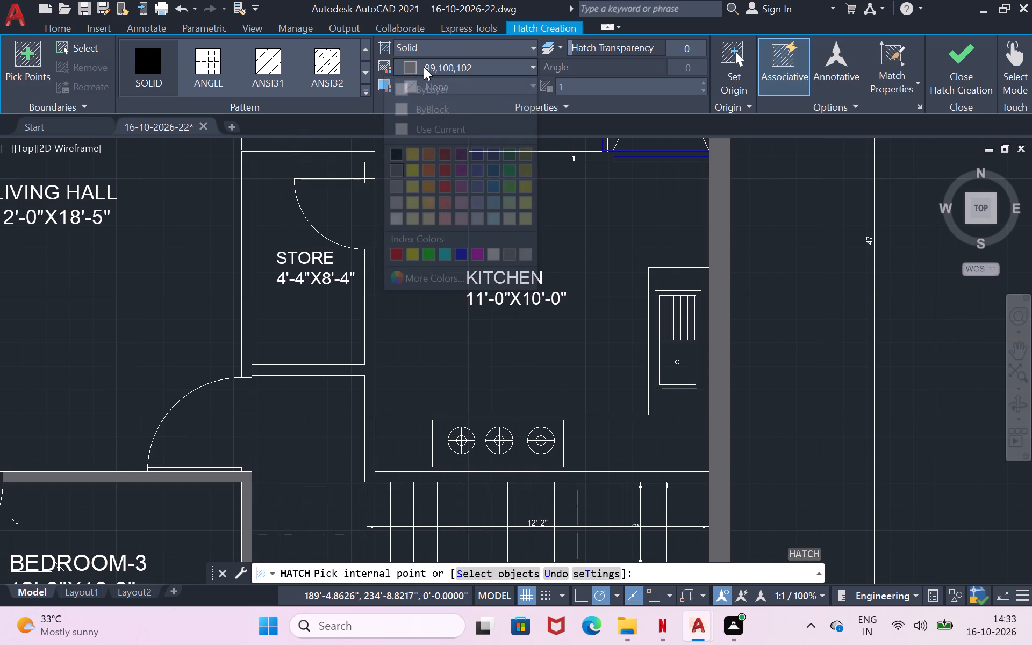
{"action": "left_click", "coordinate": [397, 170]}
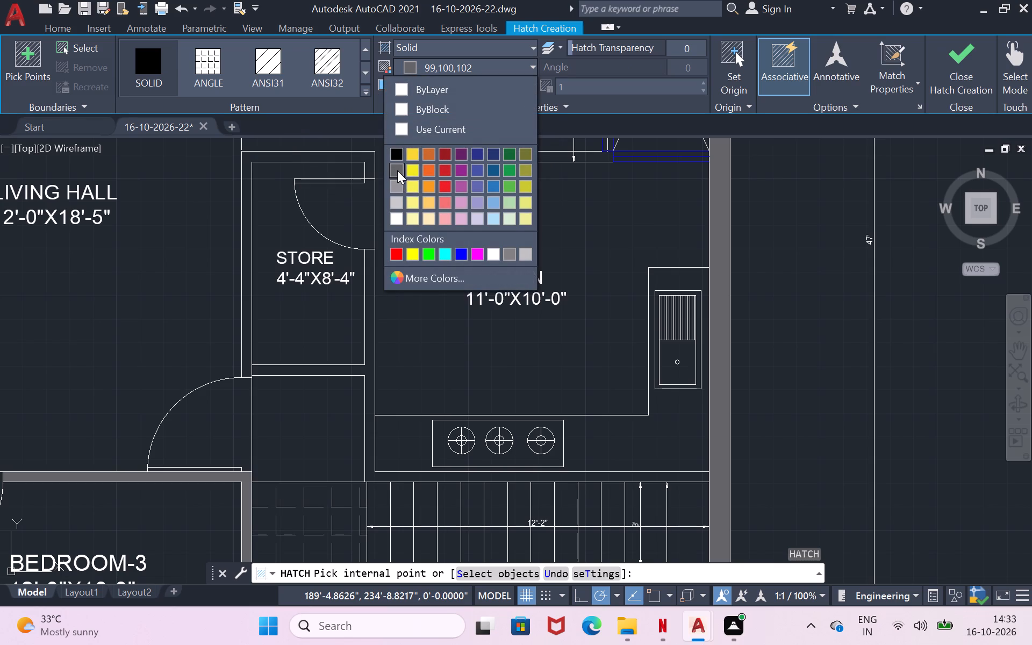
{"action": "left_click", "coordinate": [342, 157]}
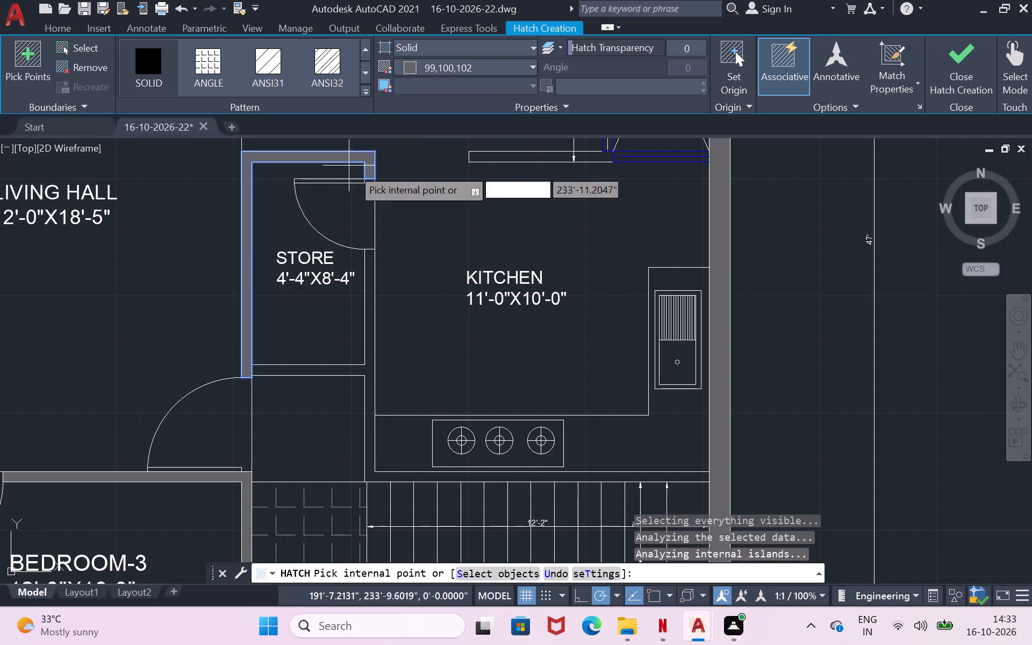
{"action": "left_click", "coordinate": [371, 271]}
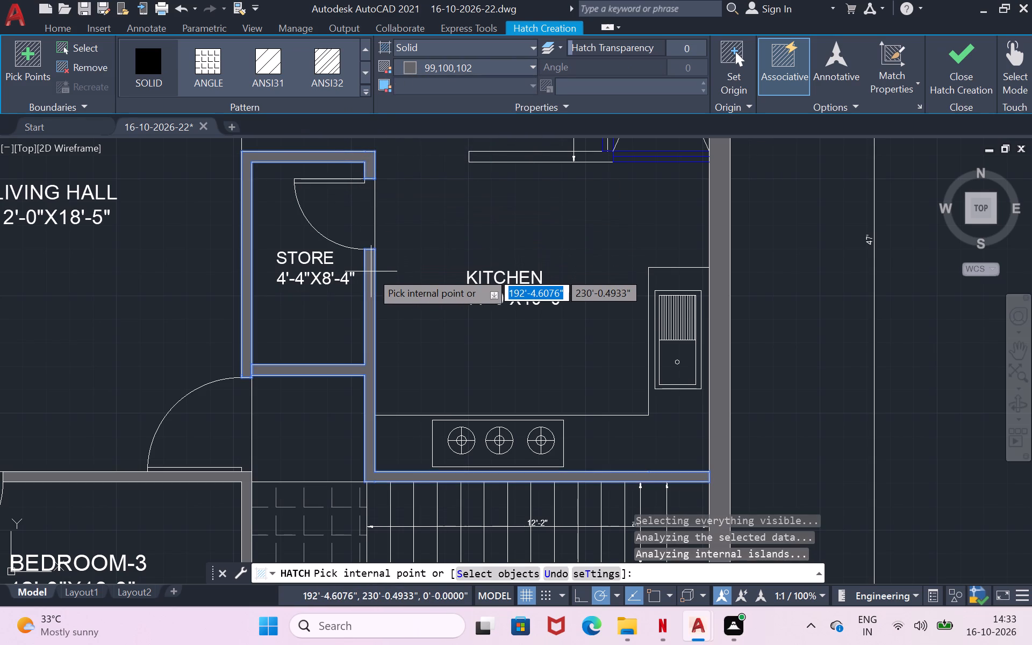
{"action": "key", "text": "Return"}
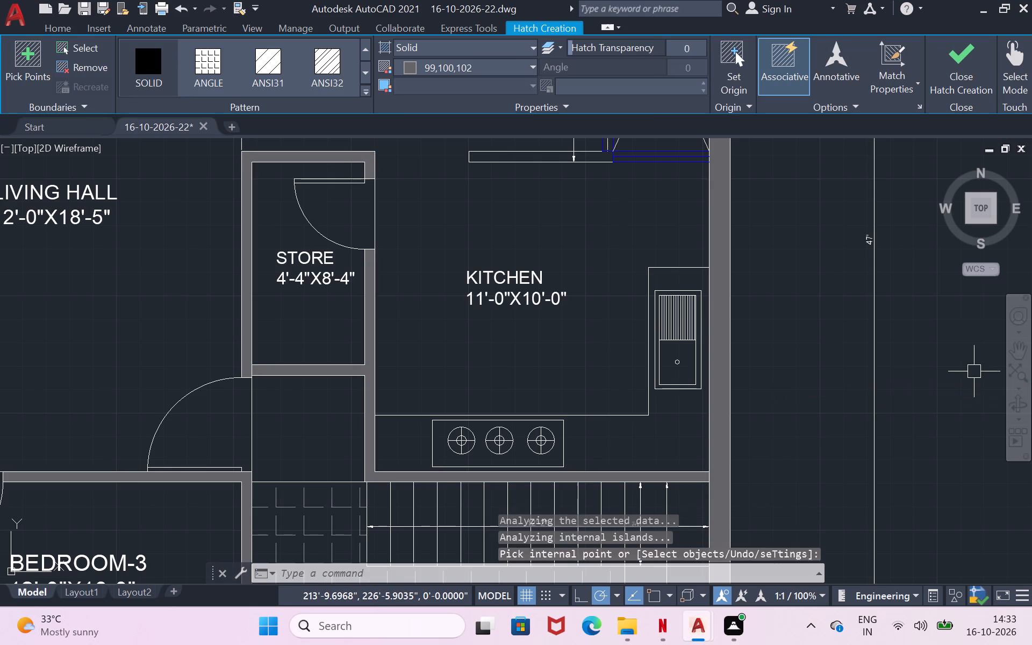
Fill the short wall between the drawing area and the kitchen with a SOLID hatch in grey 99,100,102.
{"action": "key", "text": "Return"}
{"action": "scroll", "coordinate": [974, 371], "scroll_direction": "down", "scroll_amount": 2}
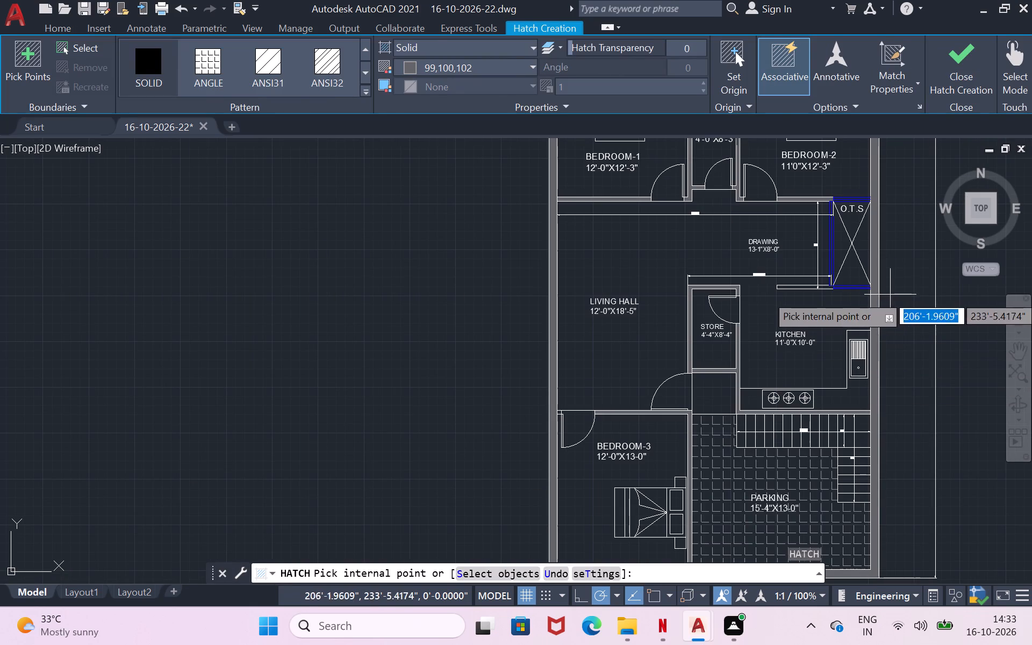
{"action": "key", "text": "Return"}
{"action": "key", "text": "h"}
{"action": "key", "text": "Return"}
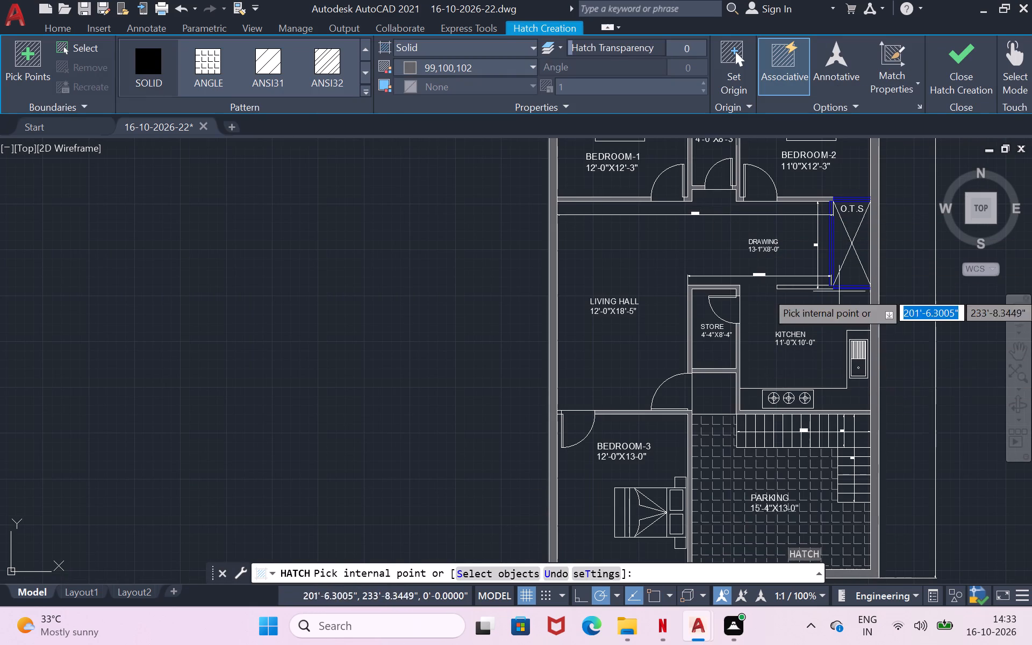
{"action": "scroll", "coordinate": [834, 275], "scroll_direction": "up", "scroll_amount": 2}
{"action": "left_click", "coordinate": [770, 306]}
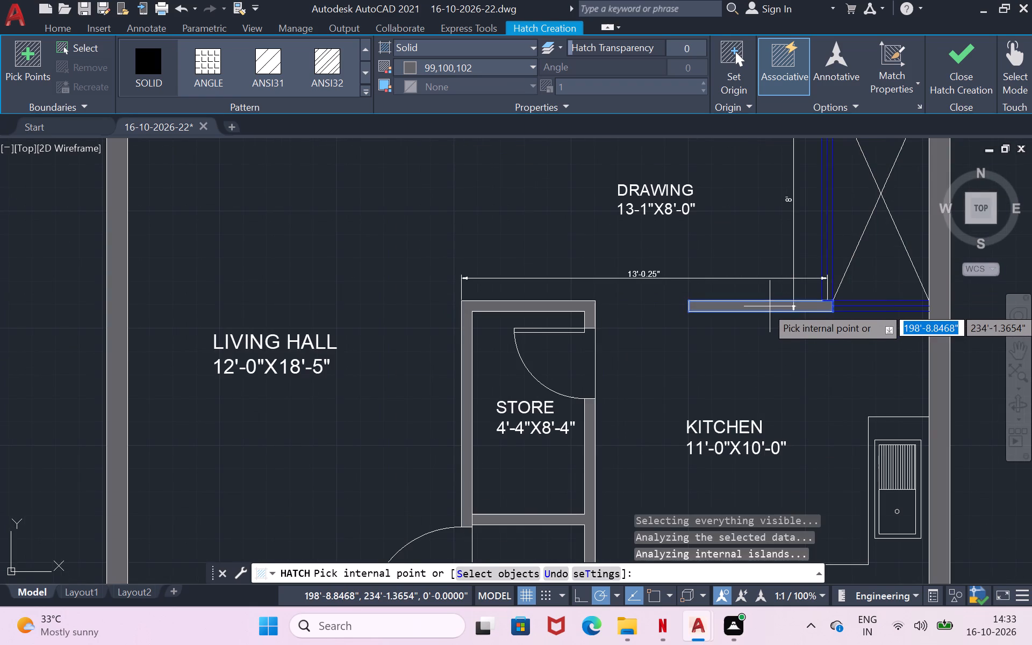
{"action": "scroll", "coordinate": [770, 306], "scroll_direction": "down", "scroll_amount": 2}
{"action": "scroll", "coordinate": [785, 355], "scroll_direction": "down", "scroll_amount": 1}
{"action": "scroll", "coordinate": [797, 425], "scroll_direction": "up", "scroll_amount": 1}
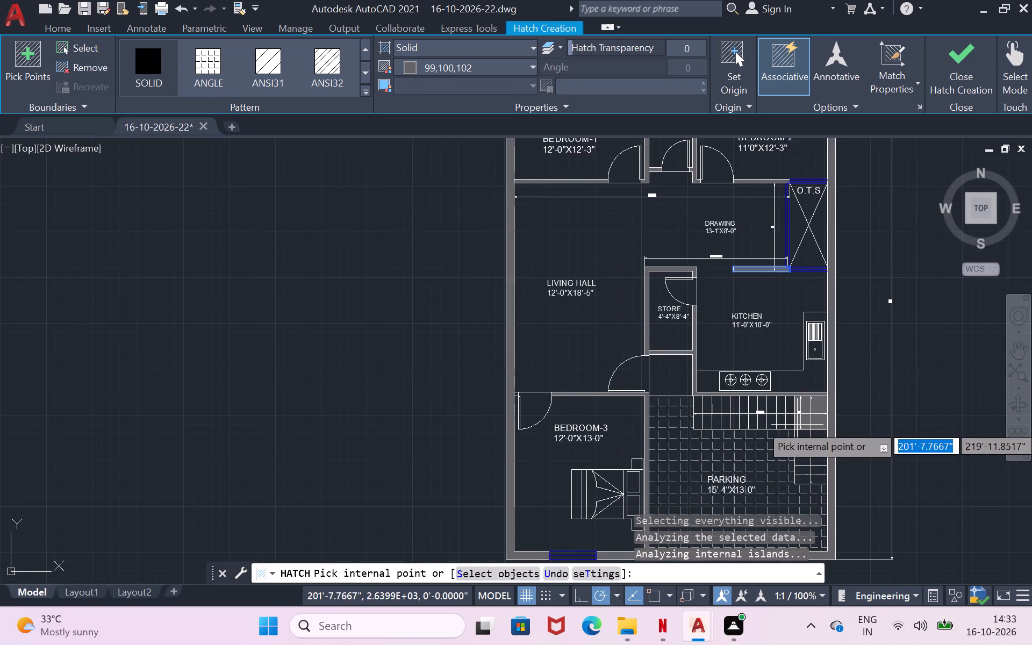
{"action": "scroll", "coordinate": [799, 426], "scroll_direction": "up", "scroll_amount": 2}
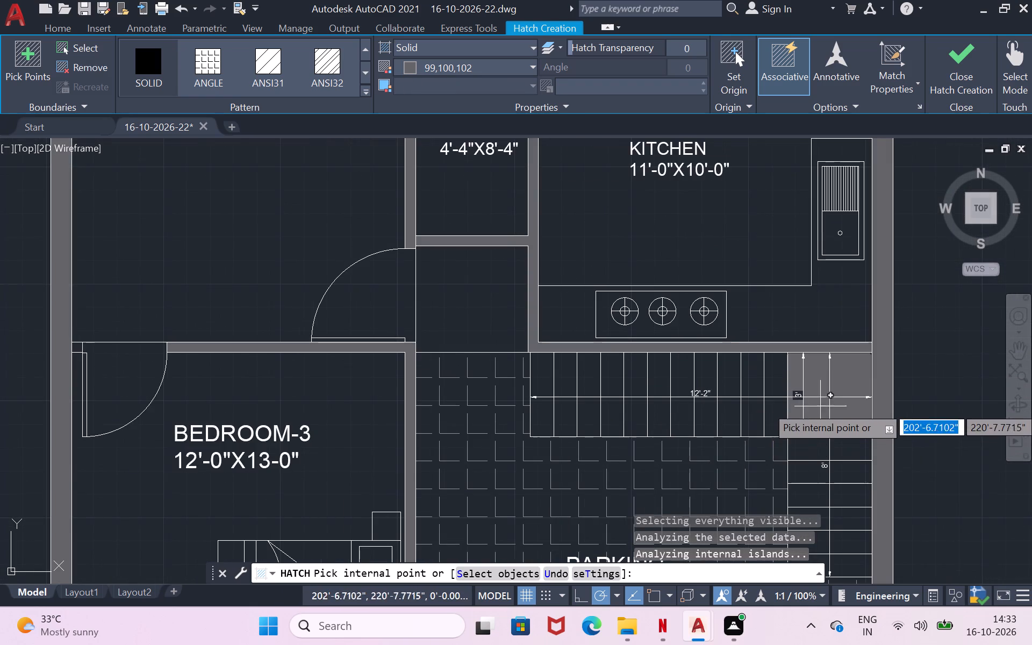
{"action": "scroll", "coordinate": [846, 397], "scroll_direction": "down", "scroll_amount": 2}
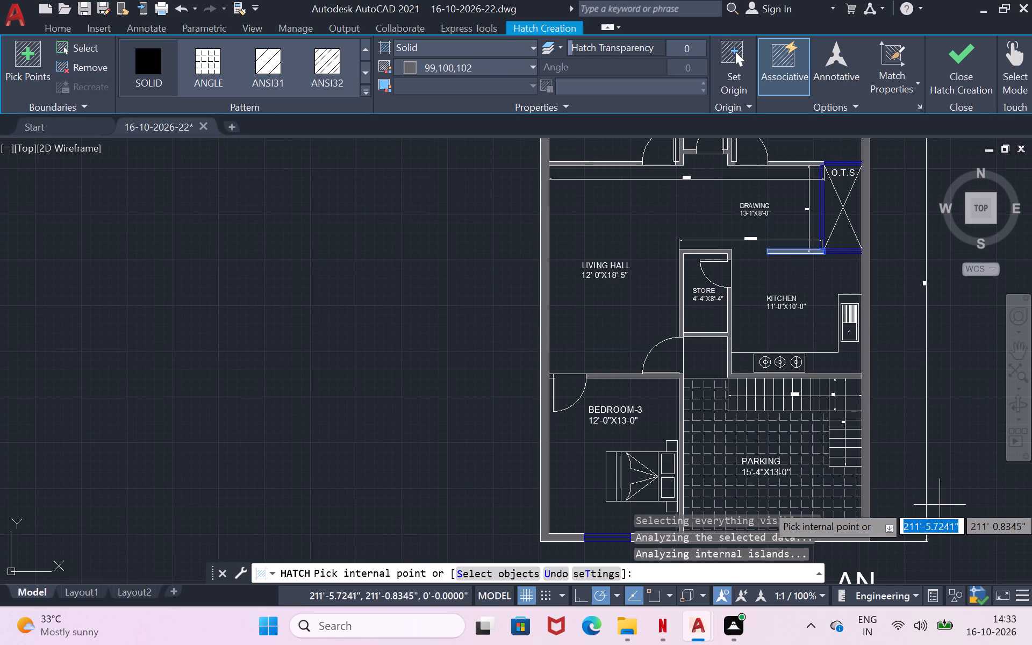
{"action": "key", "text": "Return"}
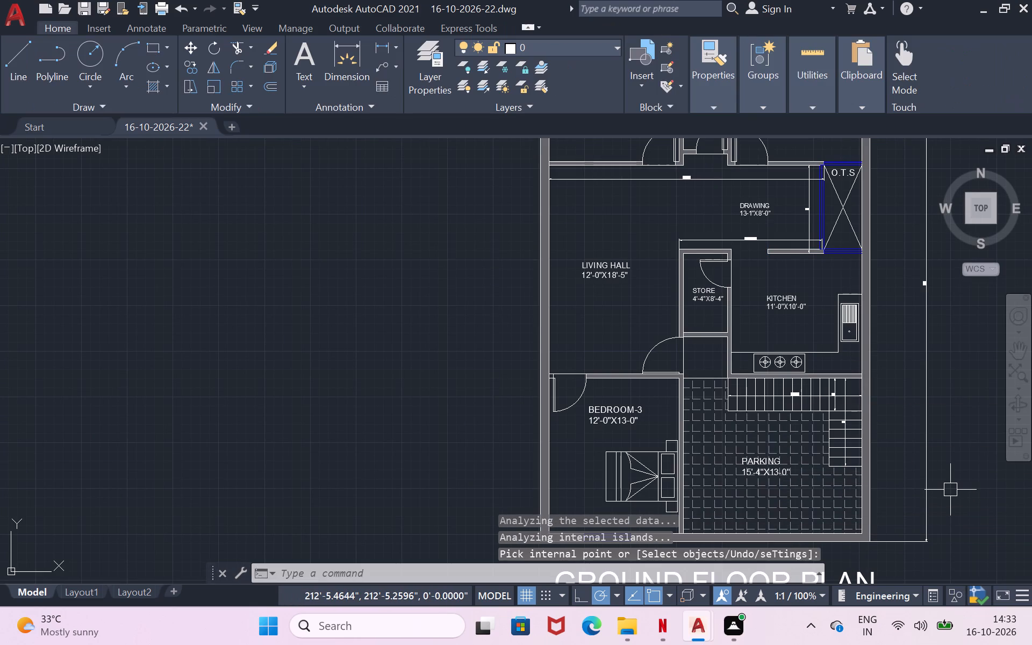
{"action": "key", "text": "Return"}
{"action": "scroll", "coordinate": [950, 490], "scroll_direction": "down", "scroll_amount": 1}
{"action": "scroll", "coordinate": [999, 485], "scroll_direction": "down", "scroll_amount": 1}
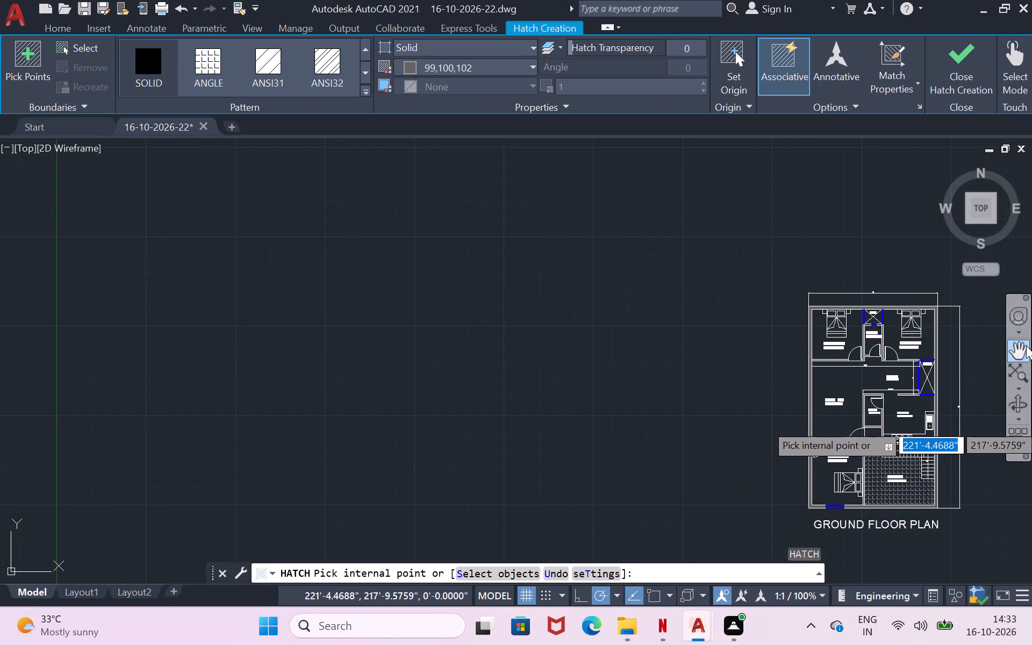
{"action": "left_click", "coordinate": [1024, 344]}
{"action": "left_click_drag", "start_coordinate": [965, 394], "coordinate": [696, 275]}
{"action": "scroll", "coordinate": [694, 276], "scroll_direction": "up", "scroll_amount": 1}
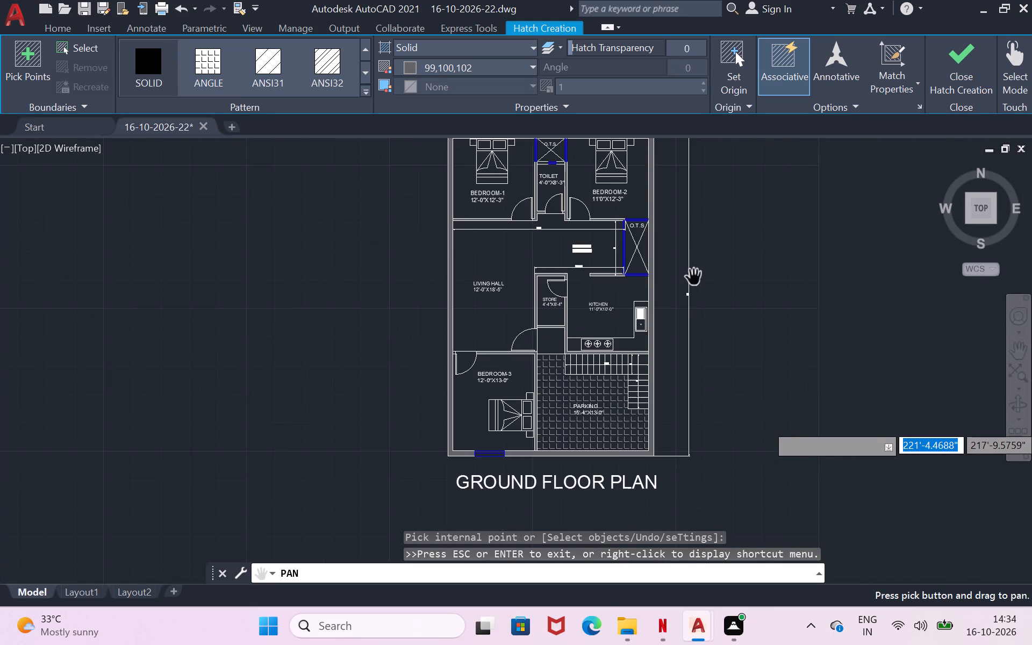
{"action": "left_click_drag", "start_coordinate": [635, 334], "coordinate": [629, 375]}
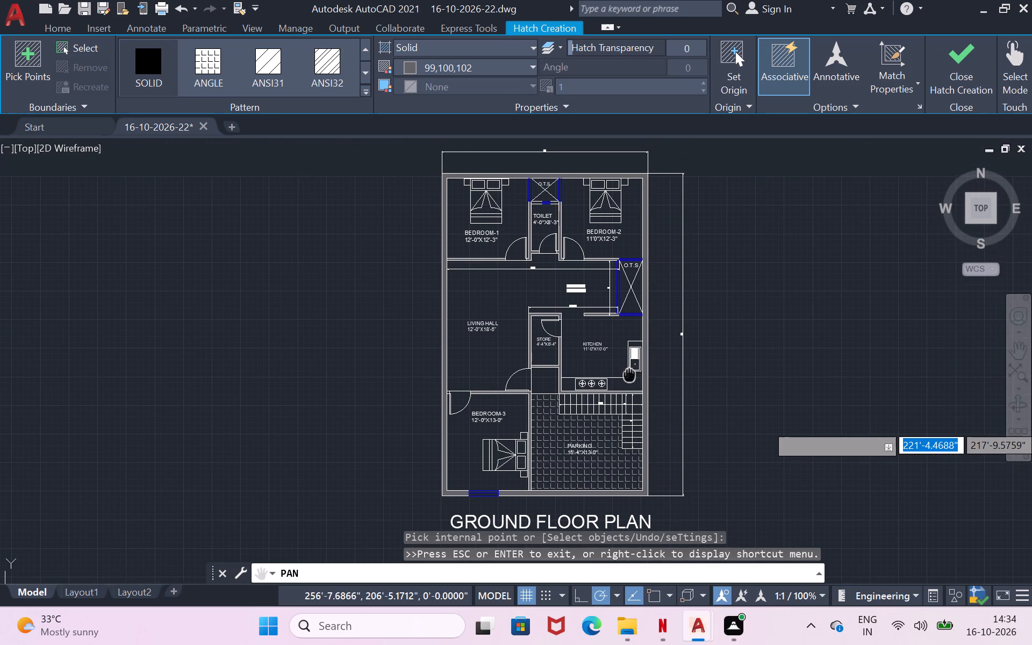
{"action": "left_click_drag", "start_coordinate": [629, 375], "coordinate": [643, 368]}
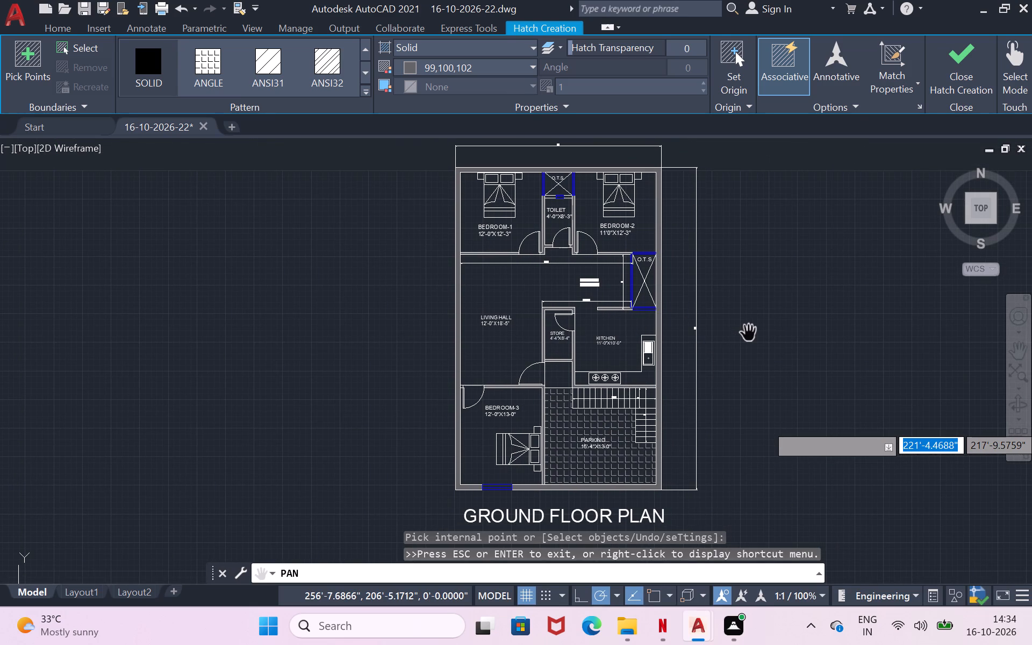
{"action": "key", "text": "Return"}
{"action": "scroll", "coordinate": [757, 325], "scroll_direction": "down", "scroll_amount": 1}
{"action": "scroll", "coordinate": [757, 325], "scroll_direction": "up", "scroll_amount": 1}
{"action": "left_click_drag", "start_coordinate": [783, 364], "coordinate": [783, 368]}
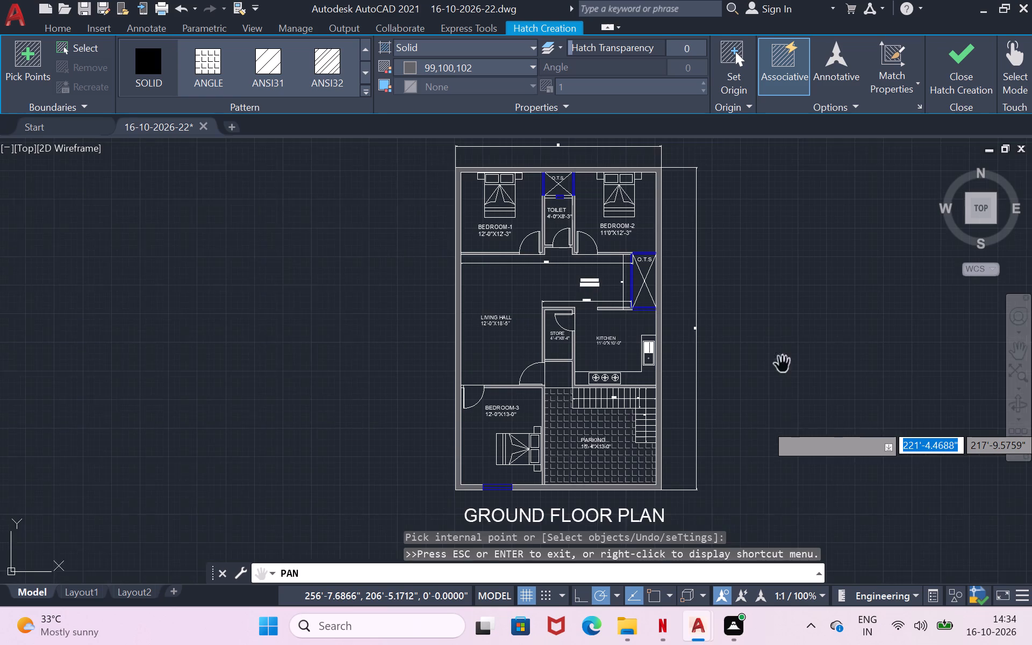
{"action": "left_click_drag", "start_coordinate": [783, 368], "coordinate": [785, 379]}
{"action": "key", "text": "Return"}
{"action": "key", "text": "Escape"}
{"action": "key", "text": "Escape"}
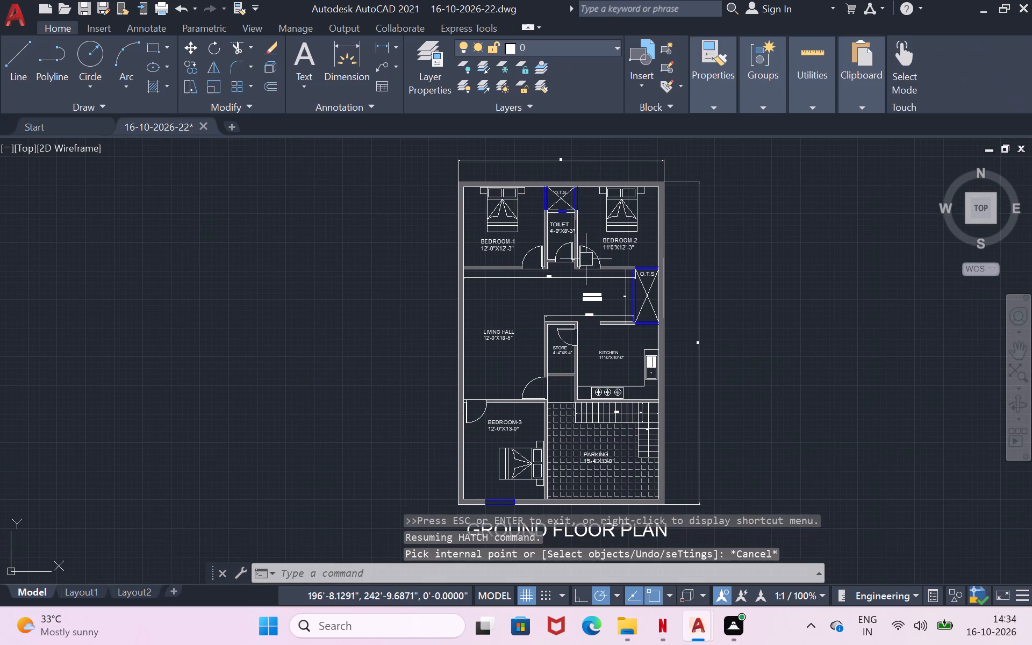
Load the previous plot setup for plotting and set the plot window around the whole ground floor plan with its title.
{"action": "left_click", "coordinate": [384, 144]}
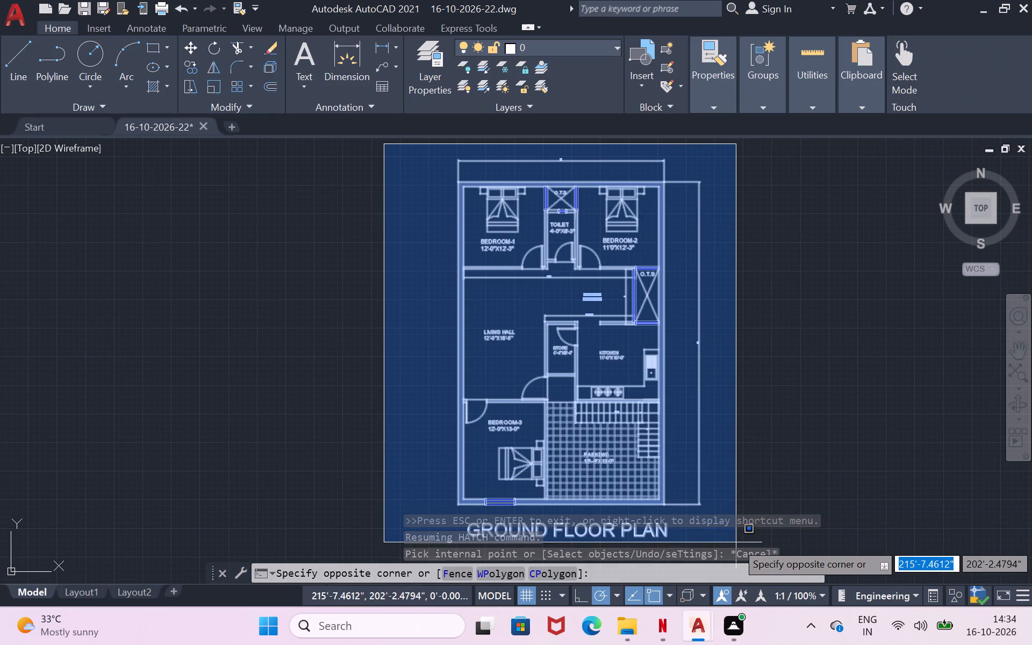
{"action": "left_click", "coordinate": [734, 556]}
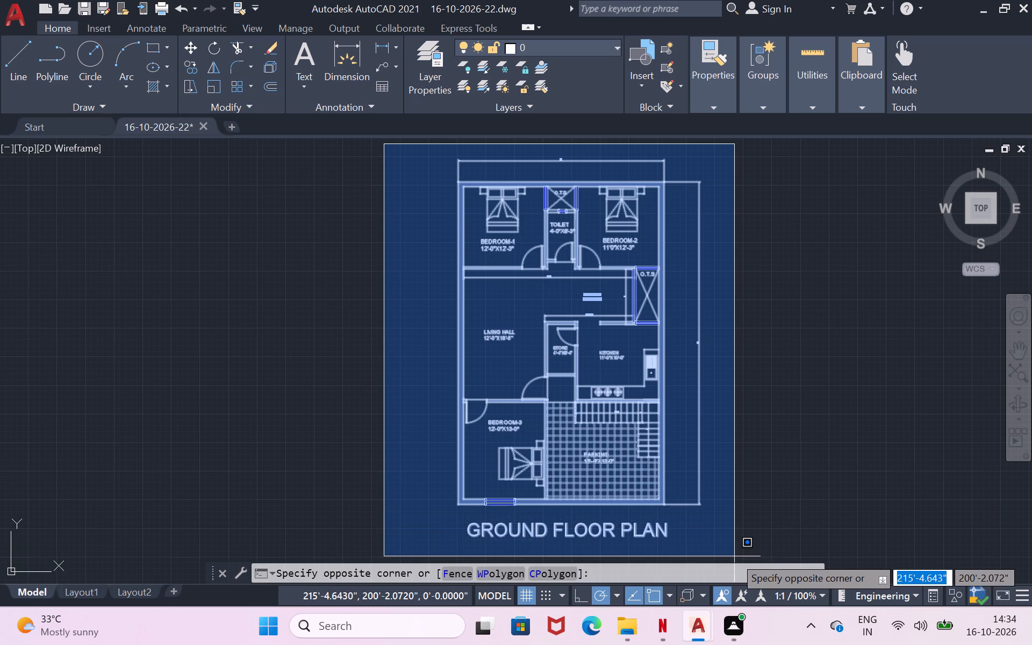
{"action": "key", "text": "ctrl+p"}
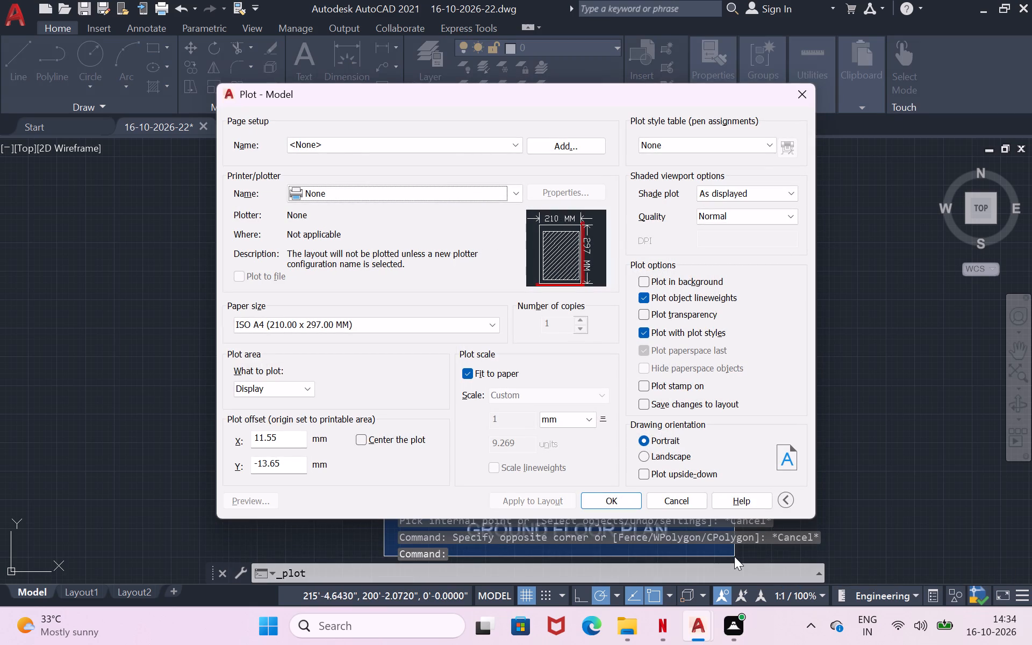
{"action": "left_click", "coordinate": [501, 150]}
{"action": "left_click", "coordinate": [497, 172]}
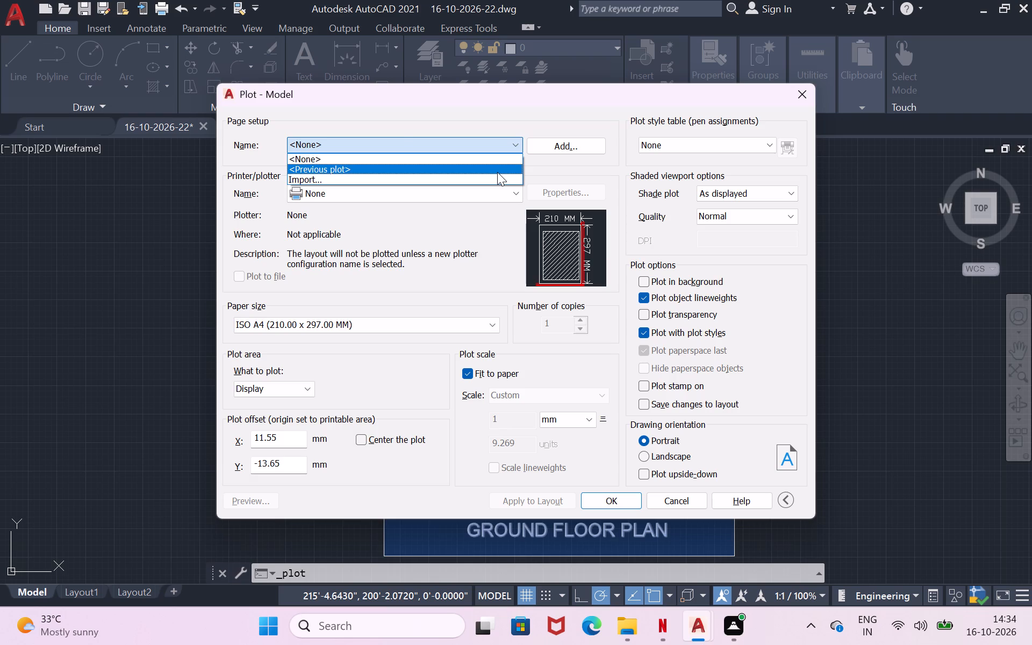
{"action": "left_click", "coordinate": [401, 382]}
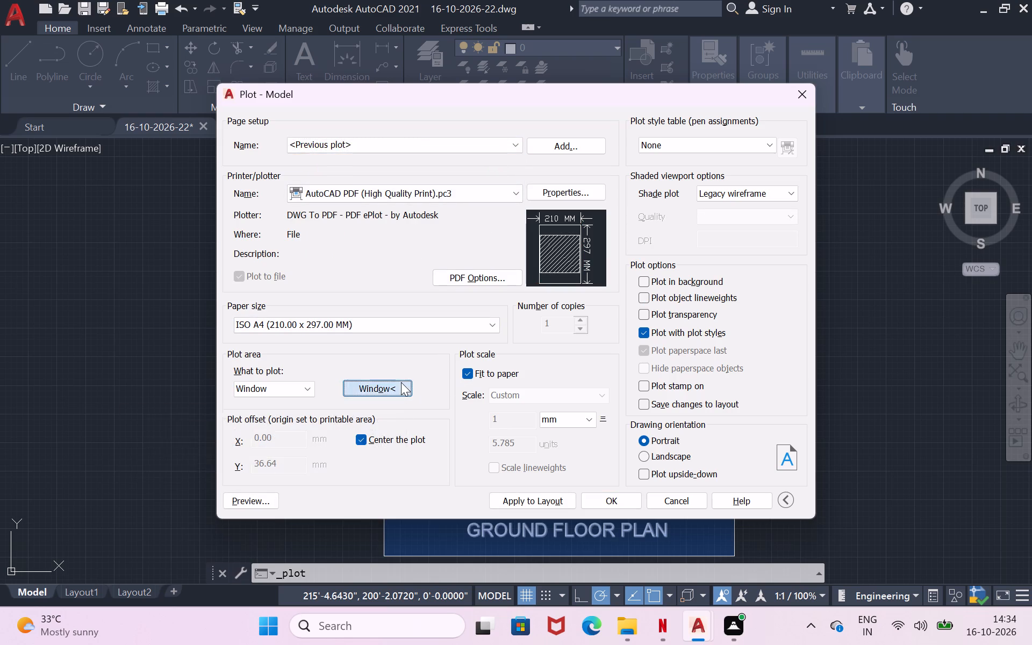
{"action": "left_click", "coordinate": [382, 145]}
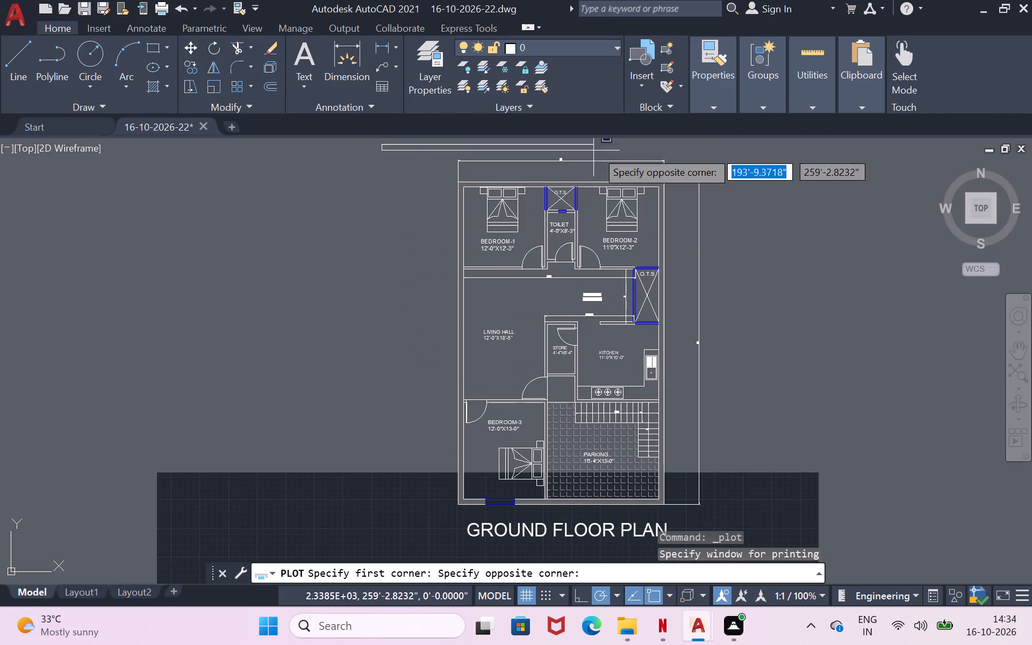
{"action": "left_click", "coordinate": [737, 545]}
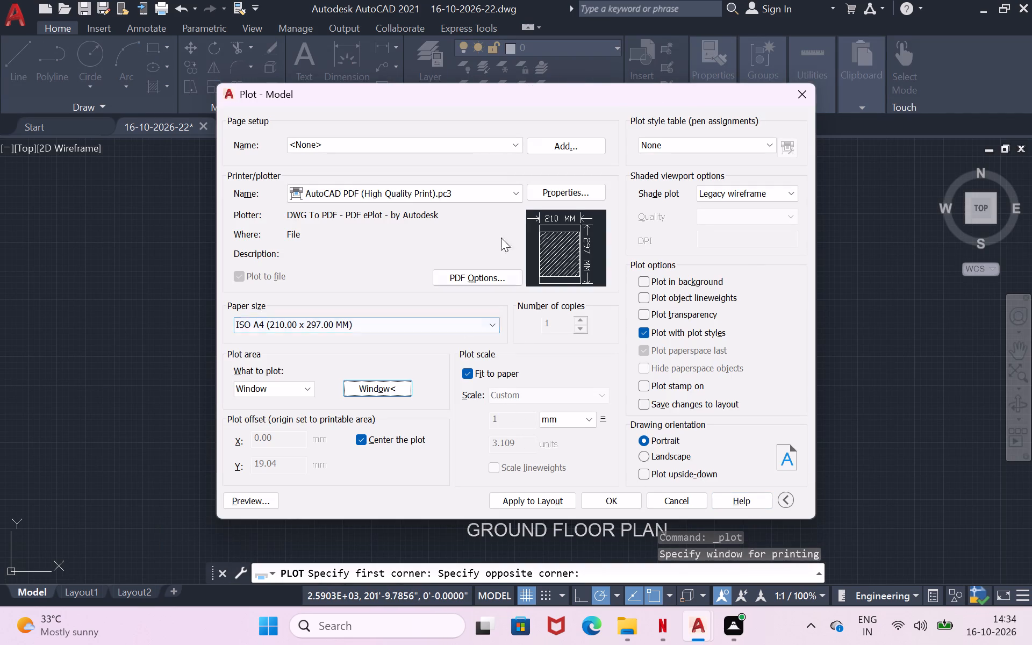
{"action": "left_click", "coordinate": [517, 153]}
{"action": "left_click", "coordinate": [486, 170]}
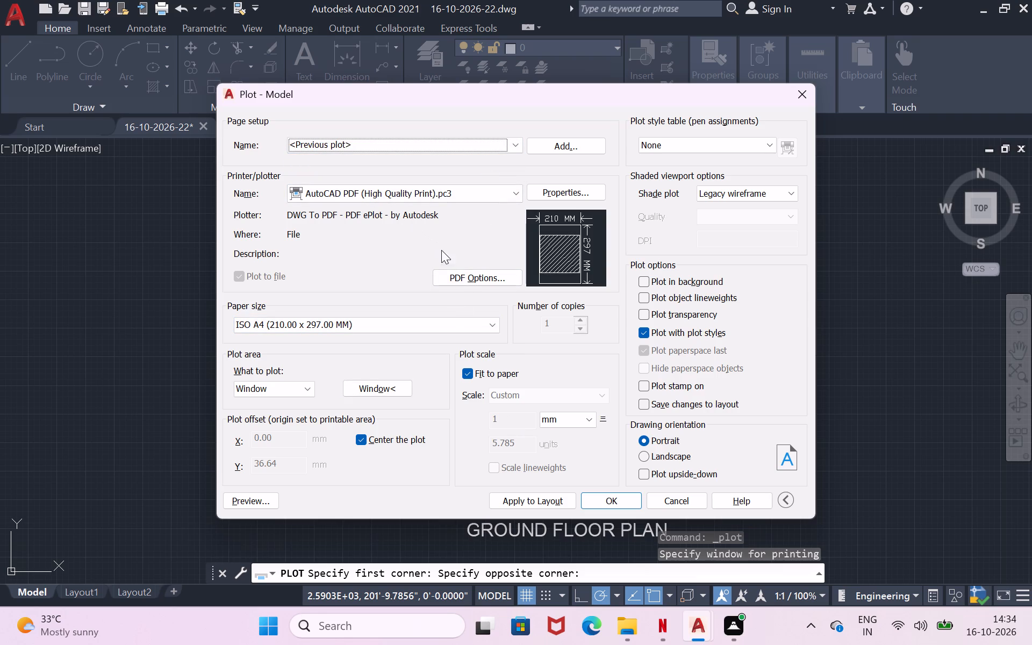
{"action": "left_click", "coordinate": [544, 500]}
{"action": "left_click", "coordinate": [591, 499]}
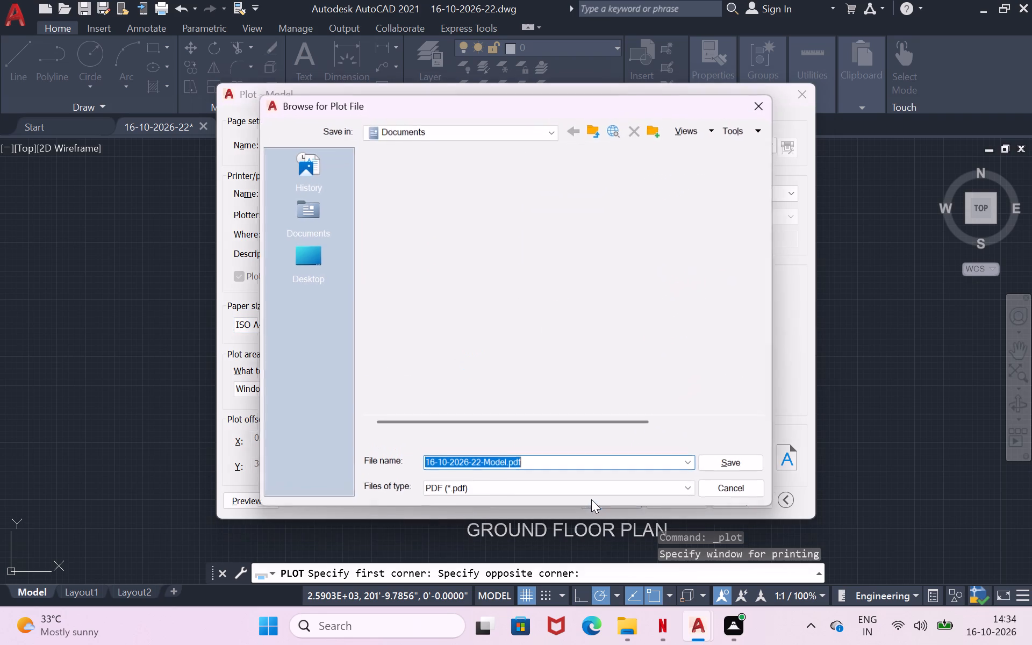
{"action": "left_click", "coordinate": [615, 463]}
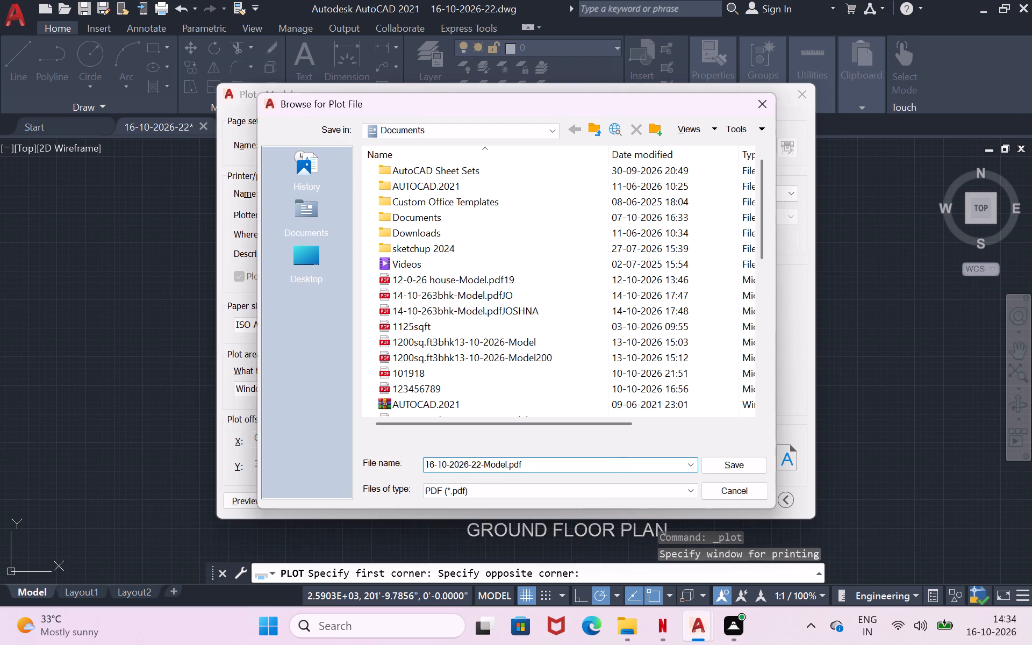
{"action": "left_click", "coordinate": [720, 460]}
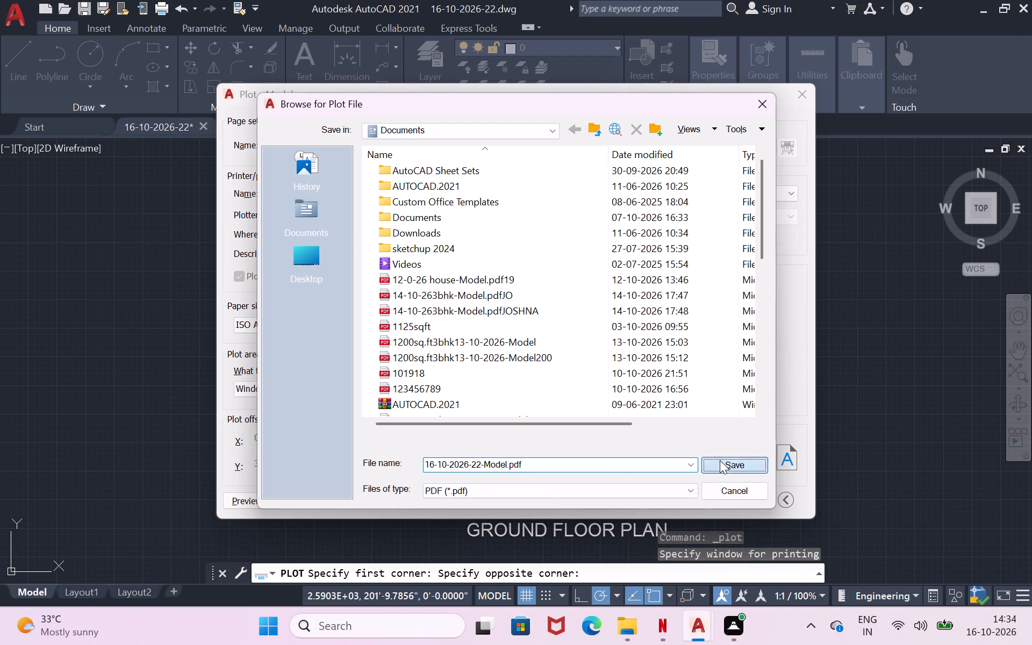
Examine the plotted ground floor plan PDF in Microsoft Edge and close it.
{"action": "scroll", "coordinate": [650, 338], "scroll_direction": "down", "scroll_amount": 1}
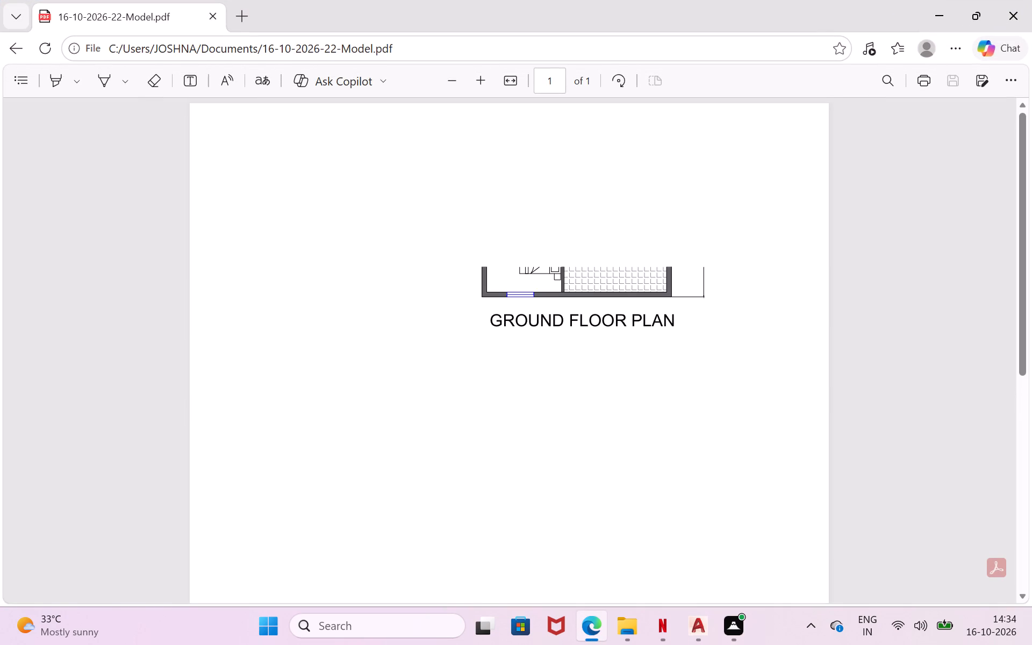
{"action": "scroll", "coordinate": [670, 288], "scroll_direction": "up", "scroll_amount": 6}
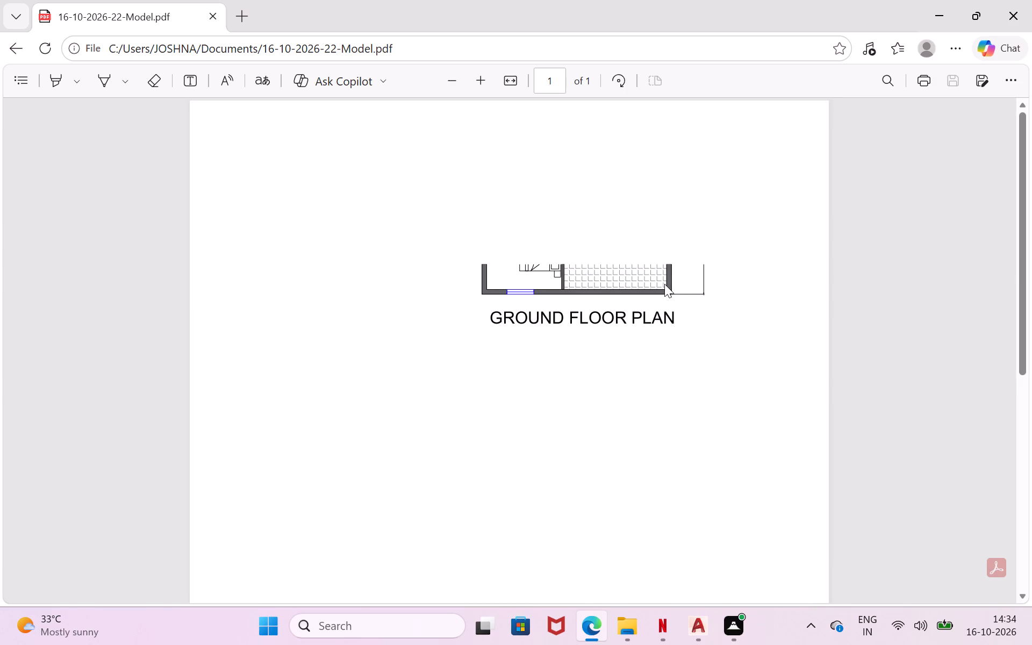
{"action": "scroll", "coordinate": [664, 284], "scroll_direction": "up", "scroll_amount": 1}
{"action": "scroll", "coordinate": [664, 284], "scroll_direction": "down", "scroll_amount": 3}
{"action": "scroll", "coordinate": [664, 284], "scroll_direction": "up", "scroll_amount": 5}
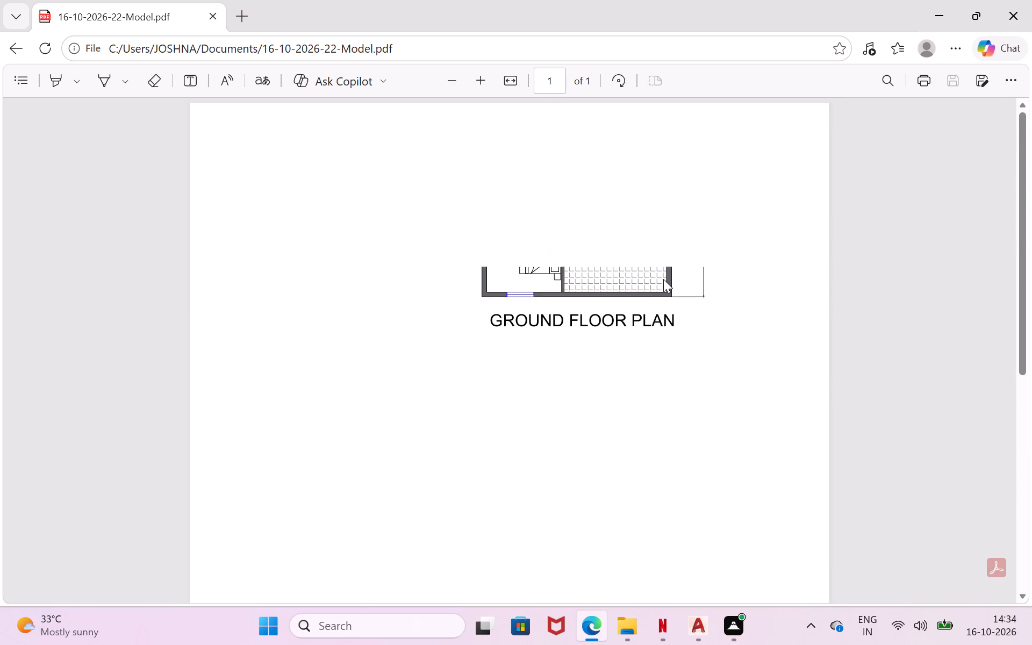
{"action": "key", "text": "ctrl+z"}
{"action": "key", "text": "Escape"}
{"action": "key", "text": "Escape"}
{"action": "left_click", "coordinate": [1003, 75]}
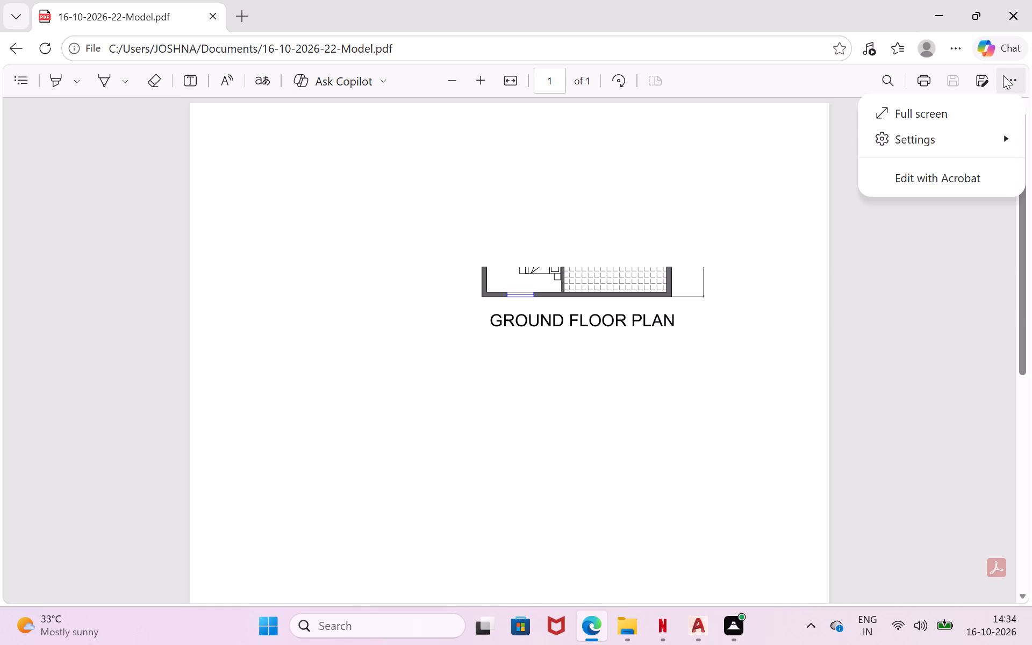
{"action": "left_click", "coordinate": [1003, 75]}
{"action": "left_click", "coordinate": [9, 48]}
{"action": "left_click", "coordinate": [9, 48]}
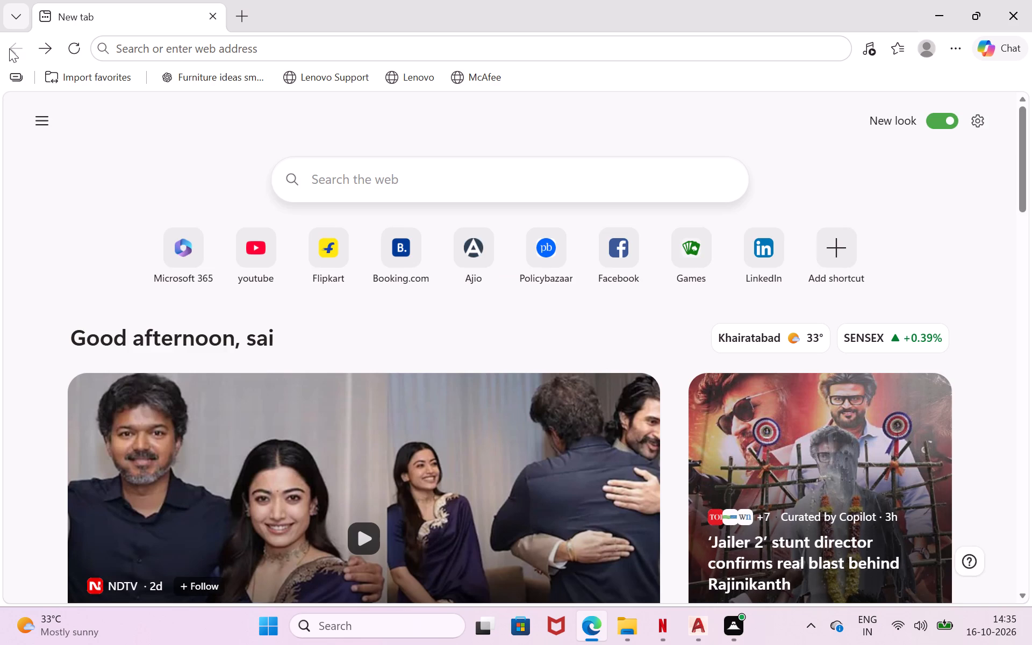
{"action": "left_click", "coordinate": [213, 12]}
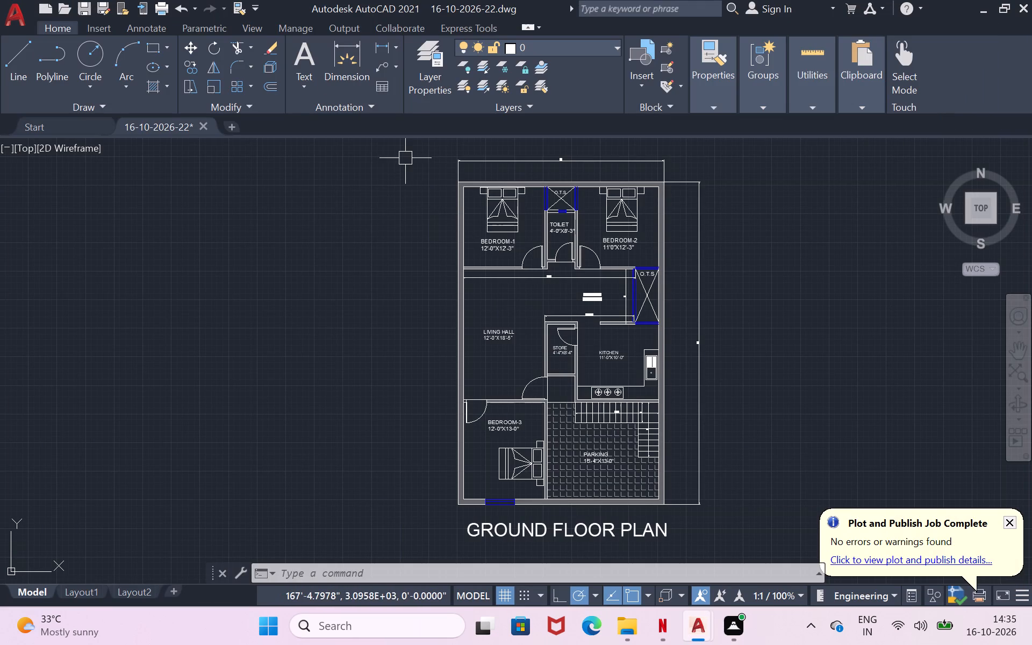
Load the previous plot setup and set a tighter plot window around the ground floor plan with its title.
{"action": "left_click", "coordinate": [405, 147]}
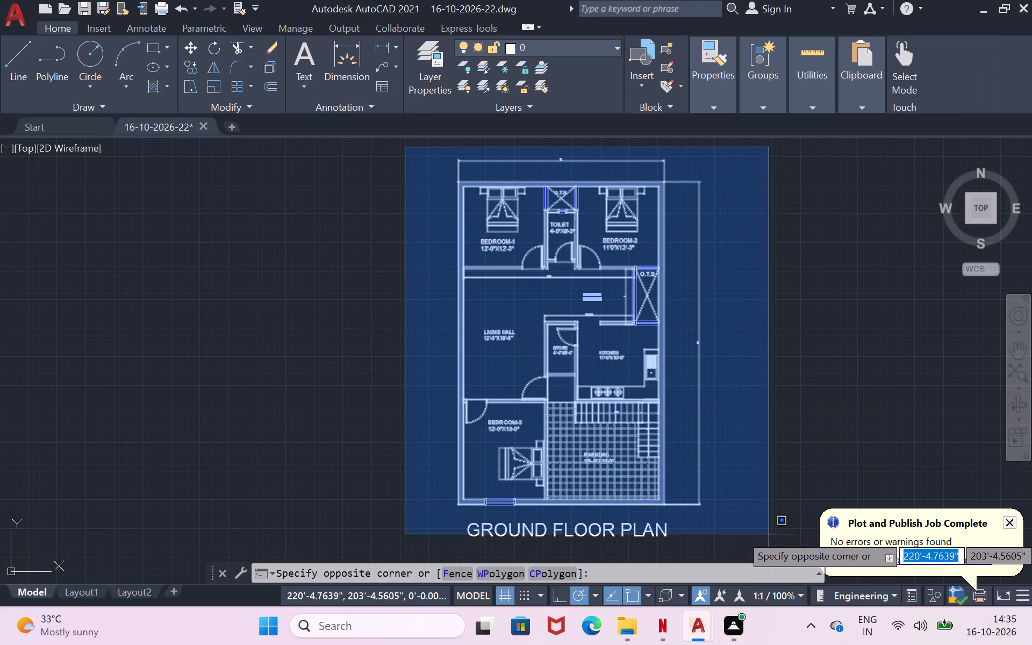
{"action": "left_click", "coordinate": [733, 552]}
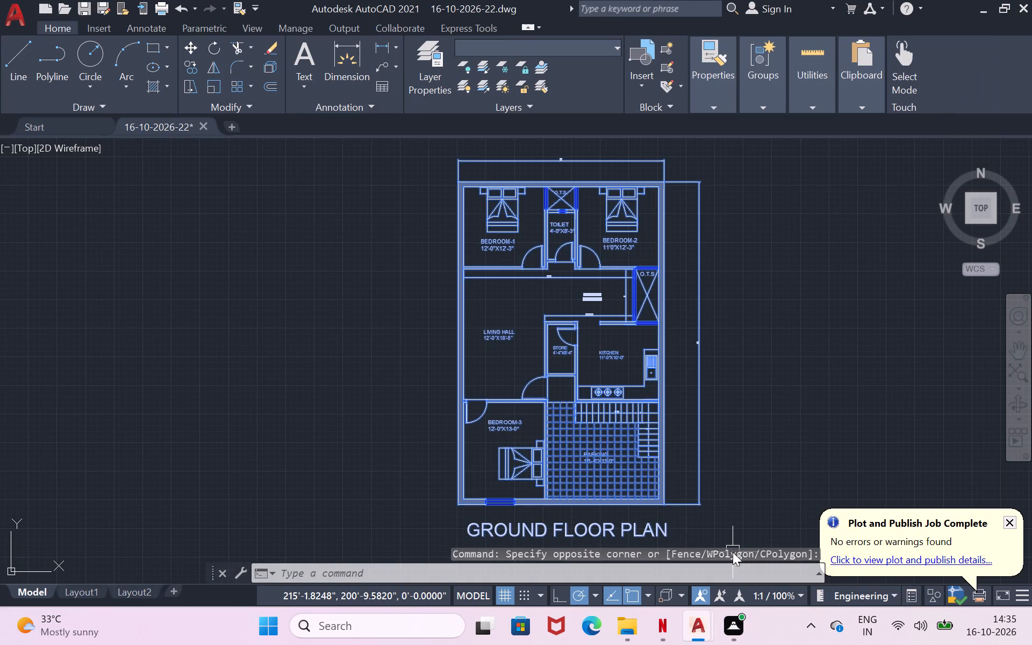
{"action": "key", "text": "ctrl+p"}
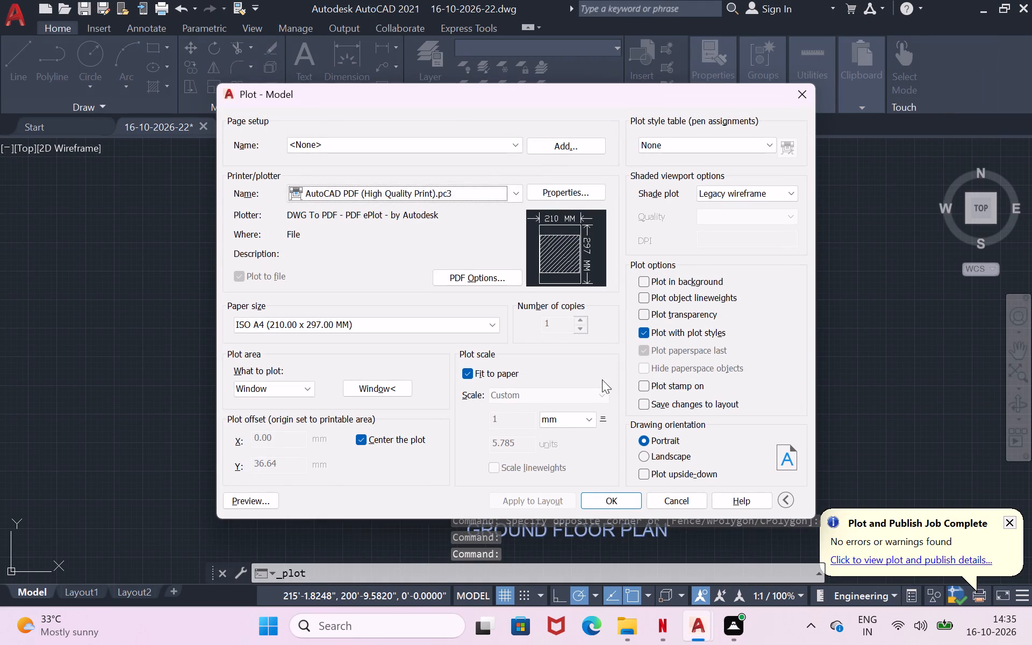
{"action": "left_click", "coordinate": [472, 152]}
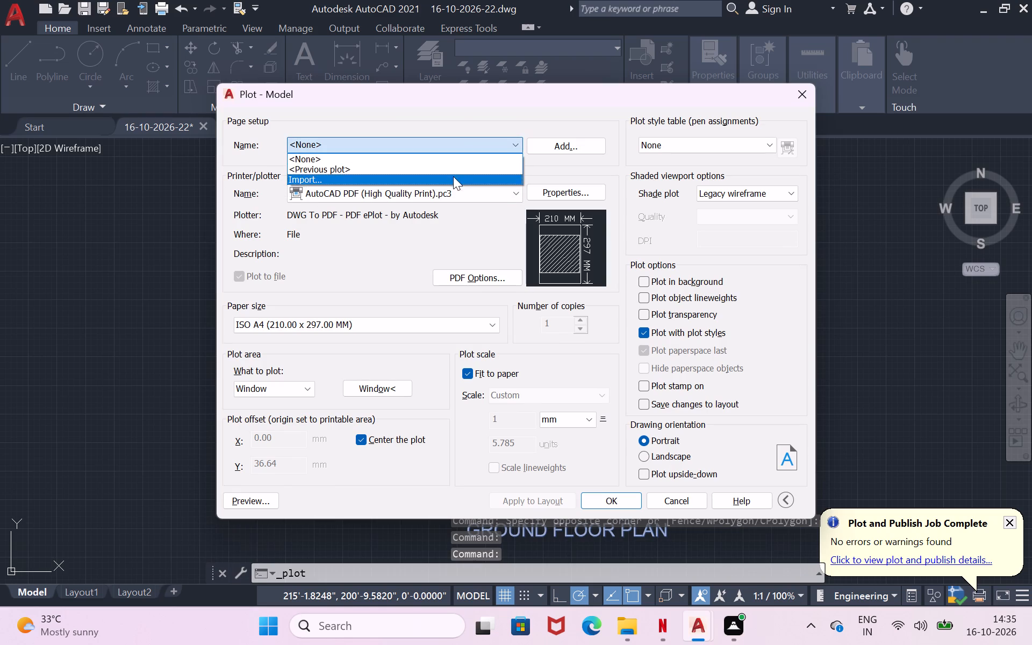
{"action": "left_click", "coordinate": [458, 169]}
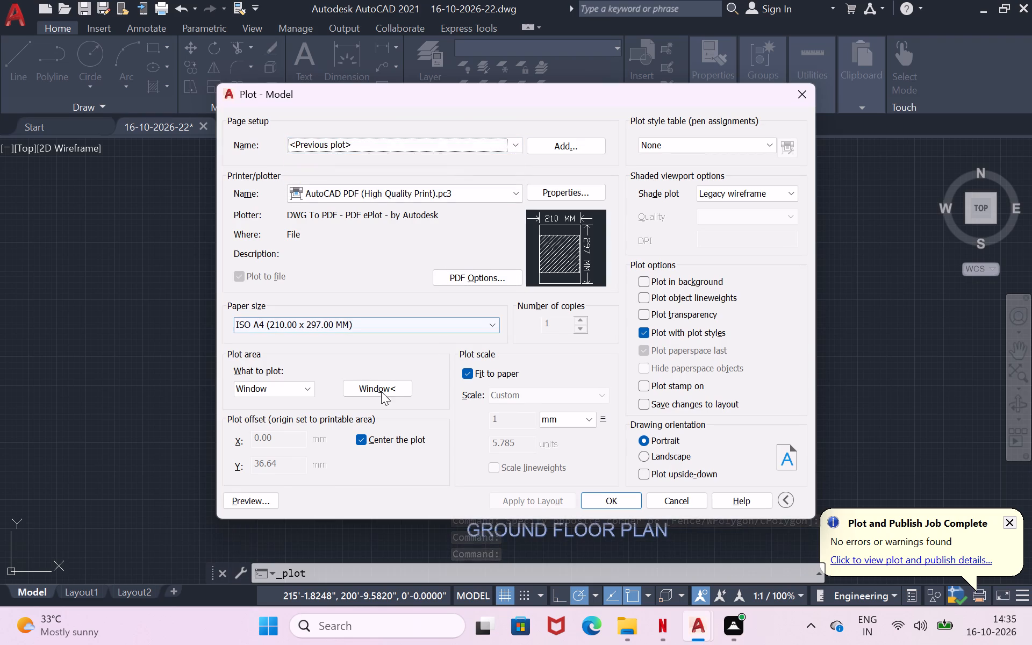
{"action": "left_click", "coordinate": [375, 391]}
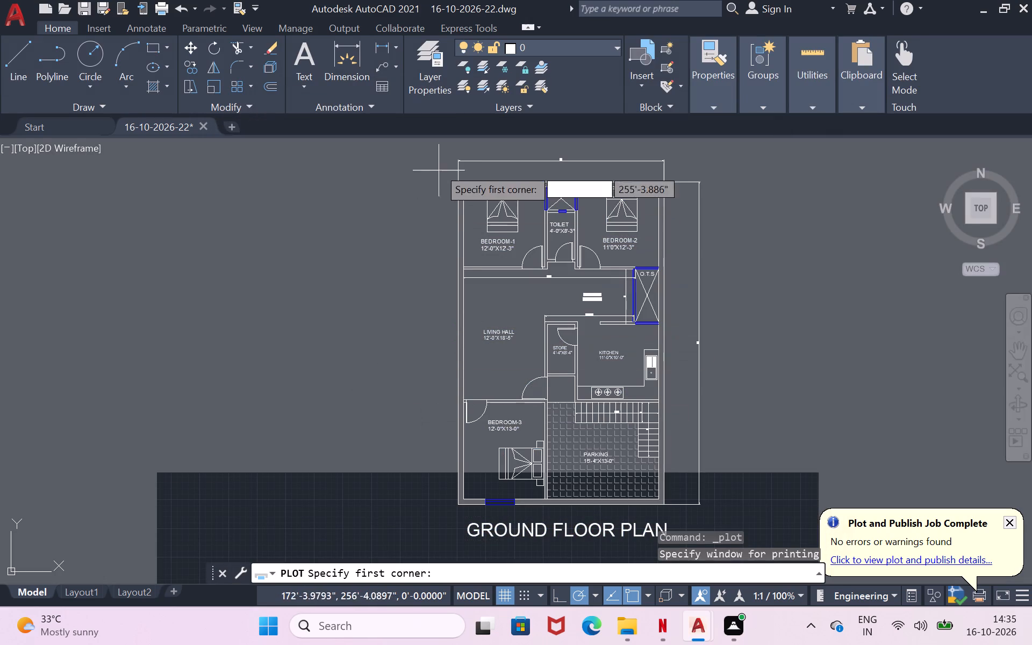
{"action": "scroll", "coordinate": [448, 303], "scroll_direction": "down", "scroll_amount": 2}
{"action": "scroll", "coordinate": [443, 421], "scroll_direction": "down", "scroll_amount": 1}
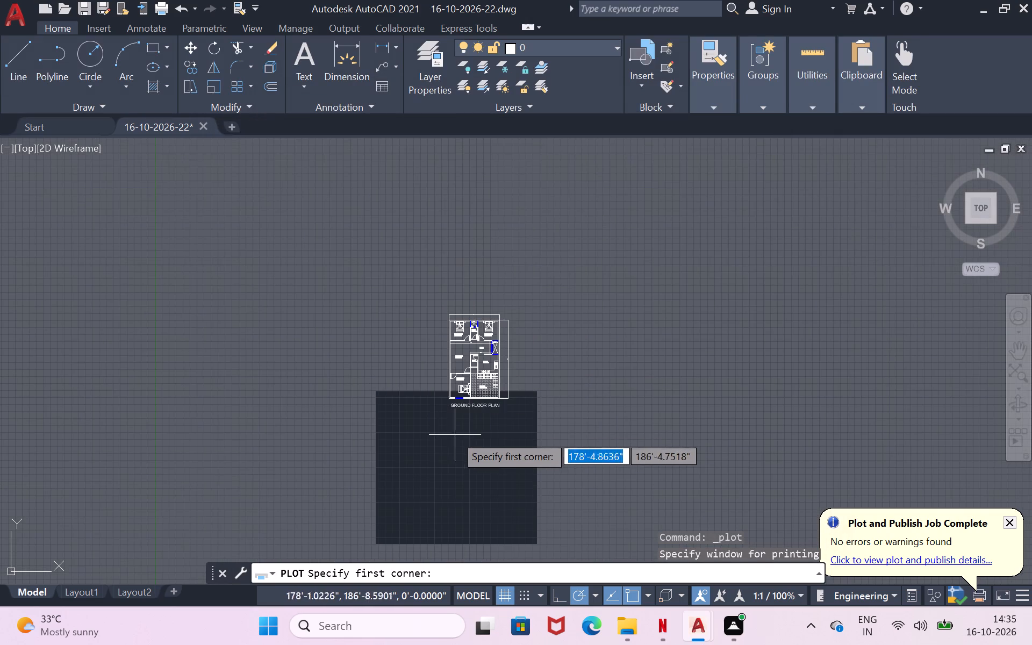
{"action": "scroll", "coordinate": [545, 411], "scroll_direction": "up", "scroll_amount": 1}
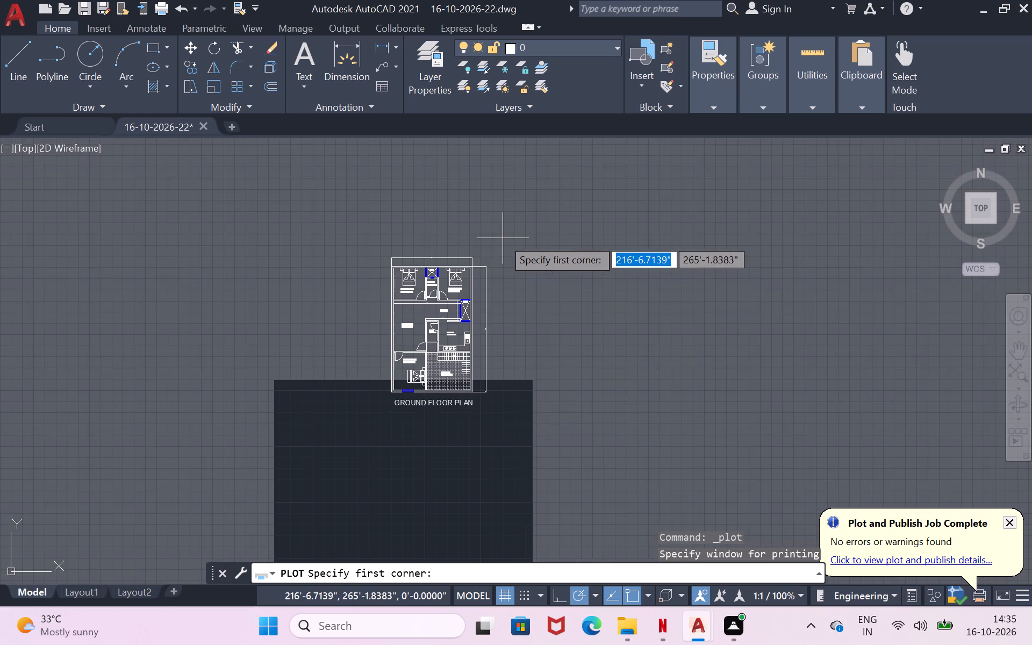
{"action": "scroll", "coordinate": [446, 471], "scroll_direction": "up", "scroll_amount": 2}
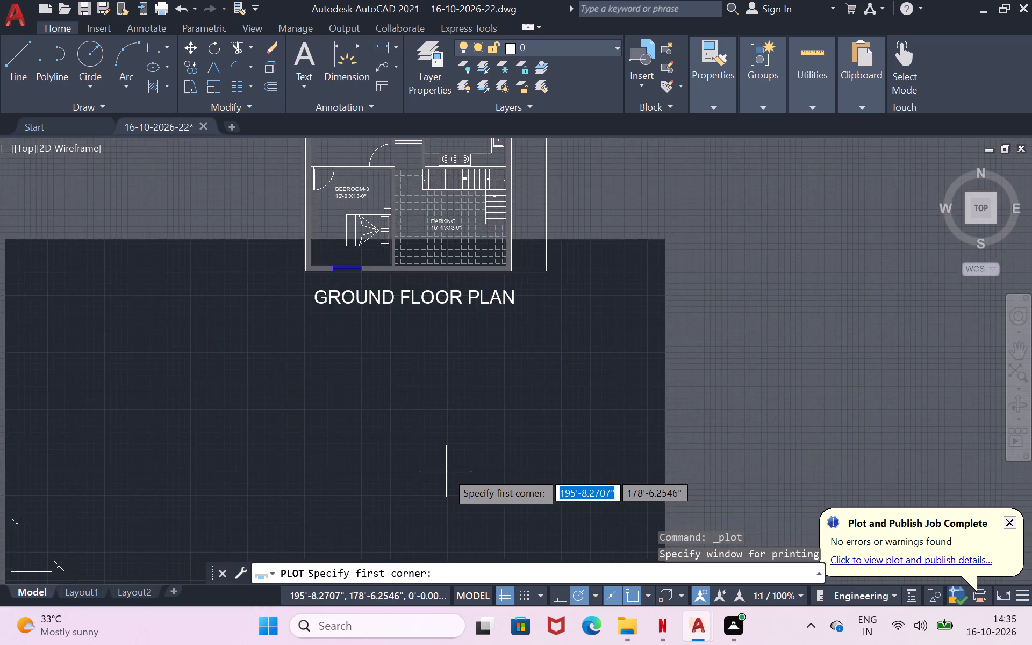
{"action": "scroll", "coordinate": [446, 471], "scroll_direction": "up", "scroll_amount": 1}
{"action": "scroll", "coordinate": [446, 471], "scroll_direction": "down", "scroll_amount": 3}
{"action": "left_click_drag", "start_coordinate": [336, 232], "coordinate": [354, 230]}
{"action": "left_click", "coordinate": [509, 428]}
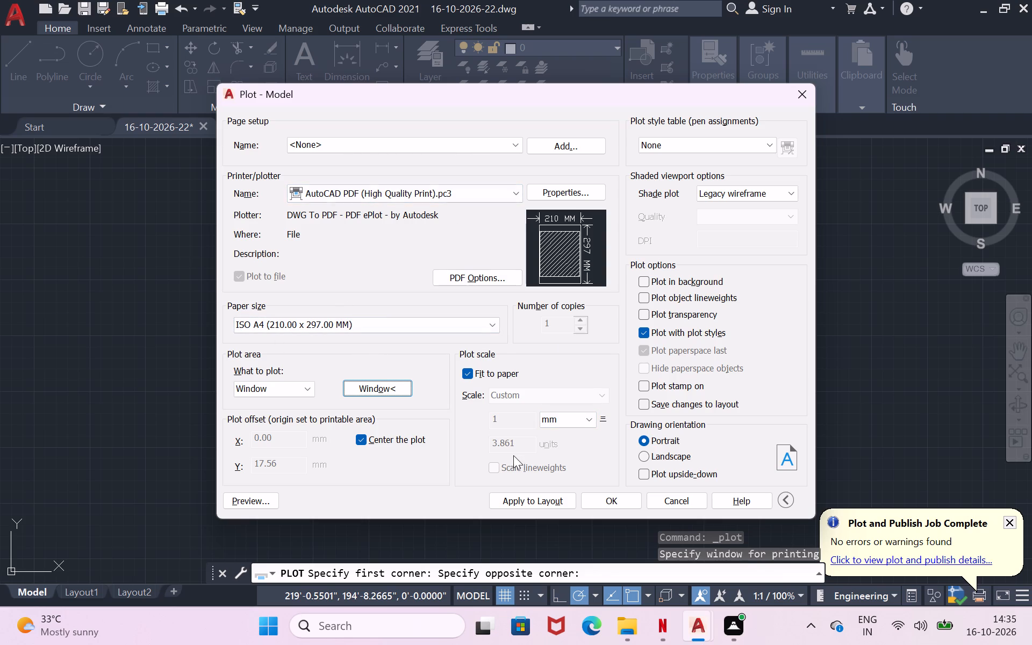
{"action": "left_click", "coordinate": [518, 494]}
{"action": "left_click", "coordinate": [618, 500]}
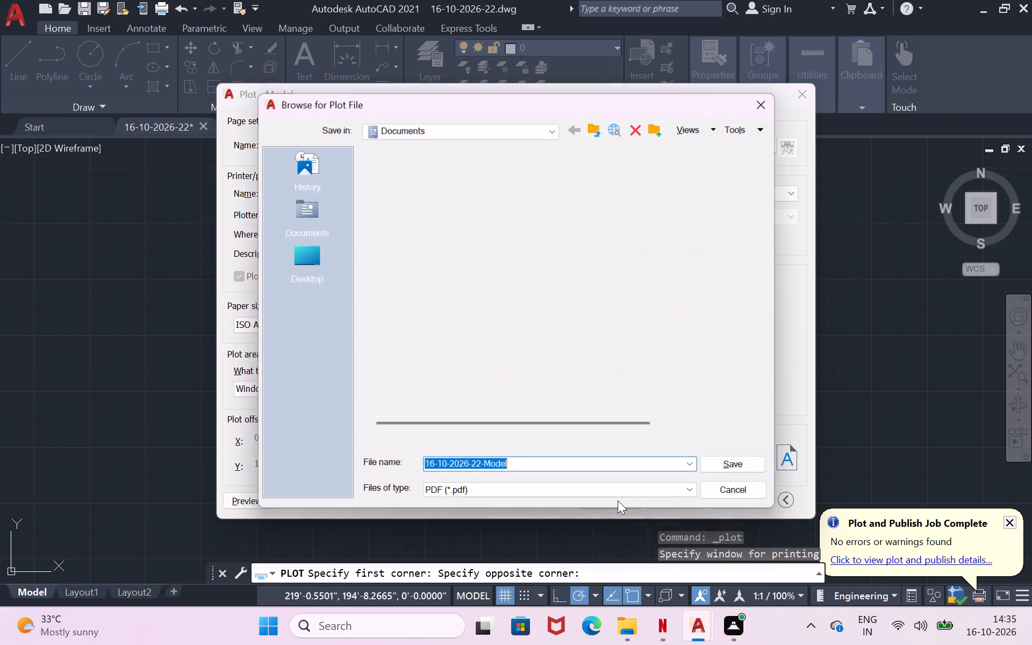
{"action": "left_click", "coordinate": [602, 466]}
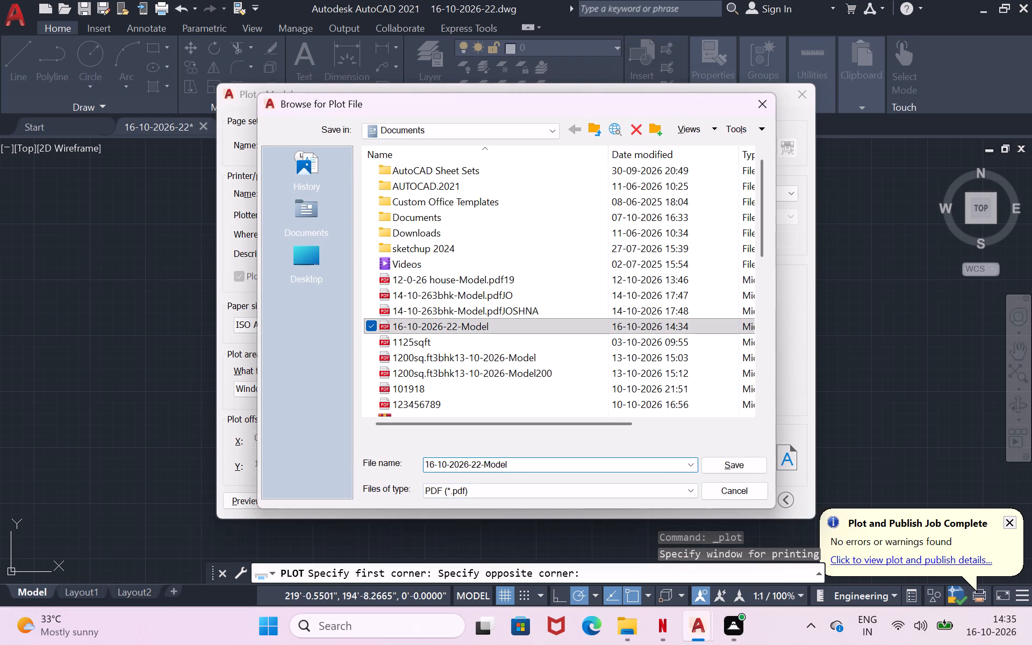
{"action": "type", "text": "123"}
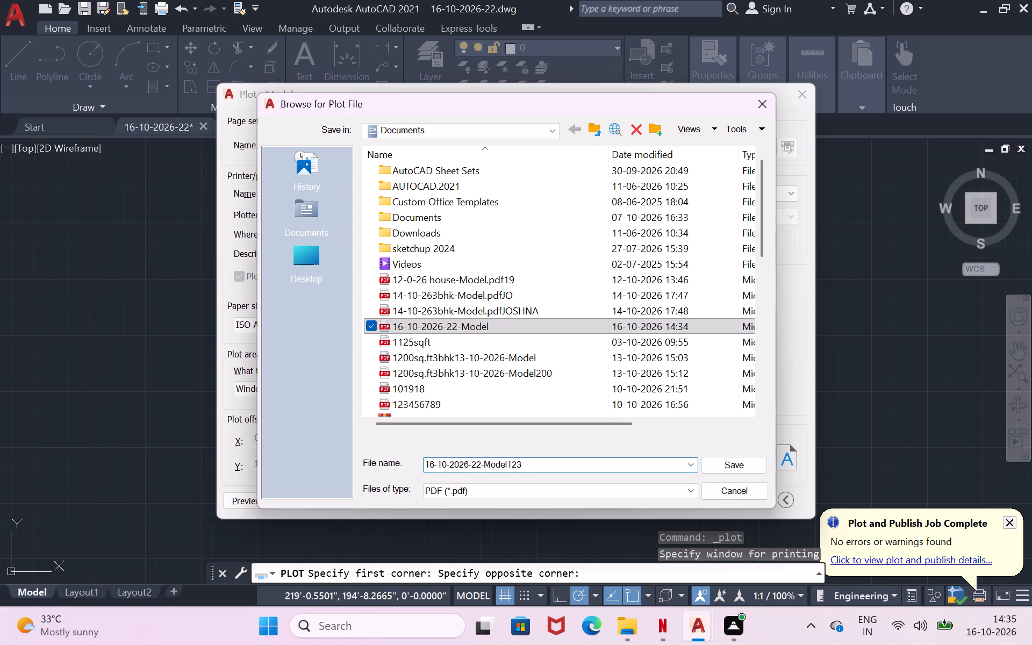
{"action": "left_click", "coordinate": [731, 460]}
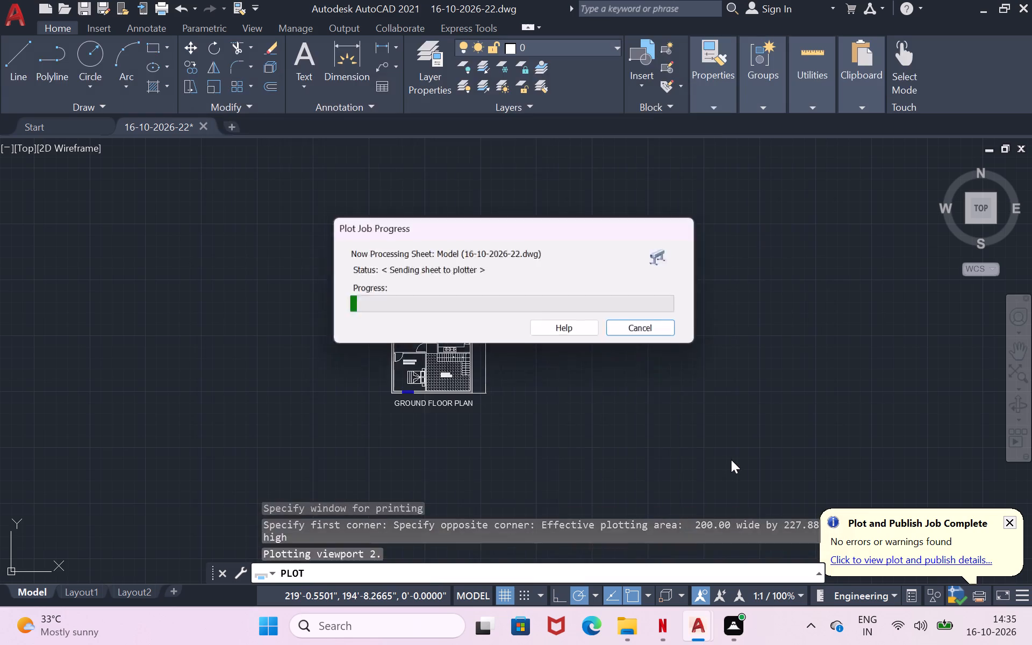
Examine the plotted ground floor plan PDF in Microsoft Edge down to its title and close it.
{"action": "scroll", "coordinate": [672, 431], "scroll_direction": "down", "scroll_amount": 4}
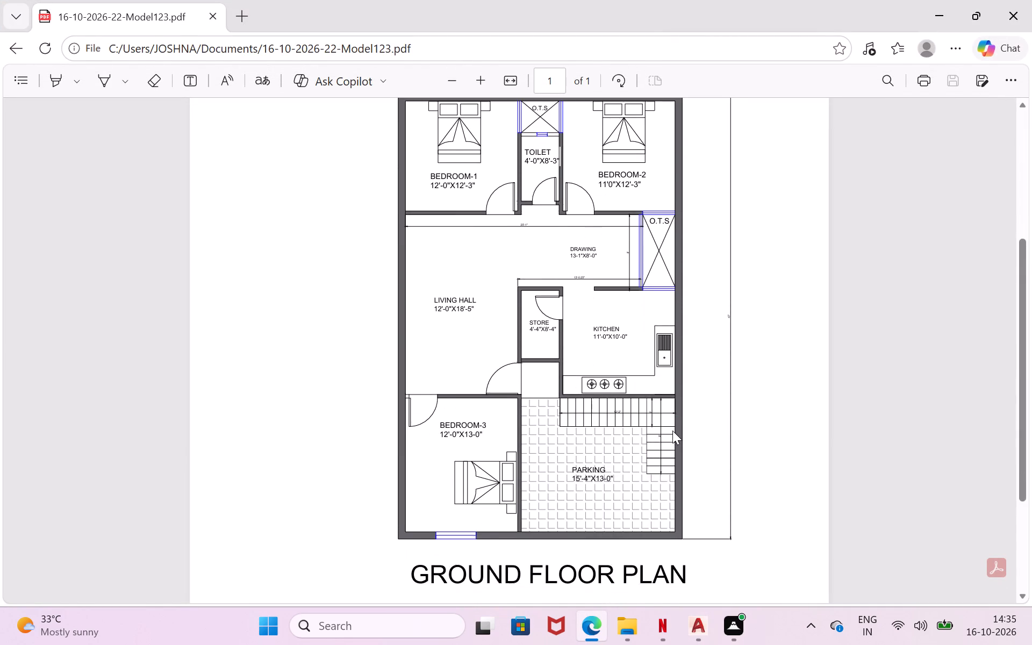
{"action": "left_click", "coordinate": [1011, 22]}
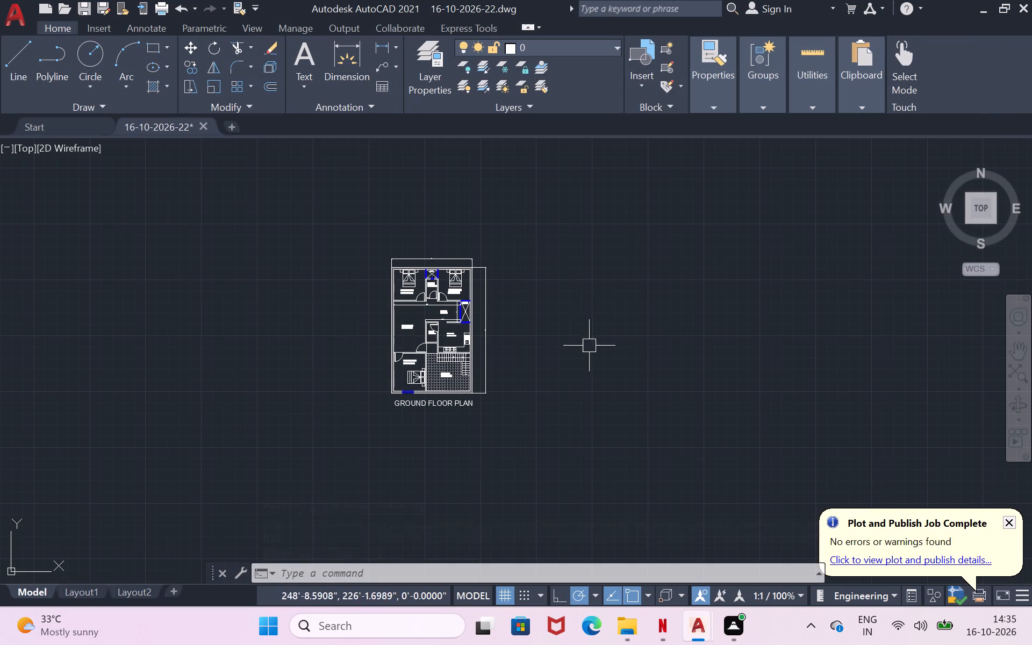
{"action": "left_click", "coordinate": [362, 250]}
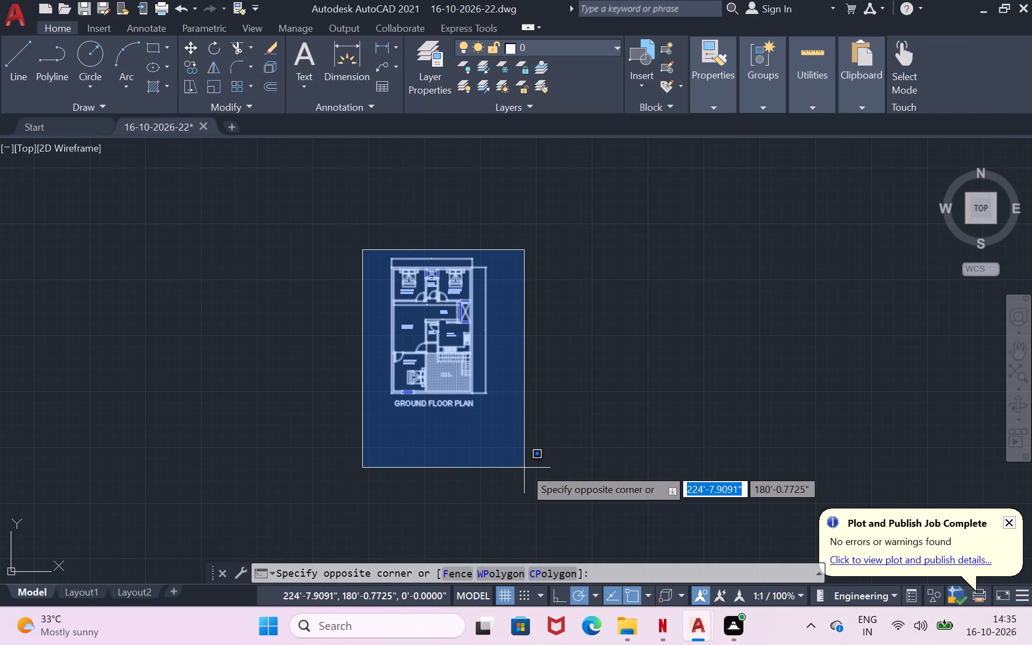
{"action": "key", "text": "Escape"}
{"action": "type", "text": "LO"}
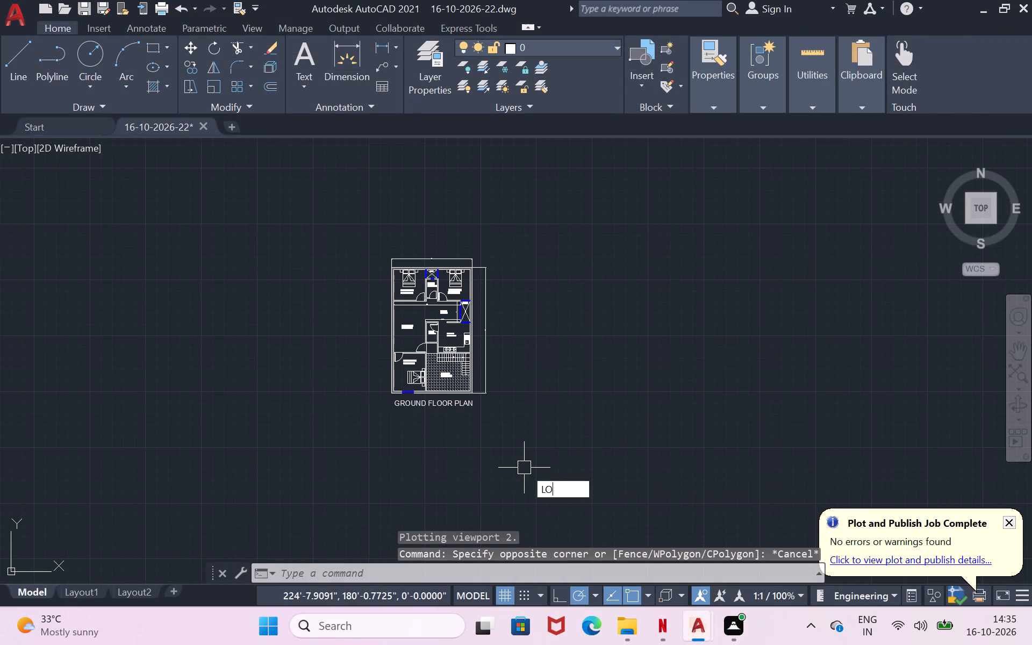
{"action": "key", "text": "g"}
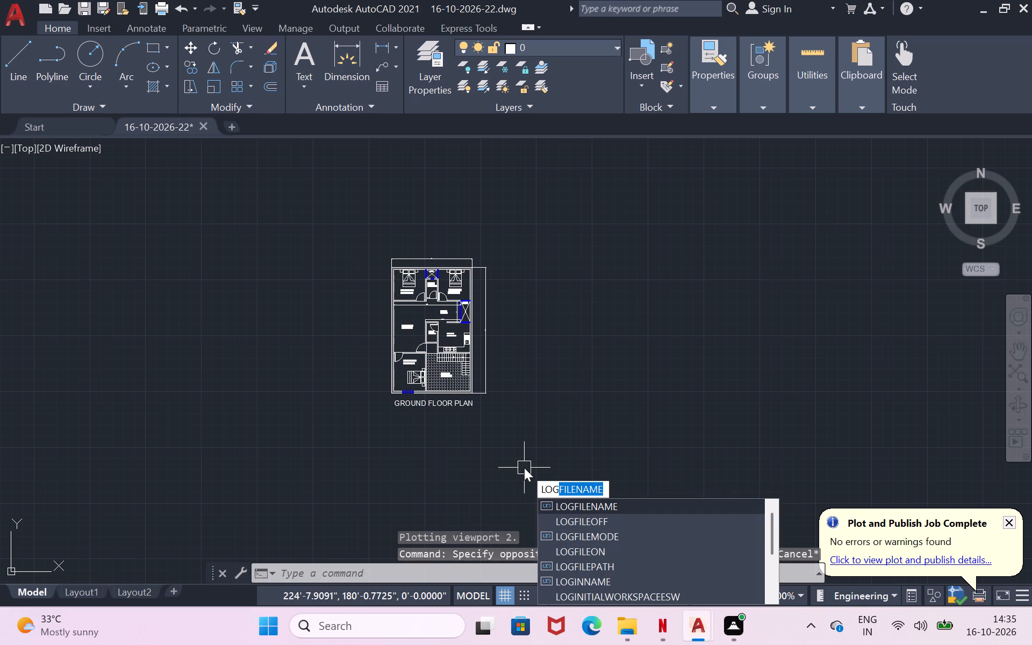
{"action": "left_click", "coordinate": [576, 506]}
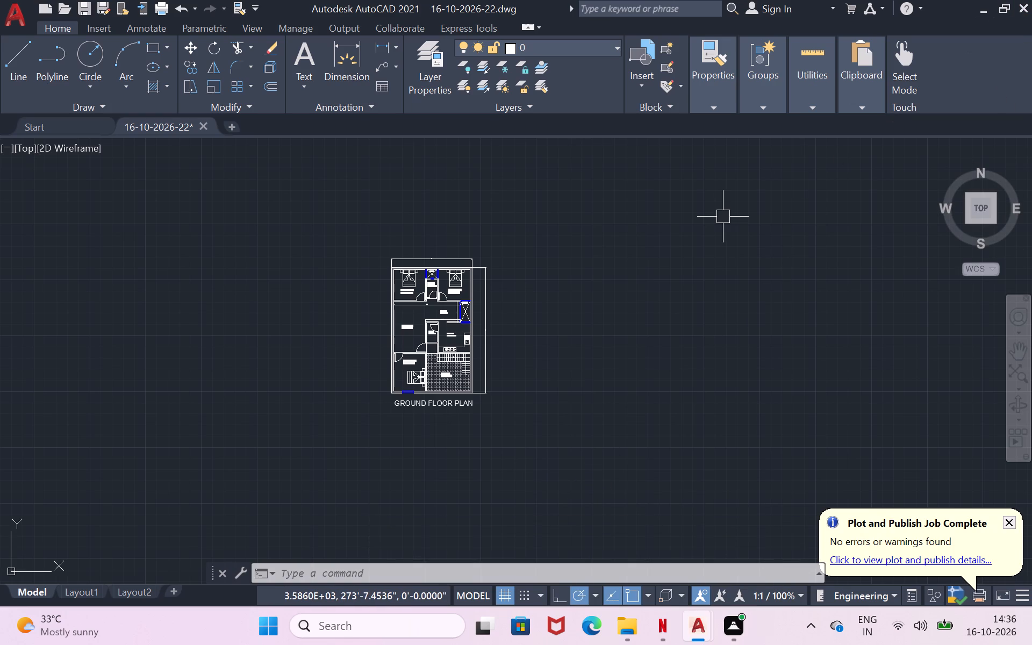
{"action": "key", "text": "ctrl+s"}
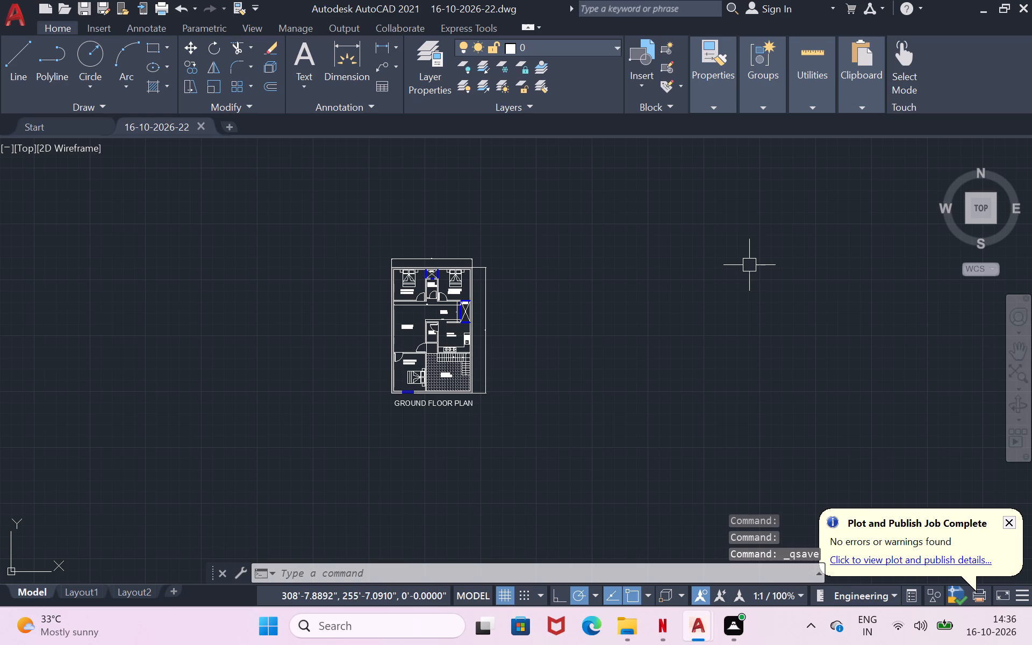
{"action": "key", "text": "ctrl+s"}
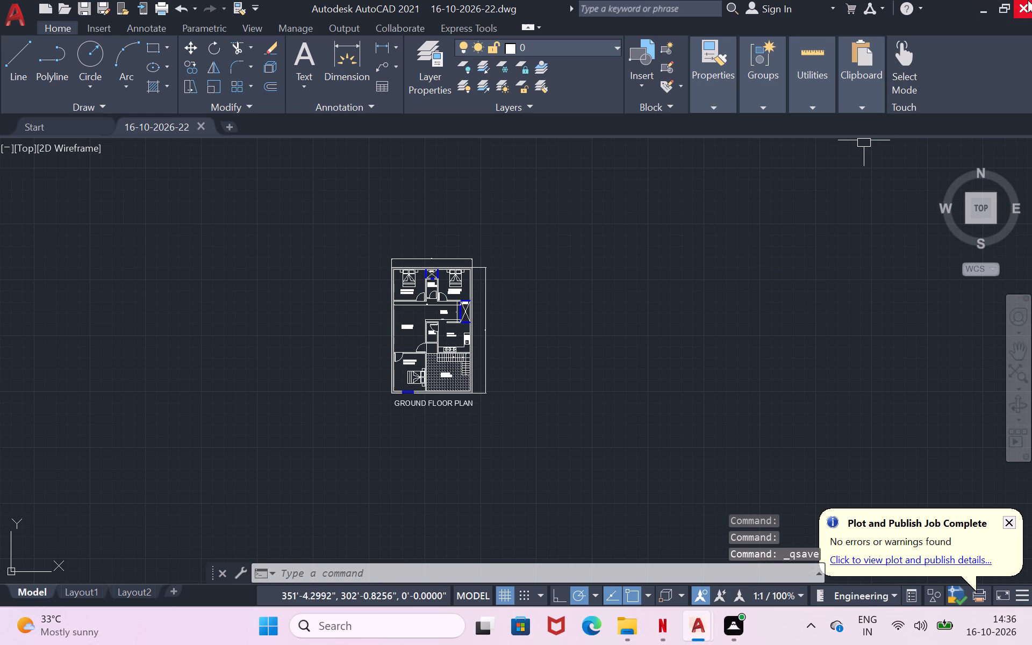
{"action": "left_click", "coordinate": [1028, 0]}
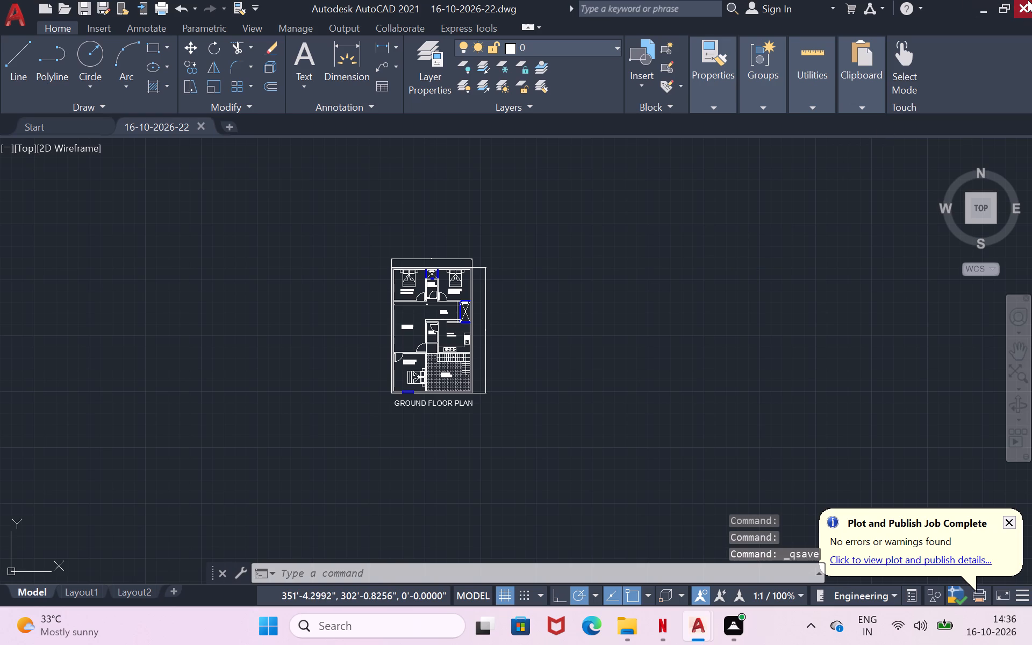